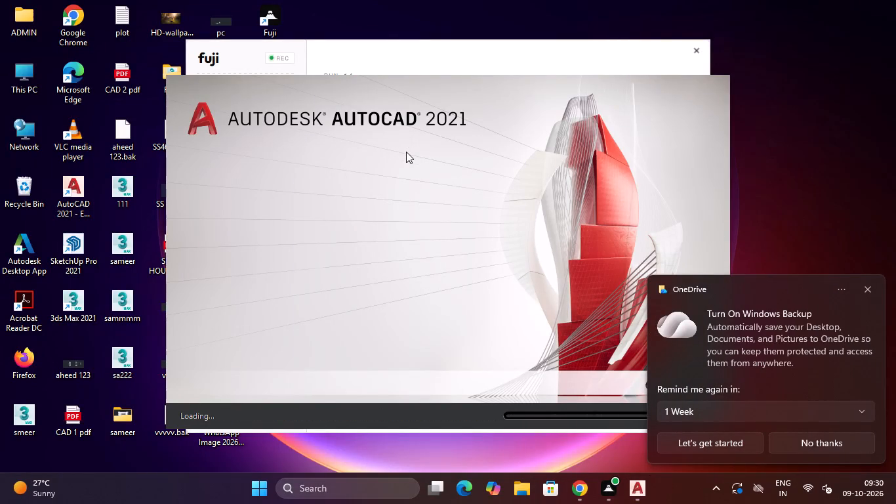
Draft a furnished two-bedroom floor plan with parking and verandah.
Dismiss the OneDrive backup notification and start a new blank drawing.
{"action": "left_click", "coordinate": [864, 293]}
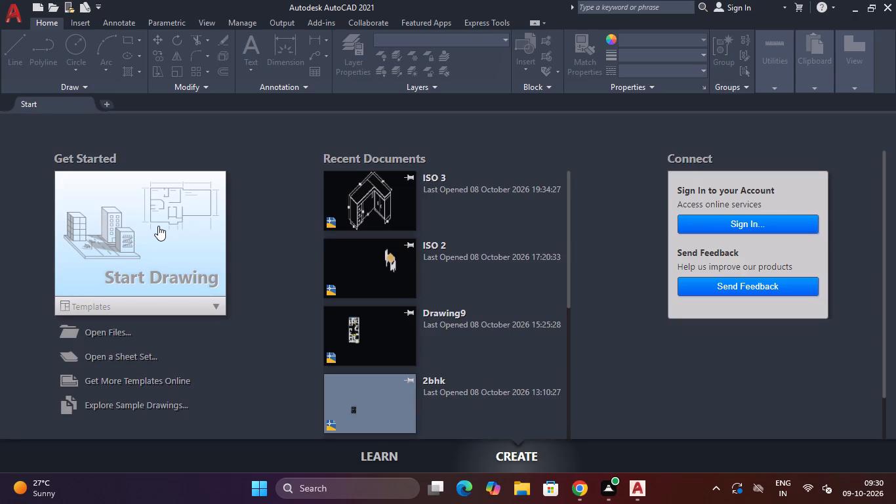
{"action": "left_click", "coordinate": [158, 226]}
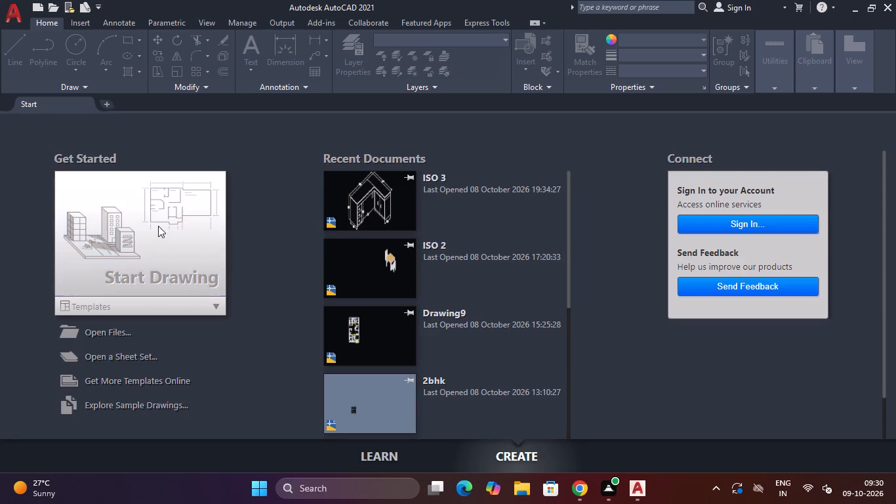
{"action": "left_click", "coordinate": [158, 226]}
{"action": "key", "text": "Escape"}
{"action": "key", "text": "Escape"}
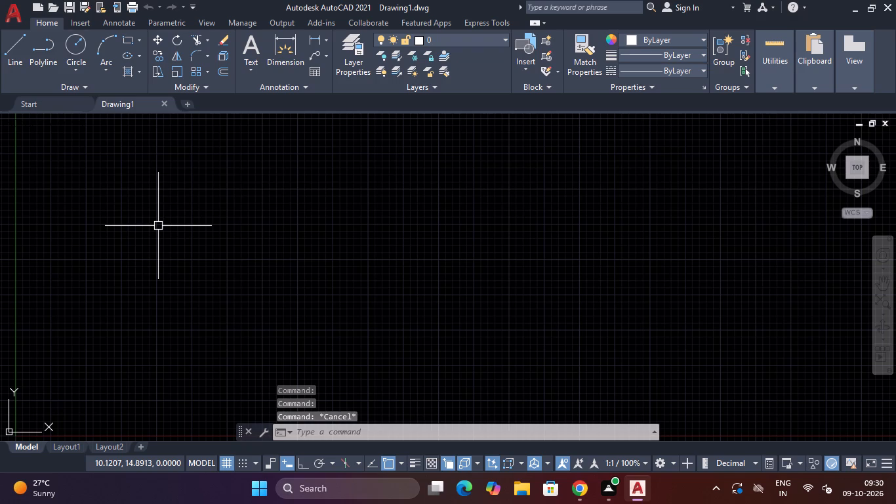
{"action": "key", "text": "Escape"}
Configure the drawing units to Architectural length with 0'-0" precision, Decimal Degrees with precision 0, and International lighting units.
{"action": "type", "text": "UN"}
{"action": "key", "text": "Return"}
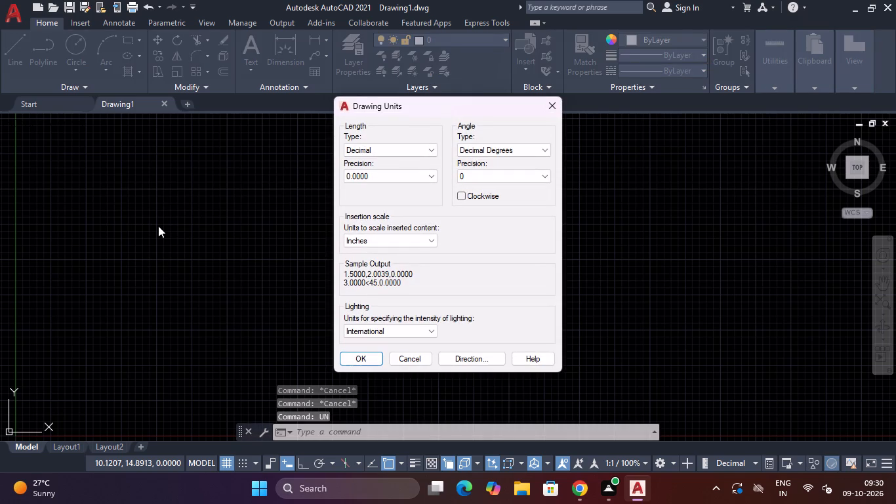
{"action": "left_click", "coordinate": [353, 144]}
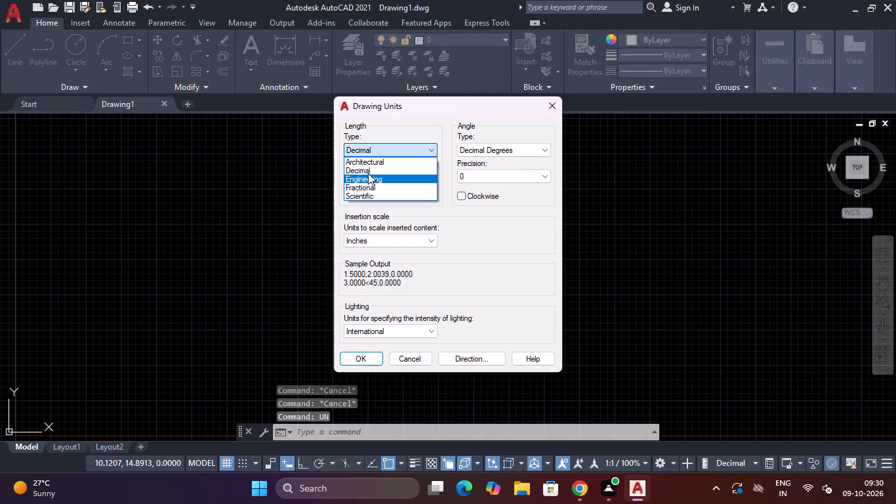
{"action": "left_click", "coordinate": [371, 164]}
{"action": "left_click", "coordinate": [370, 175]}
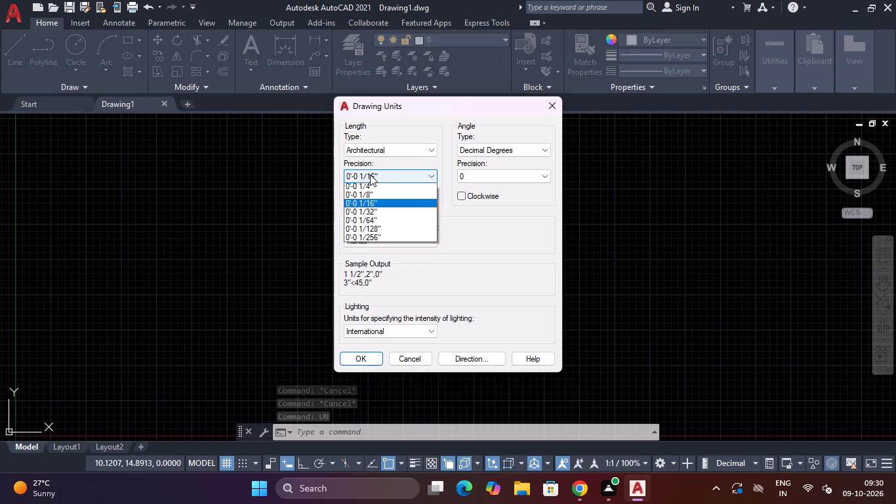
{"action": "left_click", "coordinate": [363, 188]}
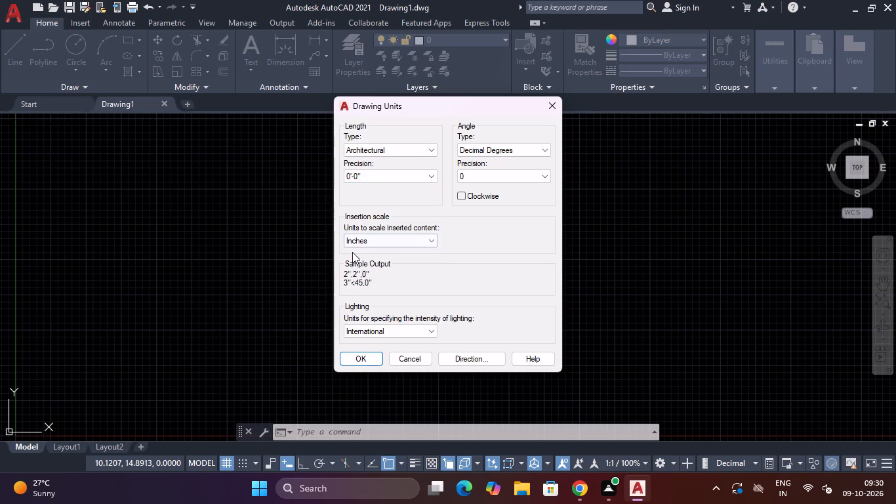
{"action": "left_click", "coordinate": [352, 247]}
{"action": "left_click", "coordinate": [352, 264]}
{"action": "left_click", "coordinate": [357, 335]}
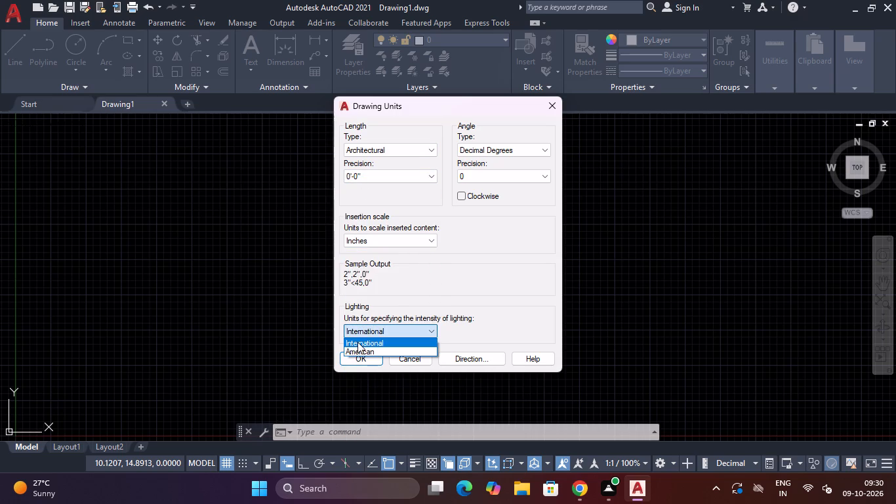
{"action": "left_click", "coordinate": [357, 342]}
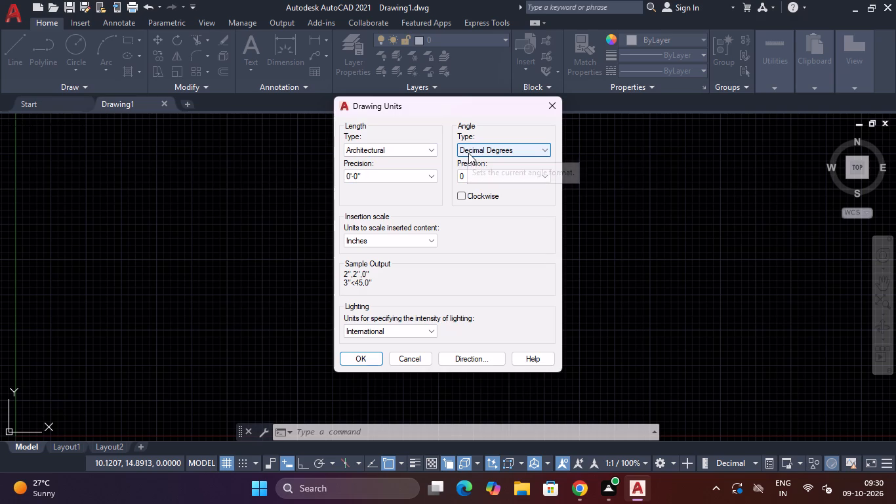
{"action": "left_click", "coordinate": [468, 153]}
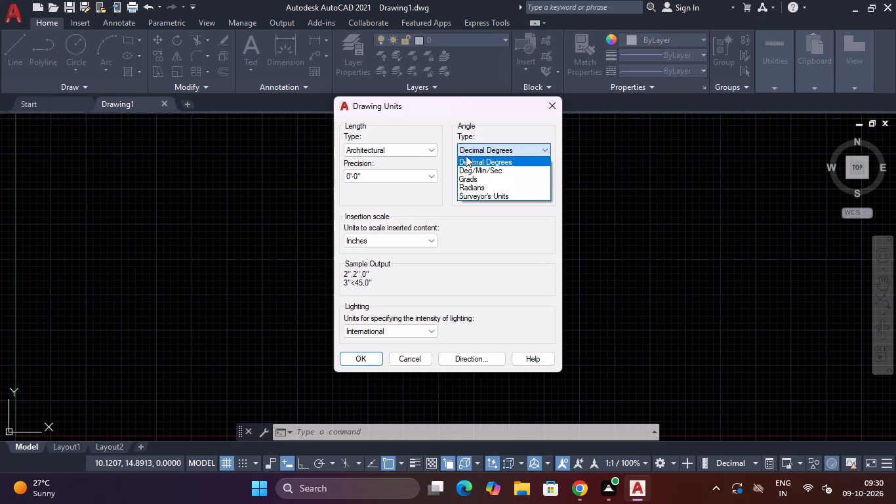
{"action": "left_click", "coordinate": [468, 159]}
{"action": "left_click", "coordinate": [481, 174]}
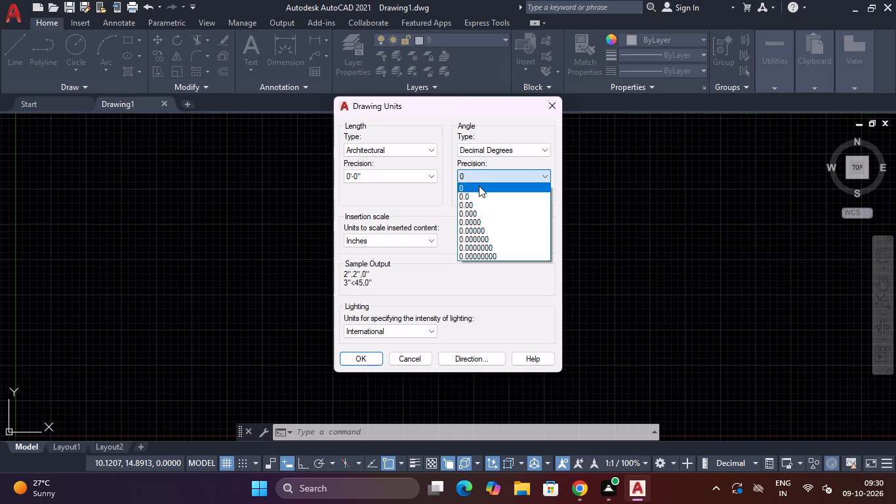
{"action": "left_click", "coordinate": [479, 186]}
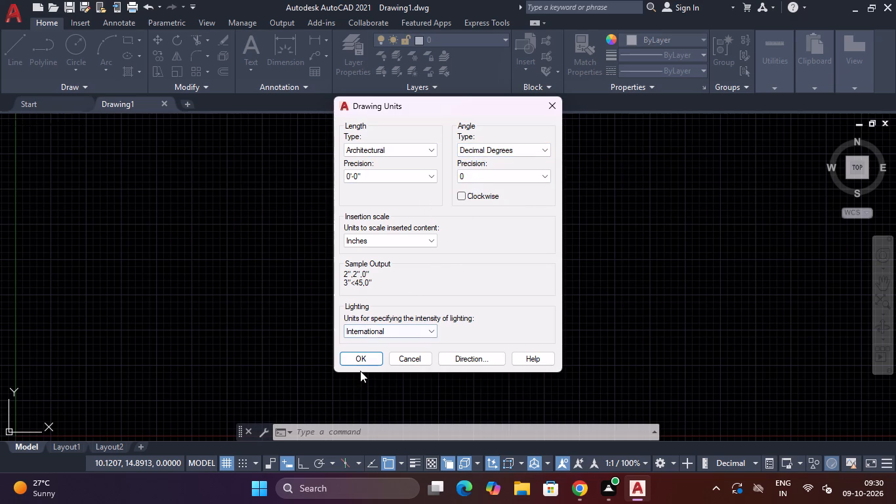
{"action": "left_click", "coordinate": [369, 360]}
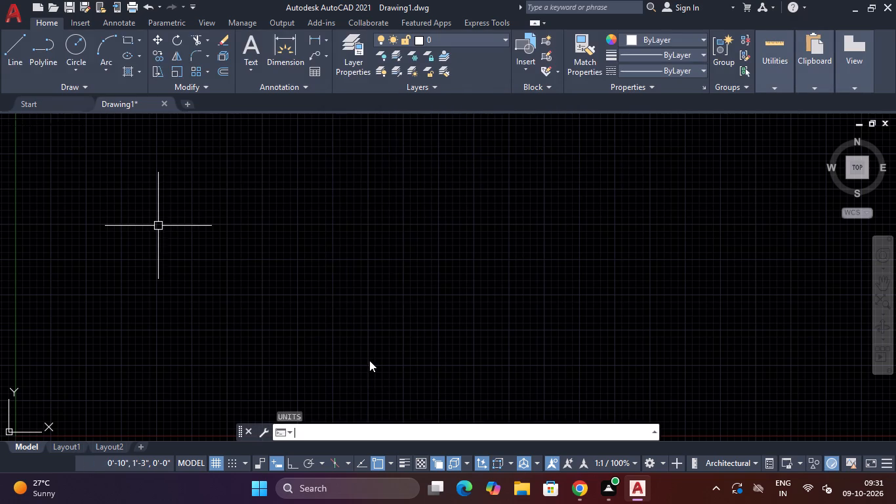
Turn off the grid display and turn on Ortho mode.
{"action": "key", "text": "grave"}
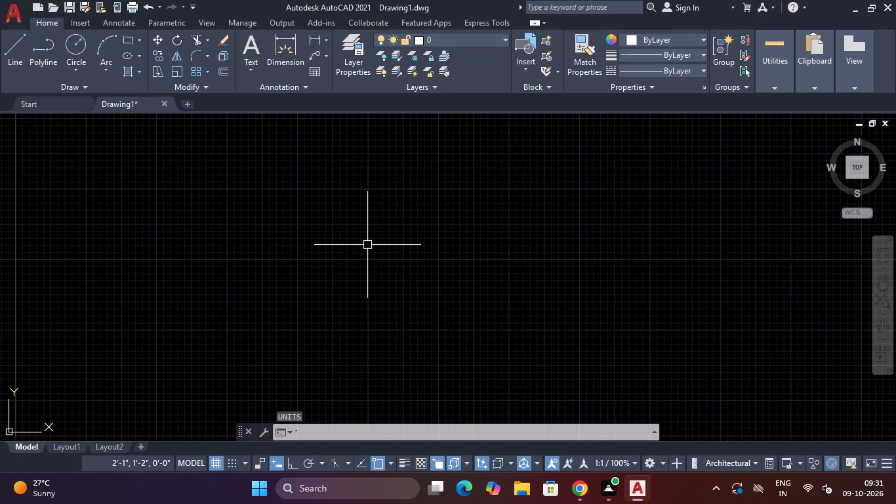
{"action": "key", "text": "F7"}
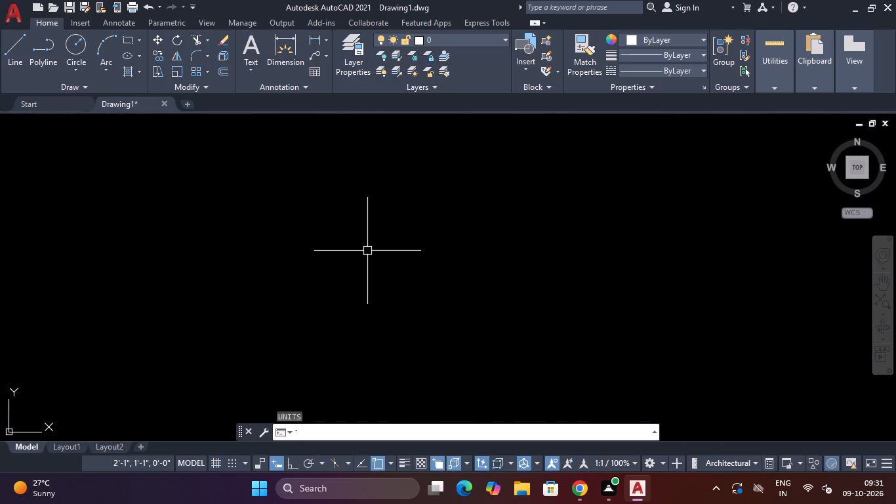
{"action": "key", "text": "F8"}
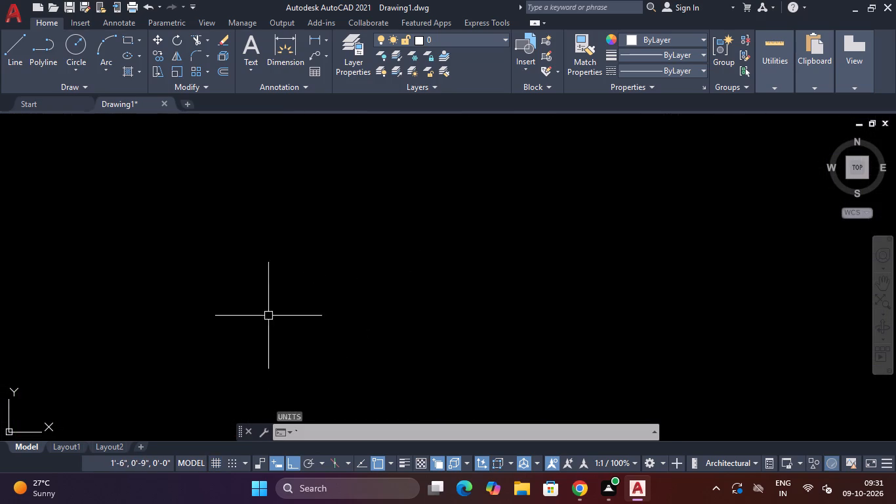
Move the UCS origin about 1'-4" away at about 211° to the drawing area's lower-left corner, turning off Dynamic UCS and Ortho.
{"action": "scroll", "coordinate": [297, 254], "scroll_direction": "down", "scroll_amount": 3}
{"action": "scroll", "coordinate": [297, 254], "scroll_direction": "up", "scroll_amount": 2}
{"action": "left_click", "coordinate": [297, 254]}
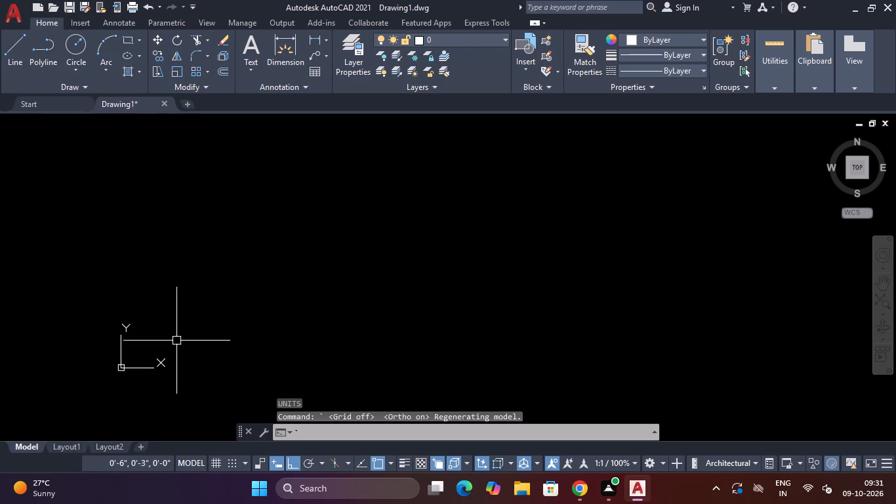
{"action": "left_click", "coordinate": [125, 367]}
{"action": "left_click", "coordinate": [123, 368]}
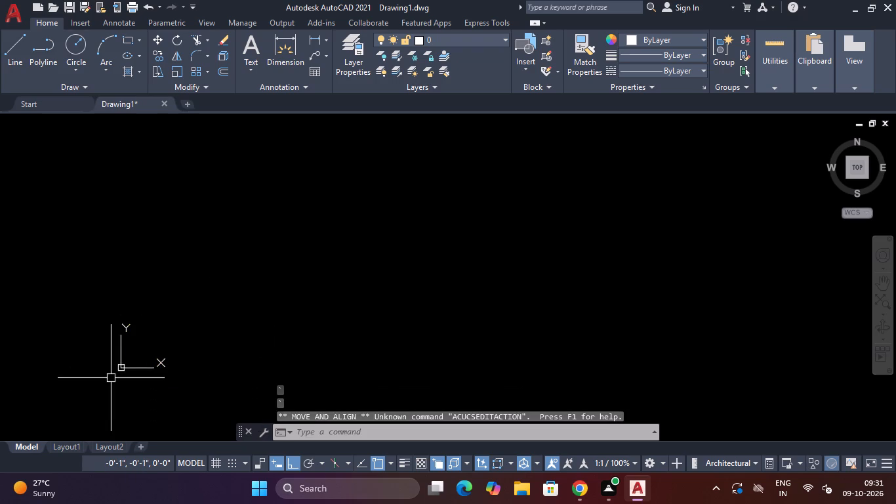
{"action": "left_click", "coordinate": [123, 367]}
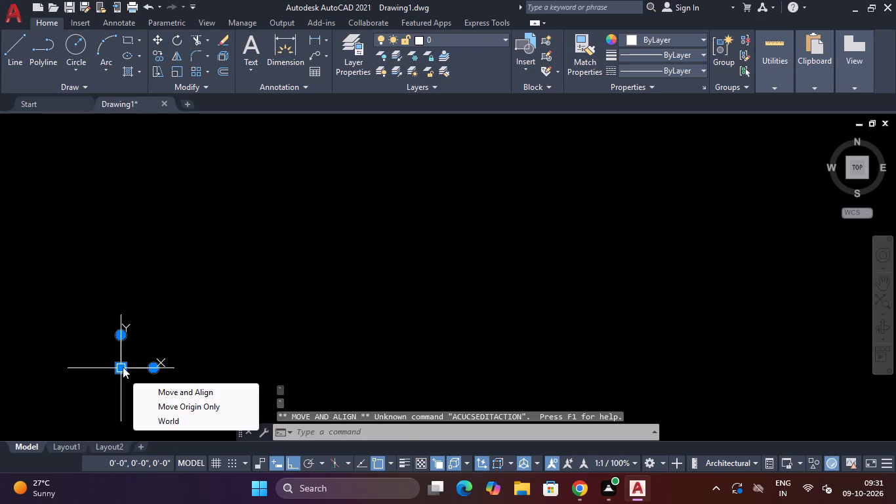
{"action": "left_click", "coordinate": [123, 367]}
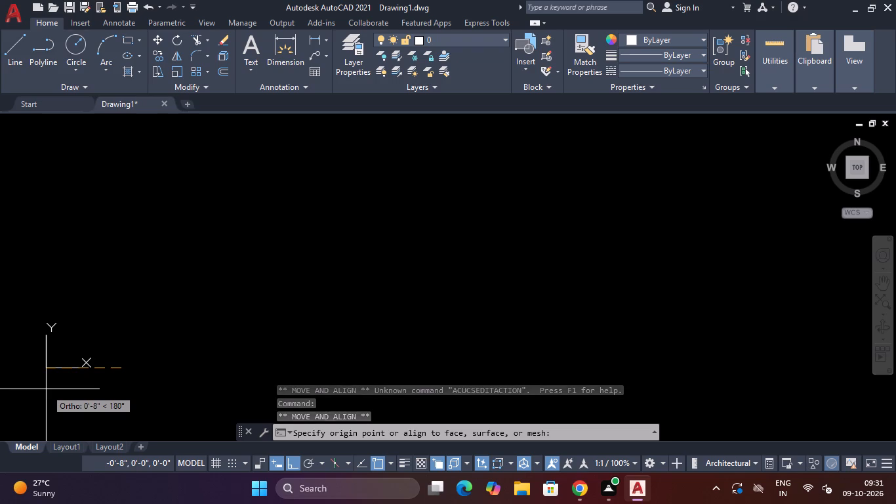
{"action": "key", "text": "F6"}
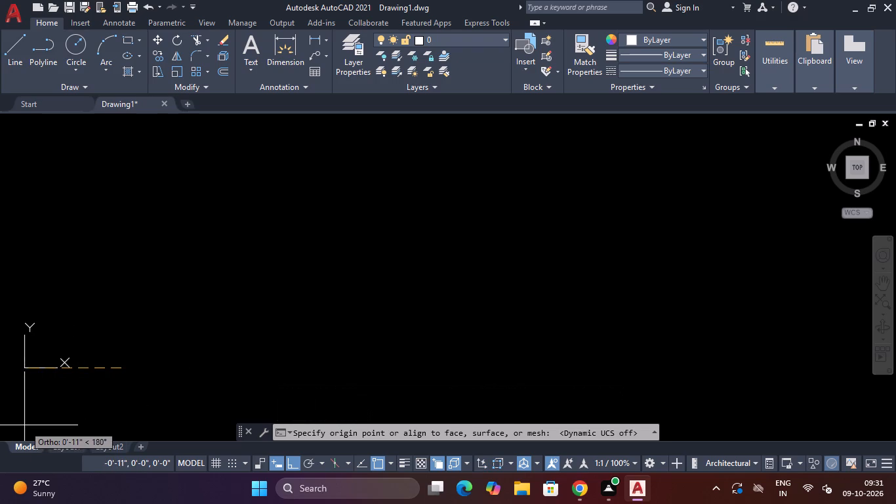
{"action": "key", "text": "F8"}
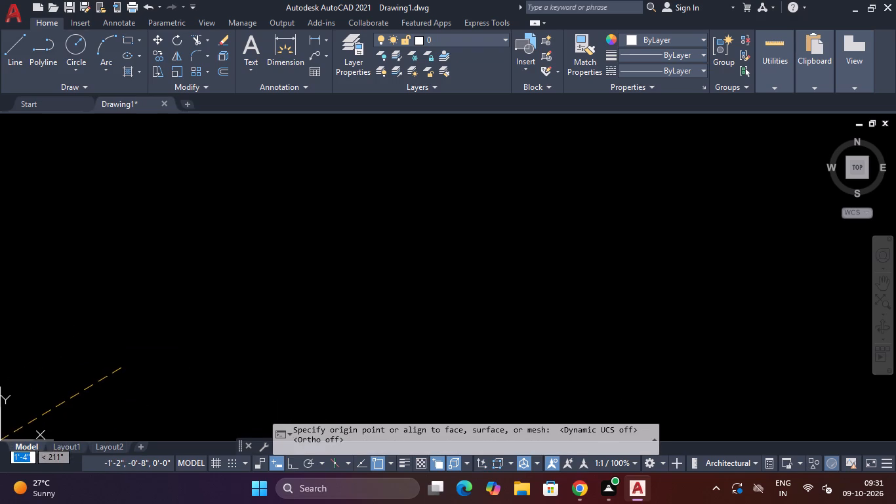
{"action": "left_click", "coordinate": [0, 440]}
{"action": "key", "text": "Escape"}
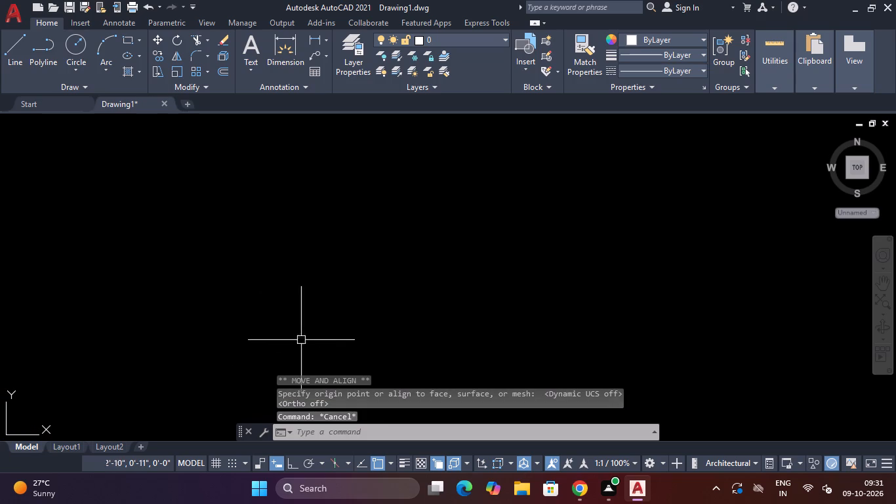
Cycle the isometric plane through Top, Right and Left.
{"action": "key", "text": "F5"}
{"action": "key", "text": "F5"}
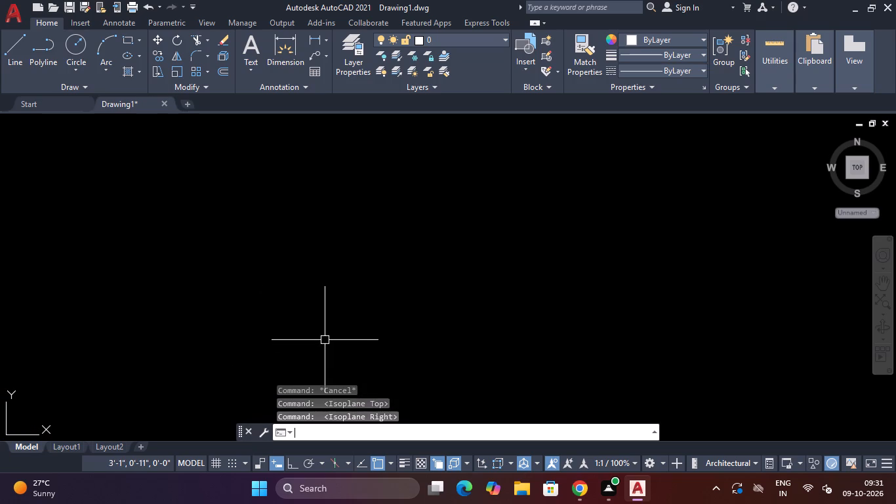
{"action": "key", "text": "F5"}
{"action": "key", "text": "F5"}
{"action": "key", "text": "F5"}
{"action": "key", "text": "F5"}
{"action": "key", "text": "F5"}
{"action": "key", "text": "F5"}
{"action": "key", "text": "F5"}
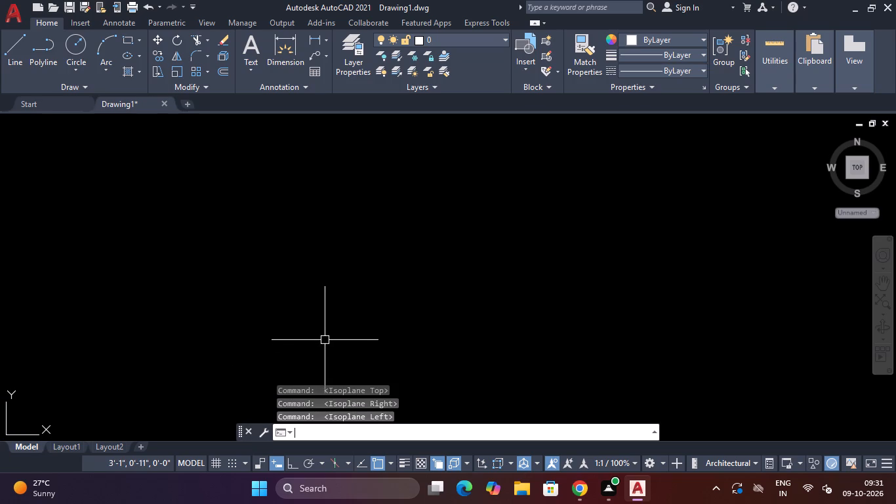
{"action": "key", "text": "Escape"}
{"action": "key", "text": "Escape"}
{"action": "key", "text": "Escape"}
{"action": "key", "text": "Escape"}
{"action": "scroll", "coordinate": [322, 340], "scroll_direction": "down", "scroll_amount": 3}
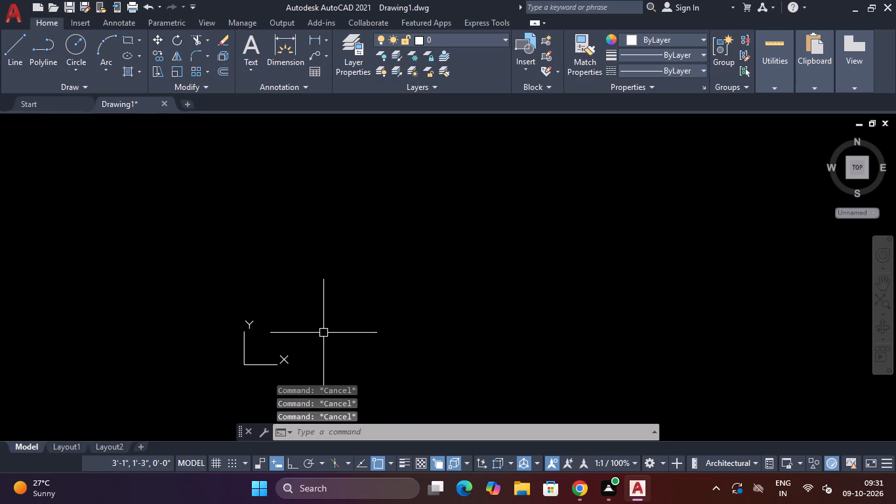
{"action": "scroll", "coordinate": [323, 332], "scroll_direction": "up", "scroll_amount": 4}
Modify the Standard dimension style's primary units to Architectural format with 0'-0" precision.
{"action": "type", "text": "D"}
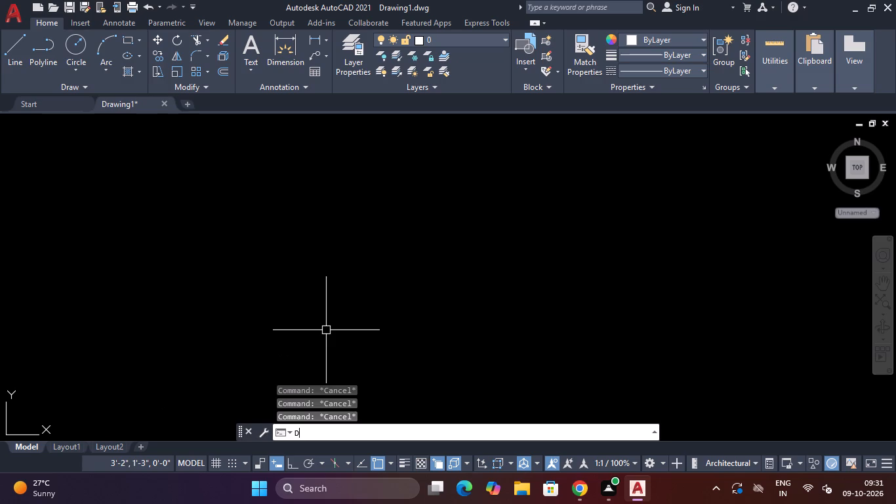
{"action": "key", "text": "space"}
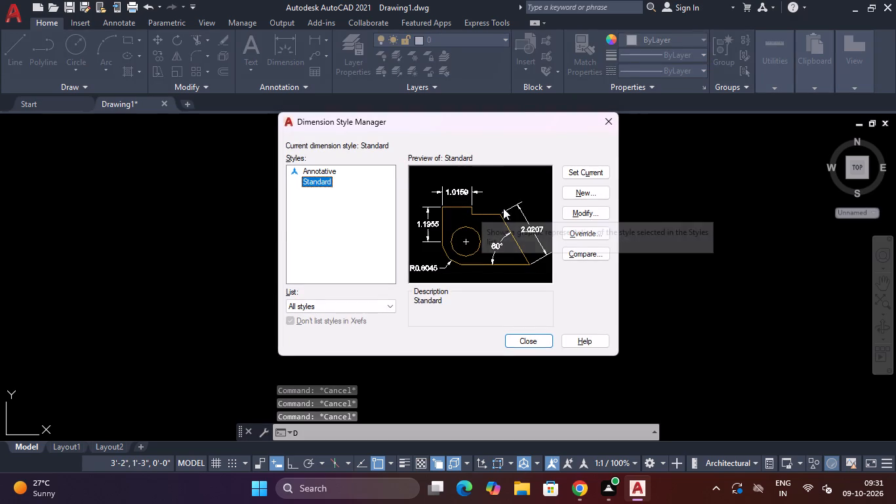
{"action": "left_click", "coordinate": [580, 209]}
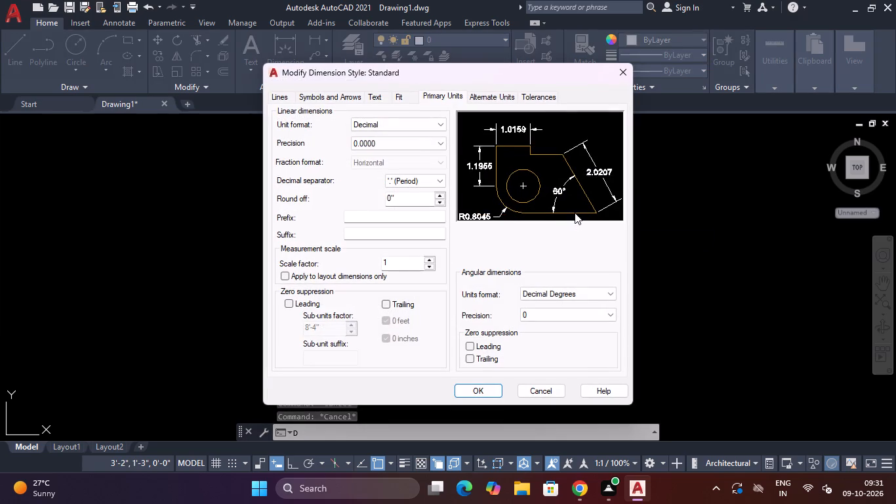
{"action": "left_click", "coordinate": [412, 125]}
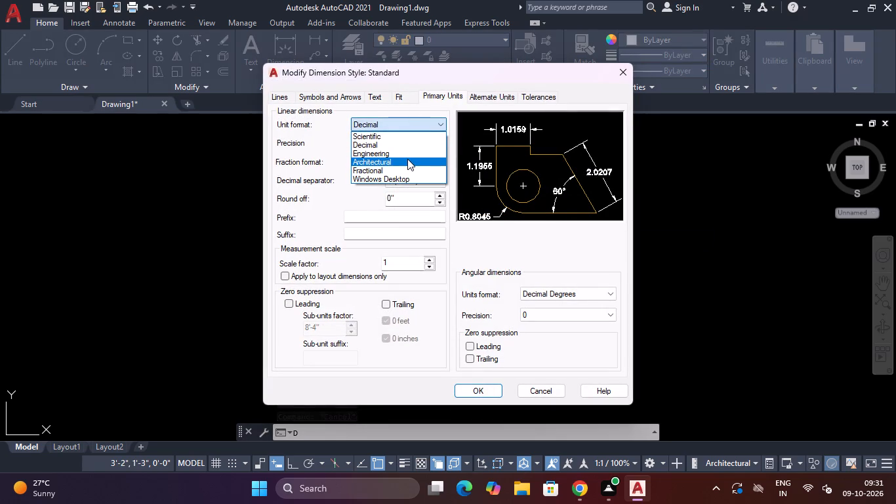
{"action": "left_click", "coordinate": [407, 159]}
{"action": "left_click", "coordinate": [418, 147]}
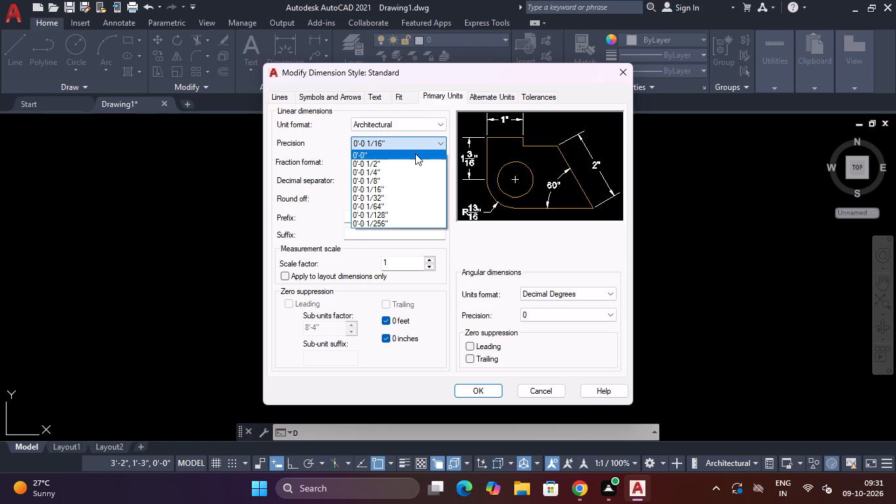
{"action": "left_click", "coordinate": [415, 154]}
{"action": "left_click", "coordinate": [414, 160]}
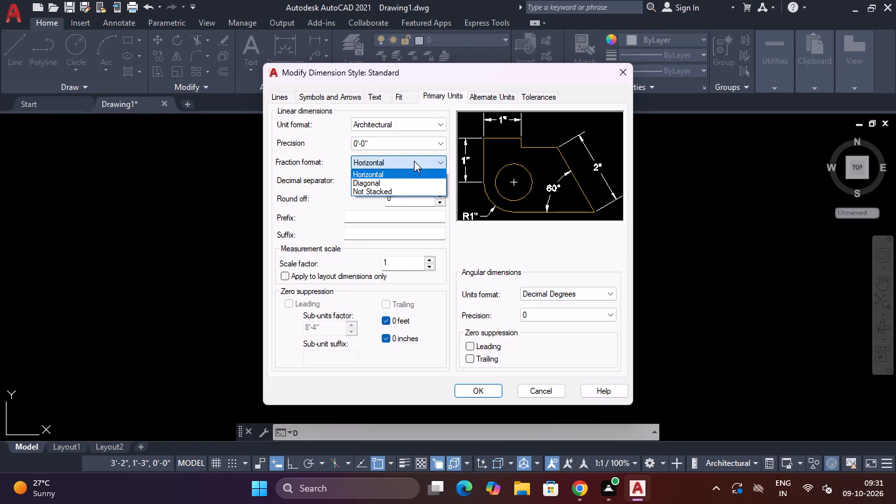
{"action": "left_click", "coordinate": [414, 161]}
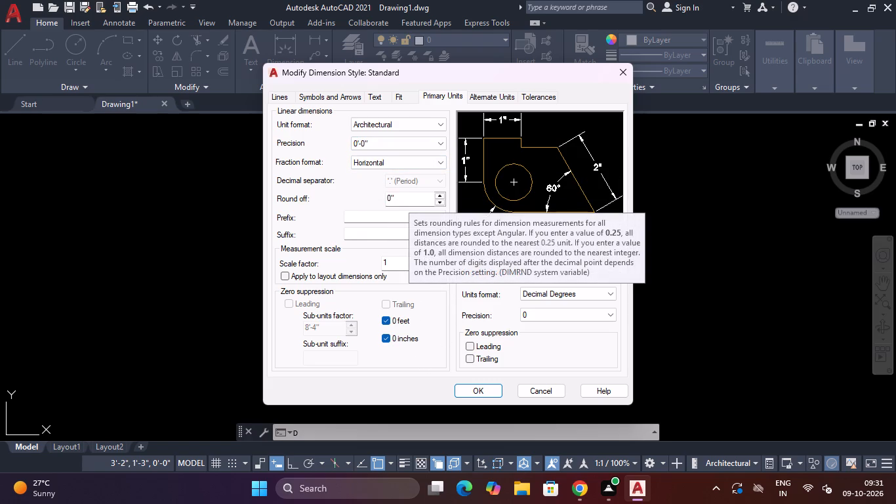
Set the Standard dimension style's text height to 8".
{"action": "left_click", "coordinate": [404, 93]}
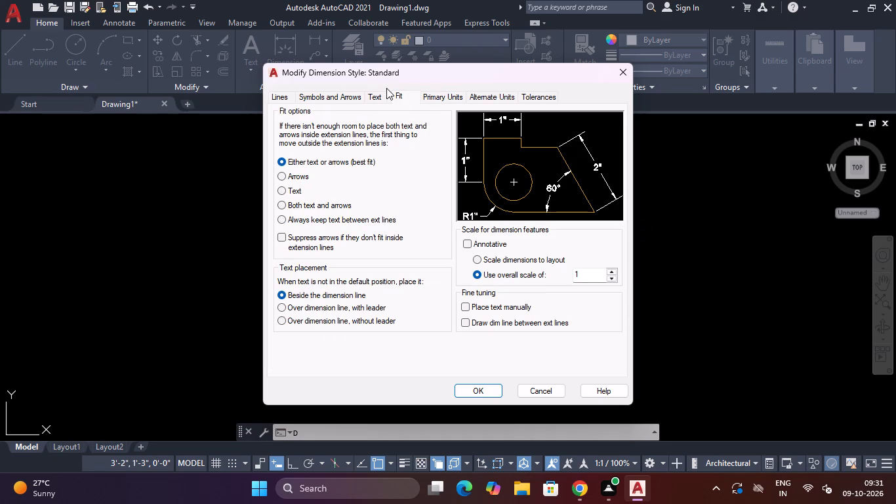
{"action": "left_click", "coordinate": [377, 98]}
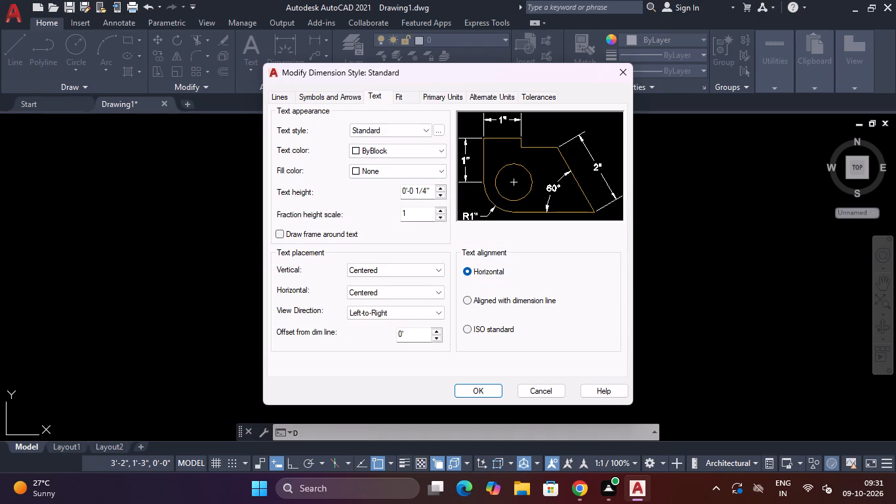
{"action": "left_click_drag", "start_coordinate": [430, 190], "coordinate": [193, 199]}
{"action": "key", "text": "BackSpace"}
{"action": "key", "text": "8"}
{"action": "key", "text": "shift+quotedbl"}
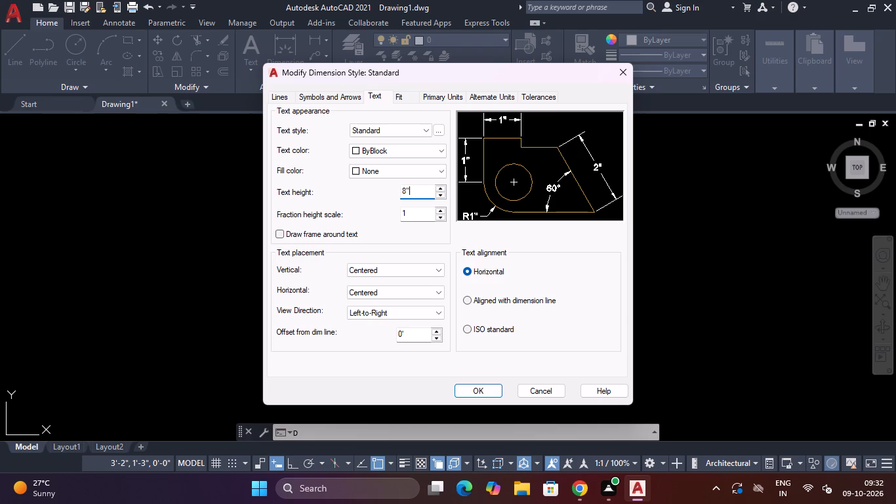
{"action": "key", "text": "Return"}
Set the Standard dimension style's arrow size to 8".
{"action": "left_click", "coordinate": [323, 98]}
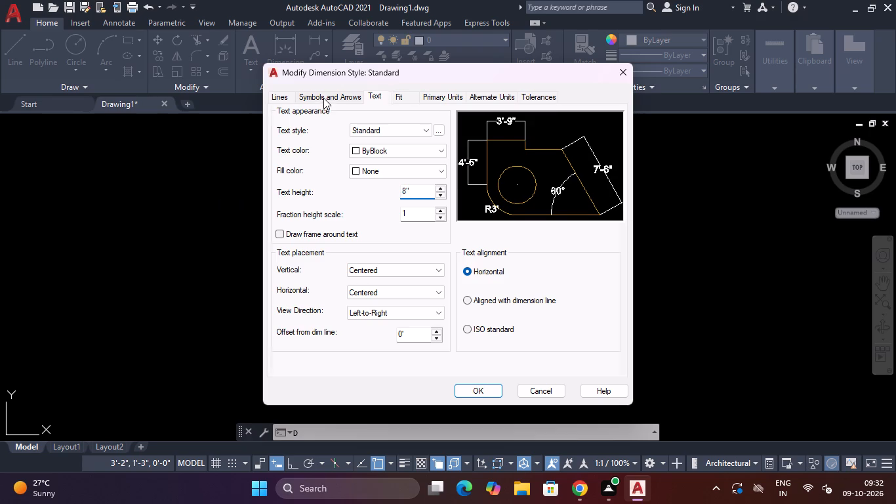
{"action": "left_click_drag", "start_coordinate": [309, 224], "coordinate": [304, 228]}
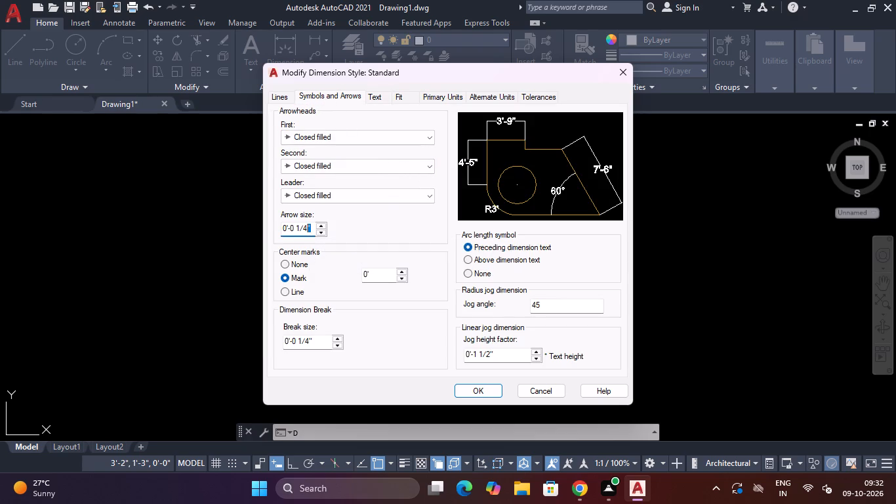
{"action": "left_click_drag", "start_coordinate": [304, 228], "coordinate": [249, 227]}
{"action": "key", "text": "BackSpace"}
{"action": "key", "text": "8"}
{"action": "key", "text": "shift+quotedbl"}
{"action": "key", "text": "shift+Return"}
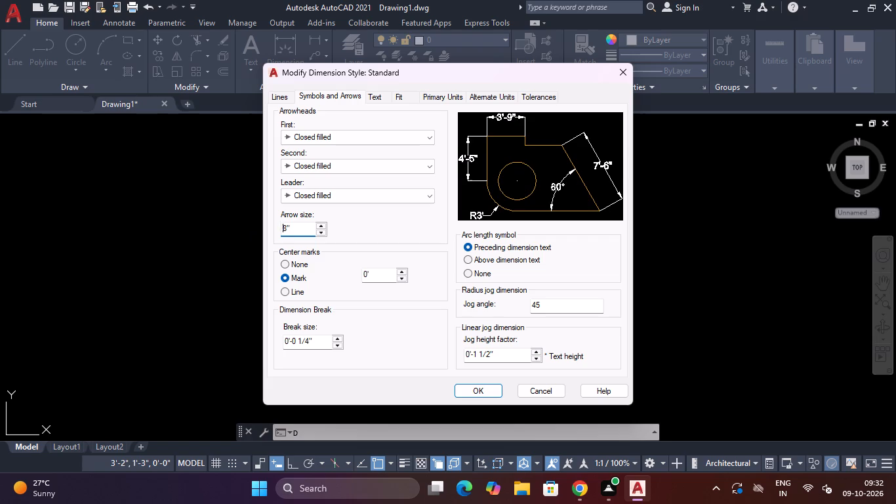
{"action": "key", "text": "Return"}
{"action": "key", "text": "Return"}
{"action": "key", "text": "Return"}
Set the first, second and leader arrowheads of the dimension style to Oblique.
{"action": "left_click", "coordinate": [384, 133]}
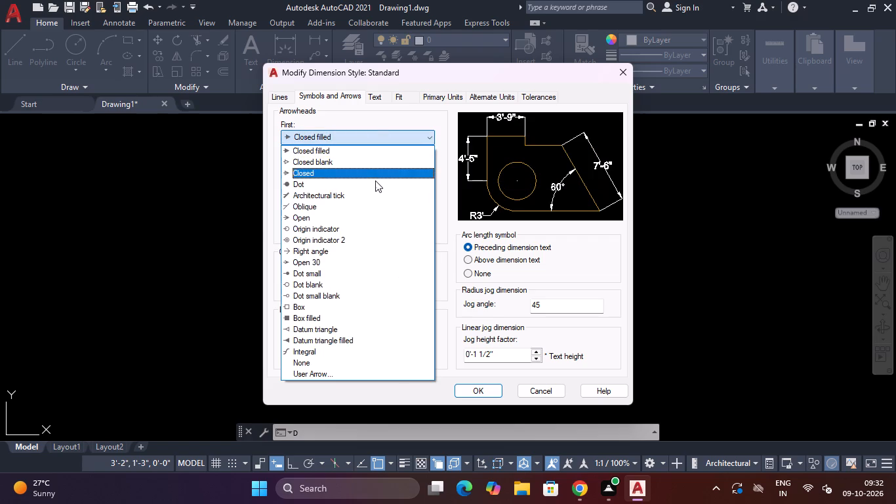
{"action": "left_click", "coordinate": [371, 209]}
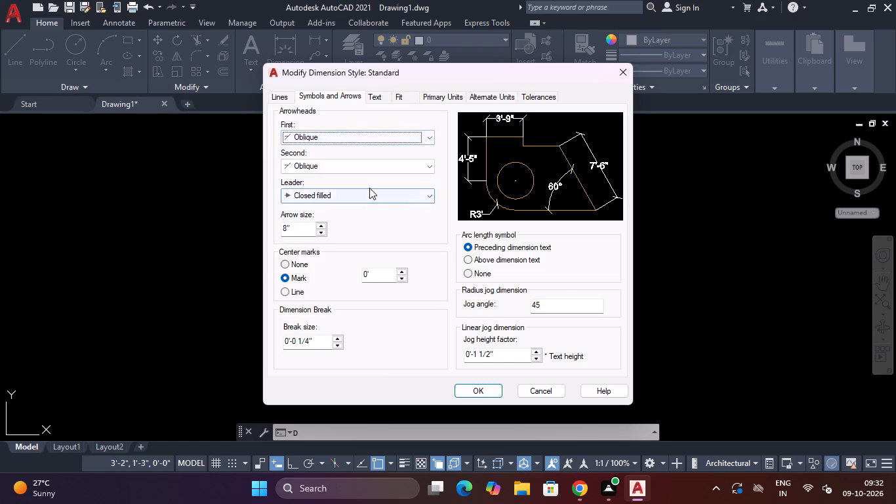
{"action": "left_click", "coordinate": [369, 194]}
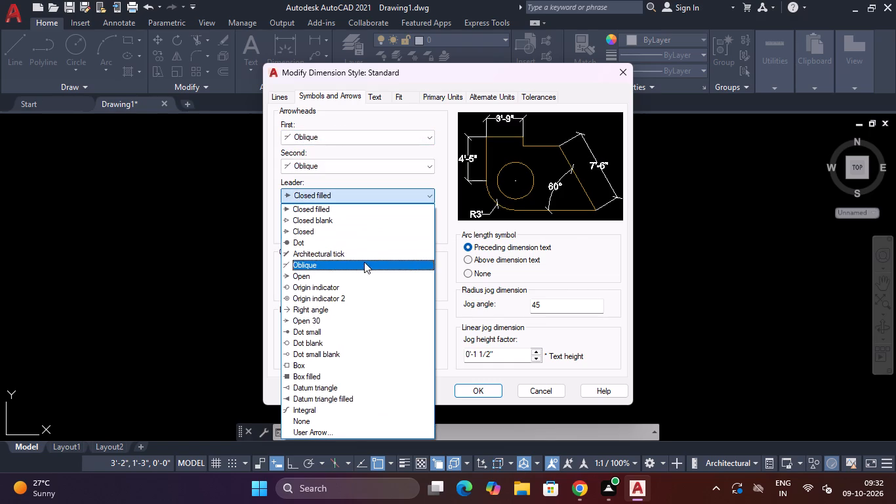
{"action": "left_click", "coordinate": [367, 266]}
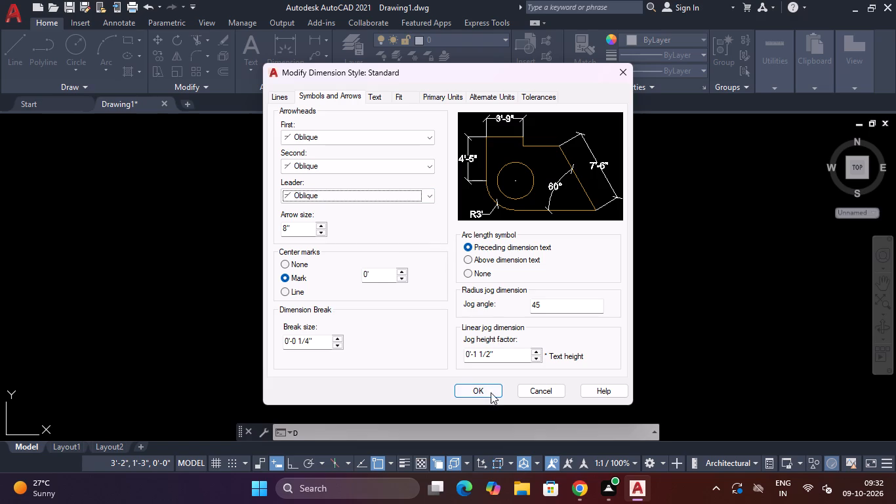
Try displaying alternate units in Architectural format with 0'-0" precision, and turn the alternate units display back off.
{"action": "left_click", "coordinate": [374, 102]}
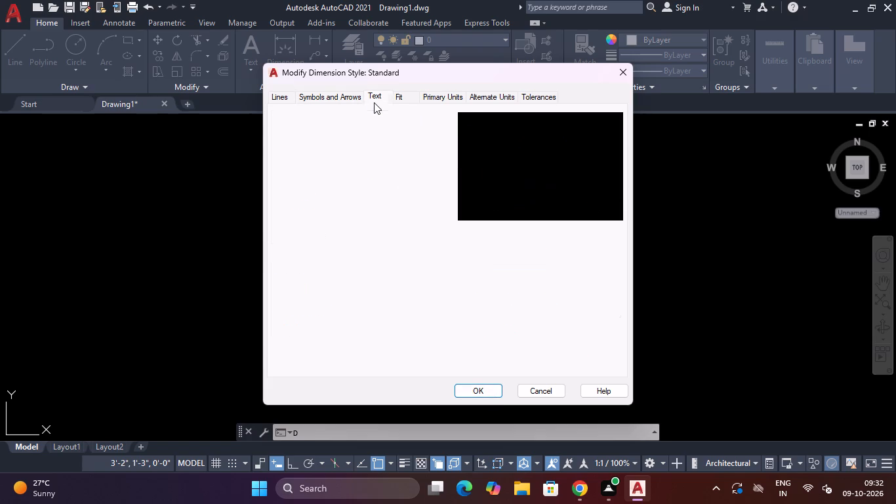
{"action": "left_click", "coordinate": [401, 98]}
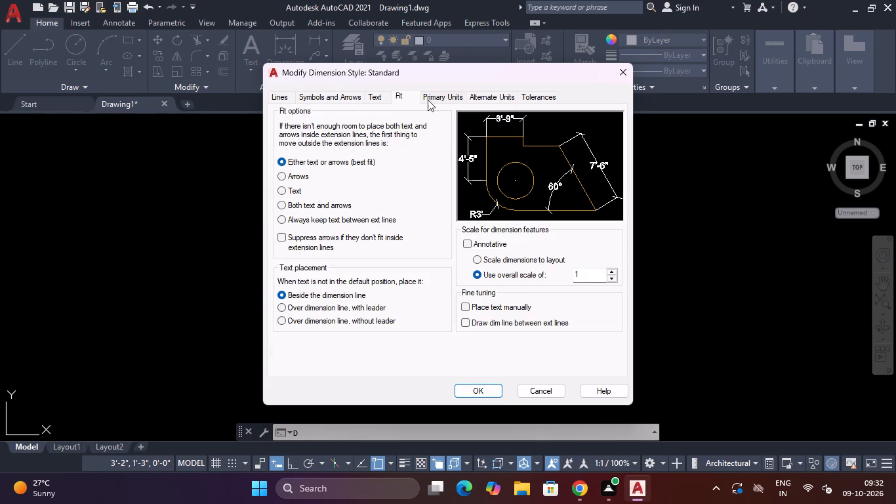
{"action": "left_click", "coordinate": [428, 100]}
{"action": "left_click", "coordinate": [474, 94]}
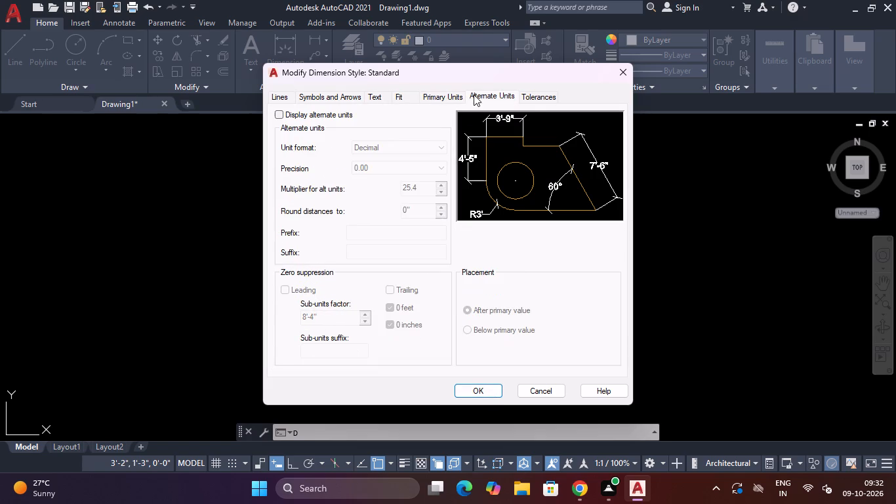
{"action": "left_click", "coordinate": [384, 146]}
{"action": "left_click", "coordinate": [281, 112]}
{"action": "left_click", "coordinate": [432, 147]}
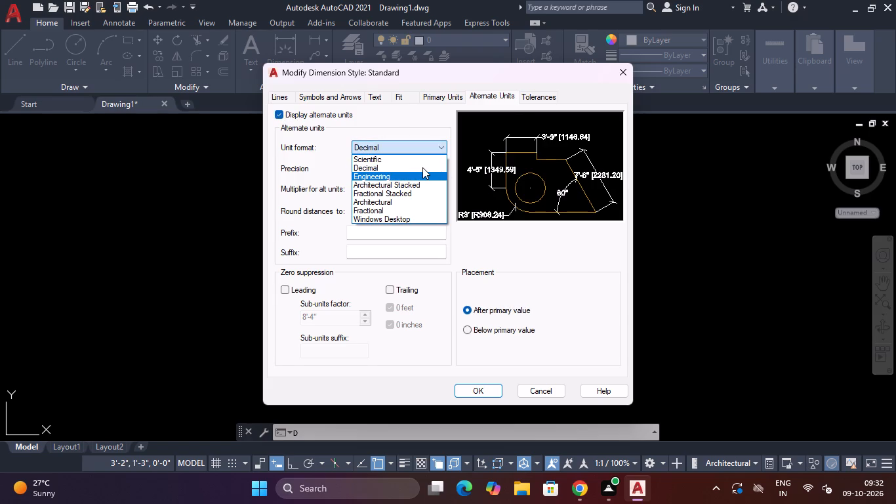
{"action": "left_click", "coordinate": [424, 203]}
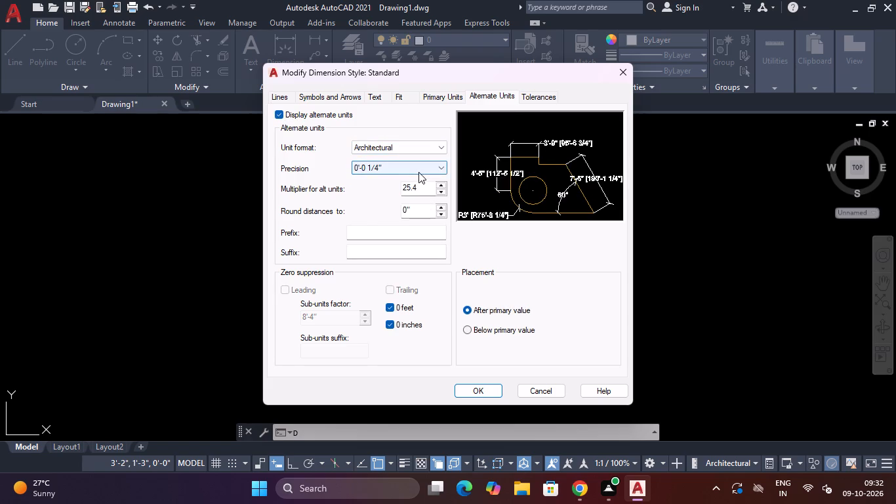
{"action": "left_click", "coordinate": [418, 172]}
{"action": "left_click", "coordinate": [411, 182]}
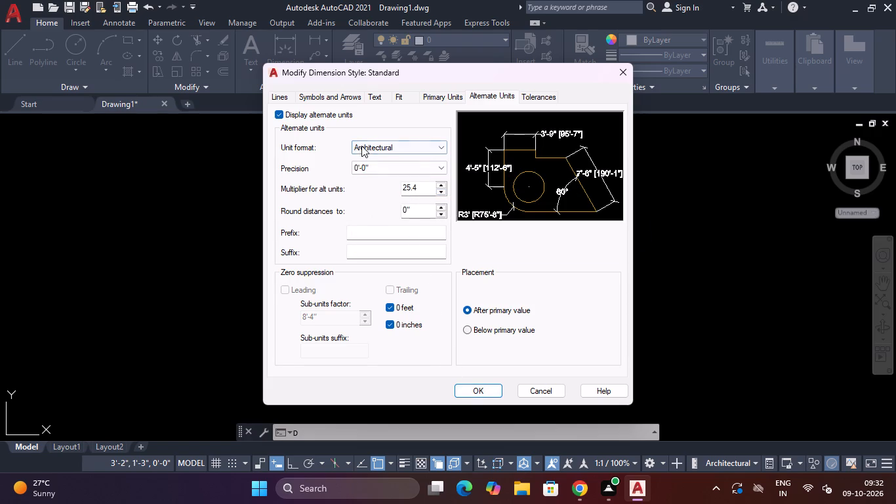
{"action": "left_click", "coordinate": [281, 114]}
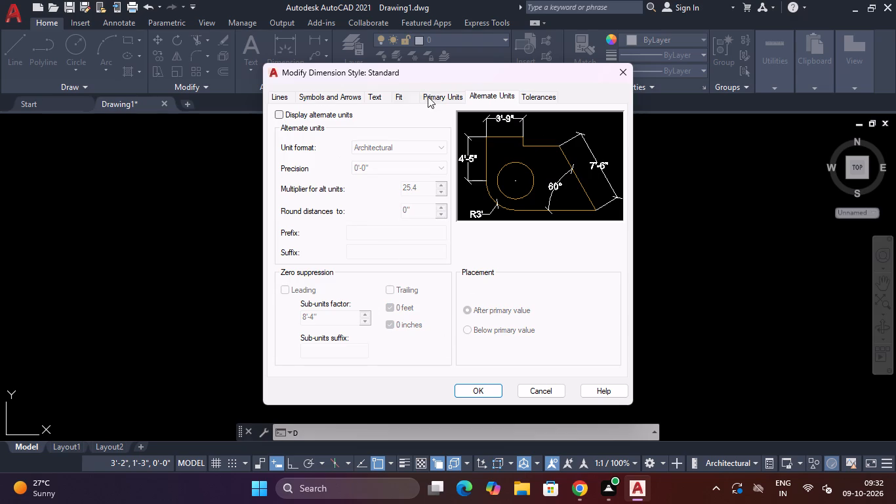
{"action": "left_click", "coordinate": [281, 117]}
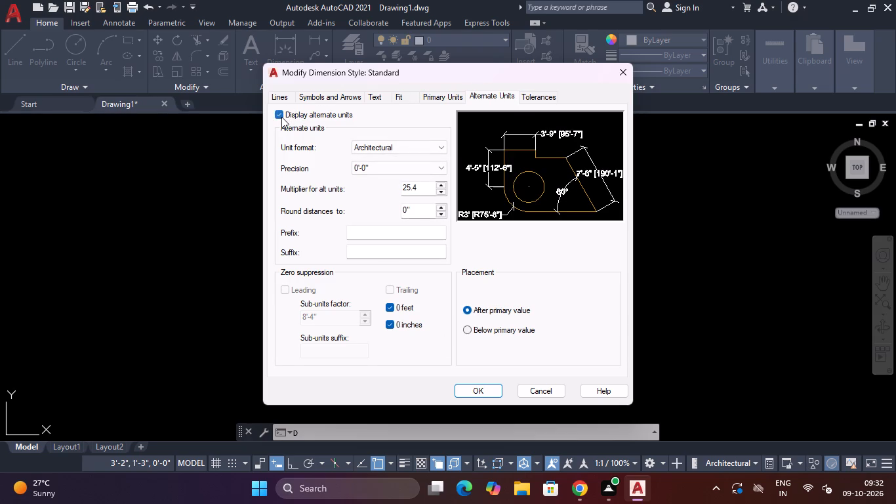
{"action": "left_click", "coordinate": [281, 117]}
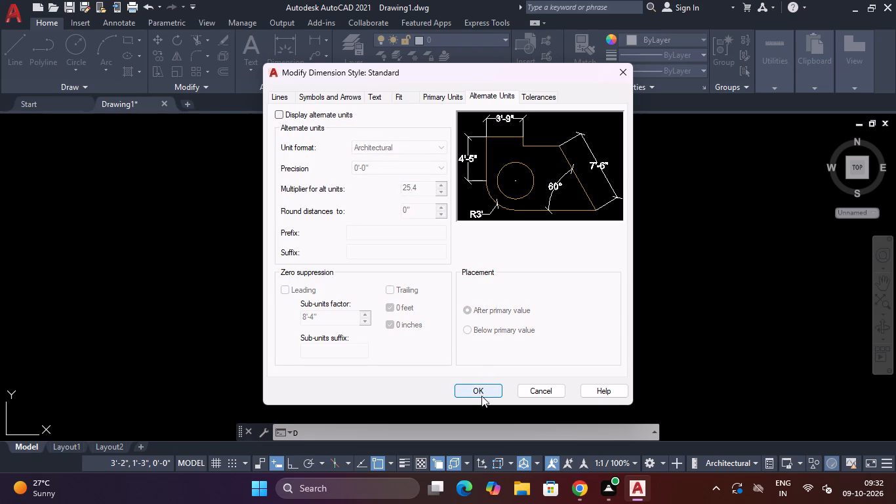
Apply the dimension style changes, set Standard as the current style and close the Dimension Style Manager.
{"action": "left_click", "coordinate": [478, 392]}
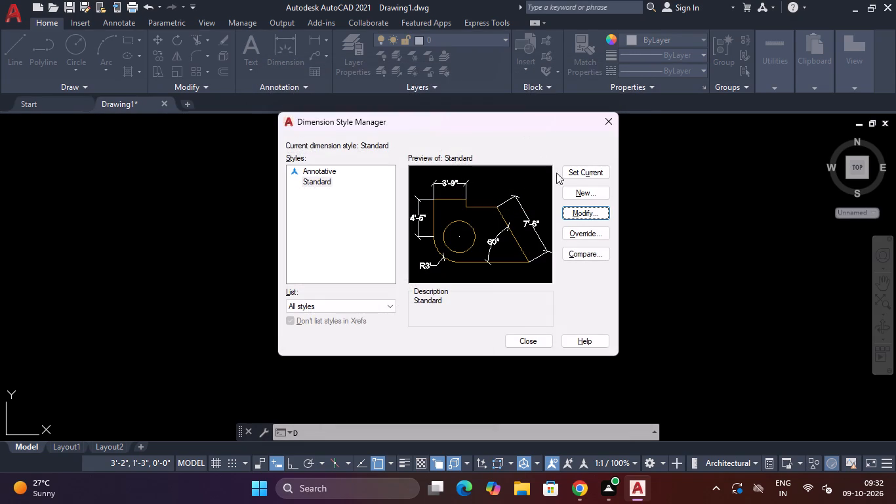
{"action": "triple_click", "coordinate": [580, 173]}
{"action": "left_click", "coordinate": [580, 172]}
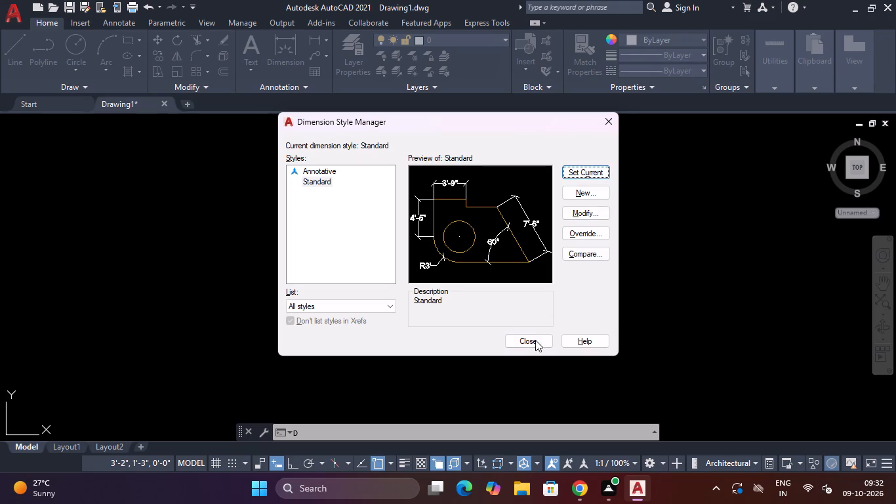
{"action": "double_click", "coordinate": [529, 345]}
{"action": "key", "text": "Escape"}
{"action": "key", "text": "Escape"}
{"action": "key", "text": "Escape"}
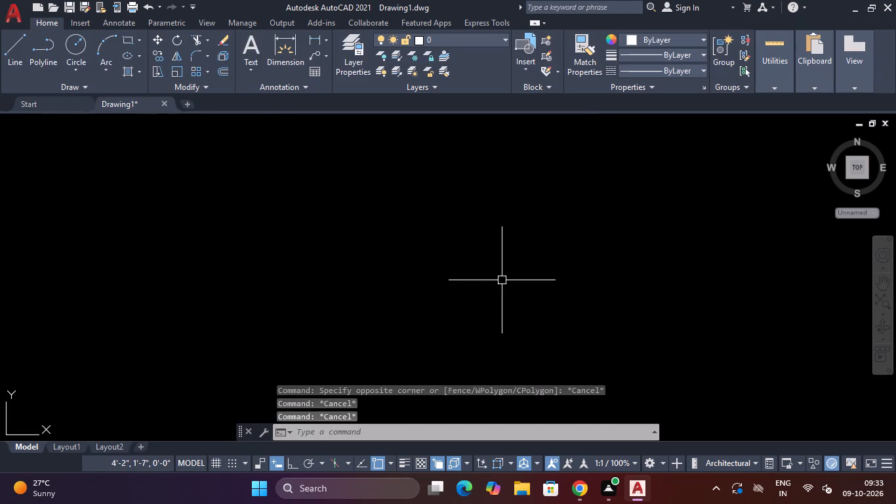
Draw a rectangle 40' wide and 45' high, extending right and down from a first corner at about 3'-6", 1'-11".
{"action": "type", "text": "REC"}
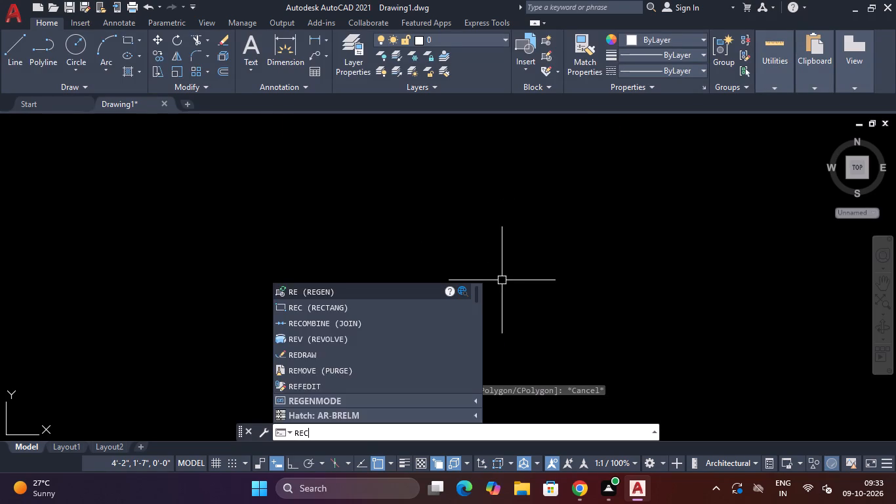
{"action": "key", "text": "Return"}
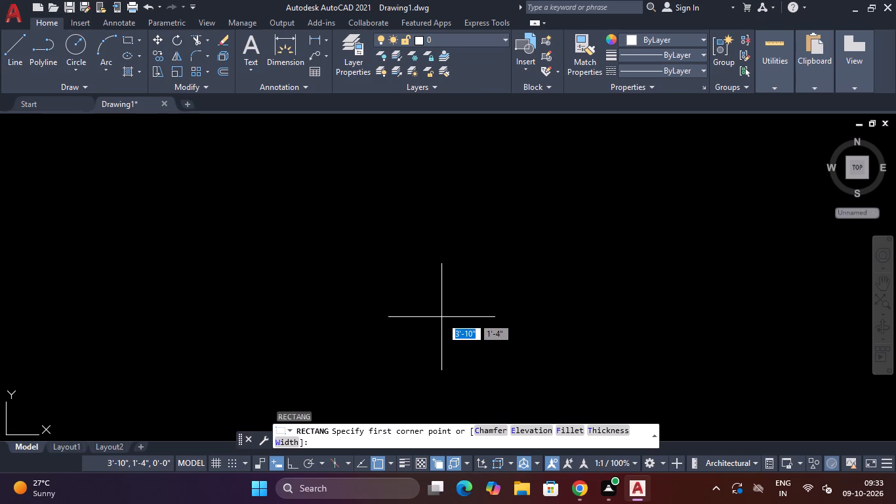
{"action": "left_click", "coordinate": [391, 226]}
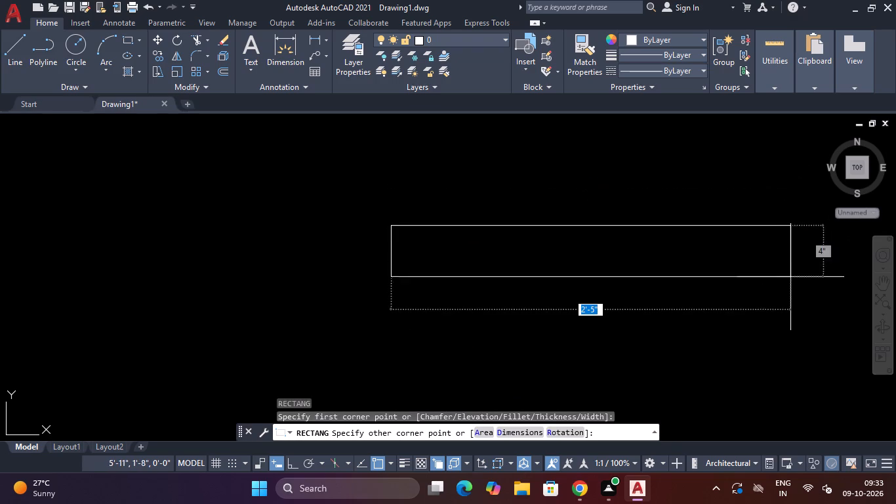
{"action": "type", "text": "40"}
{"action": "key", "text": "apostrophe"}
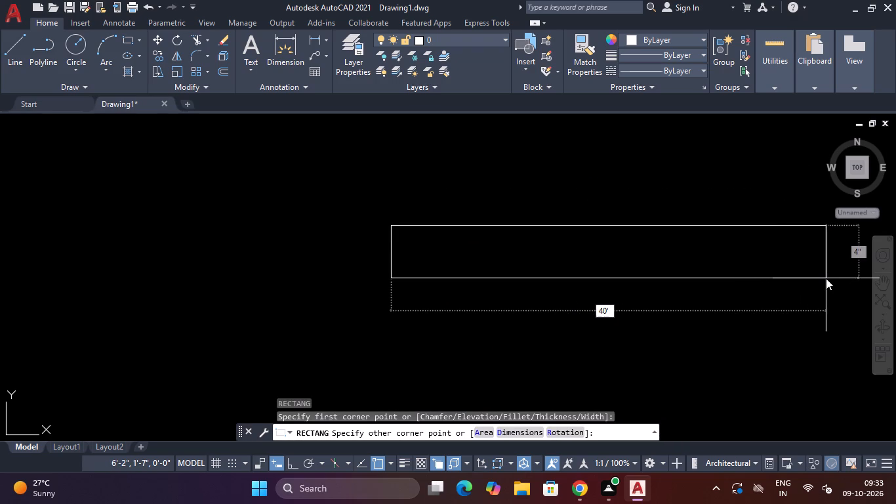
{"action": "key", "text": "Tab"}
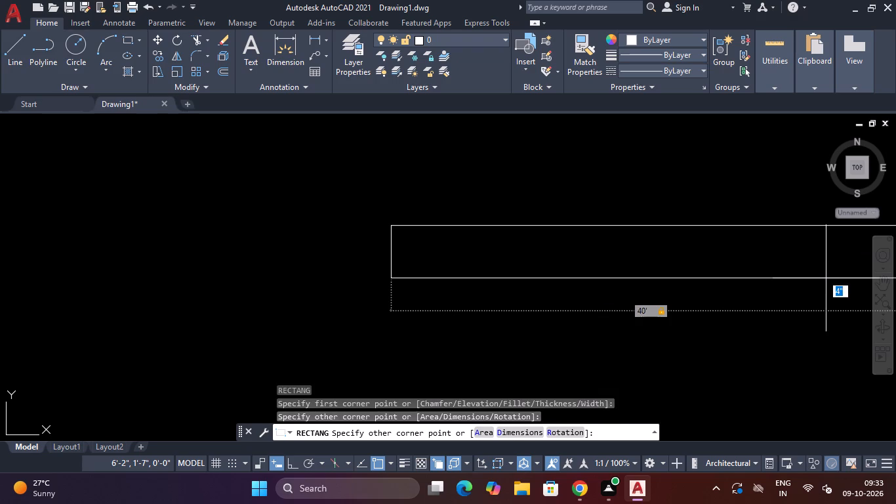
{"action": "type", "text": "45'"}
{"action": "key", "text": "Return"}
{"action": "scroll", "coordinate": [775, 243], "scroll_direction": "down", "scroll_amount": 4}
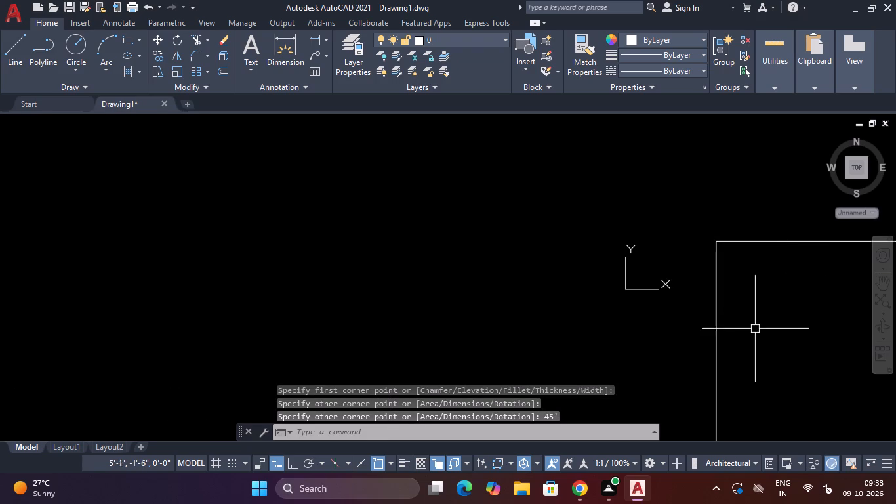
{"action": "scroll", "coordinate": [752, 318], "scroll_direction": "down", "scroll_amount": 3}
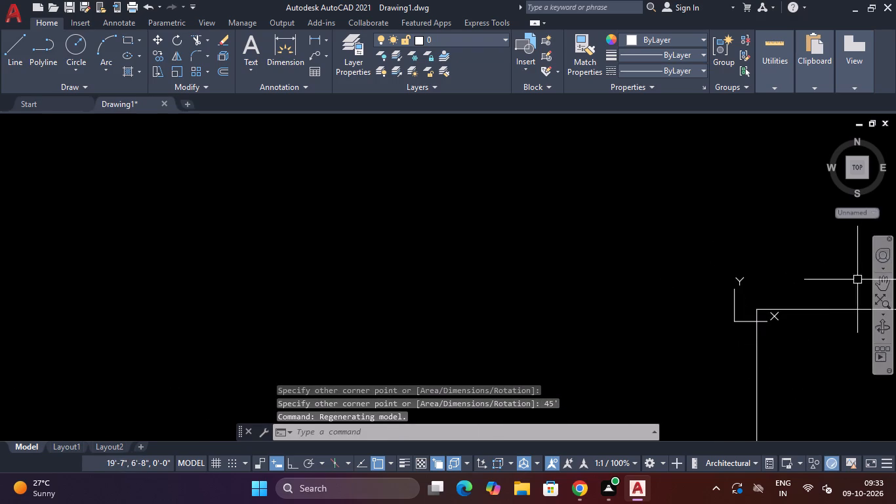
{"action": "left_click", "coordinate": [887, 287]}
{"action": "left_click_drag", "start_coordinate": [805, 381], "coordinate": [249, 157]}
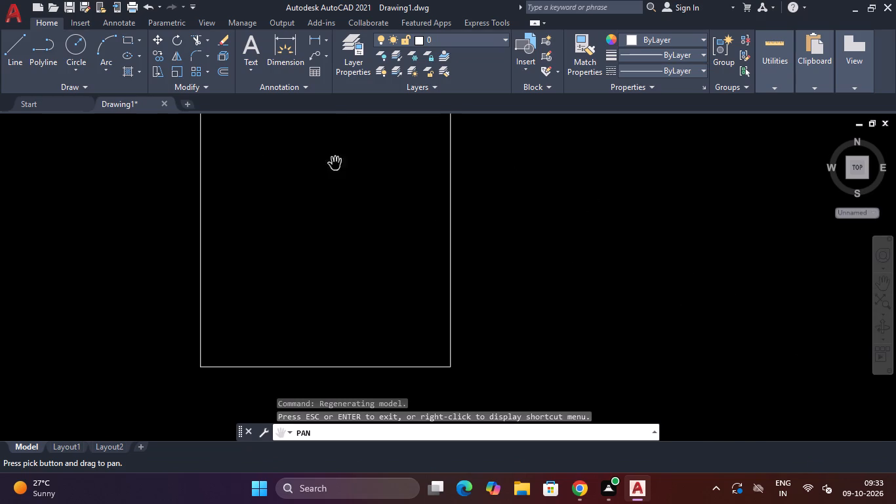
Move the UCS origin from the rectangle's upper-left corner to an empty spot well below and left of the rectangle.
{"action": "scroll", "coordinate": [364, 204], "scroll_direction": "down", "scroll_amount": 1}
{"action": "left_click_drag", "start_coordinate": [360, 204], "coordinate": [360, 241]}
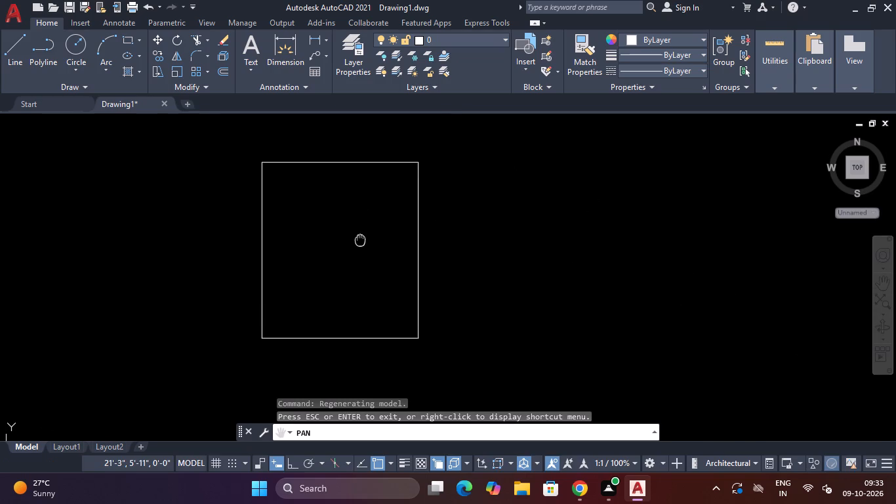
{"action": "left_click_drag", "start_coordinate": [360, 241], "coordinate": [360, 241]}
{"action": "key", "text": "Escape"}
{"action": "key", "text": "Escape"}
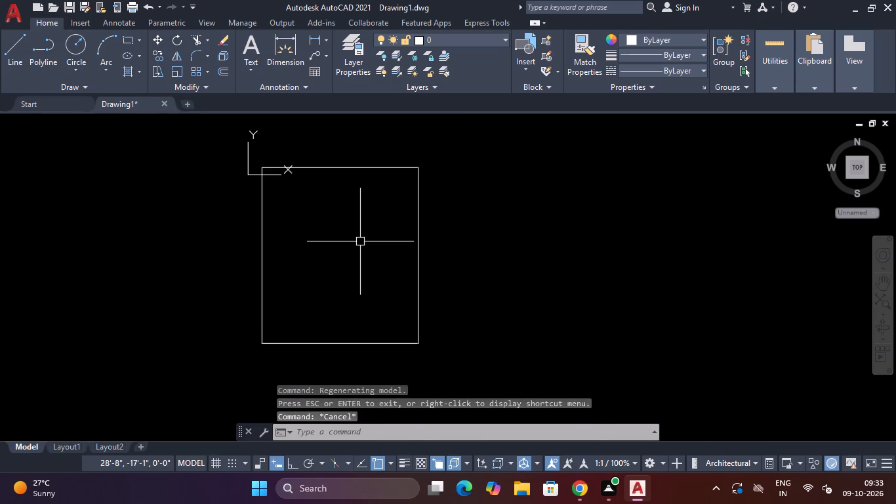
{"action": "left_click", "coordinate": [251, 174]}
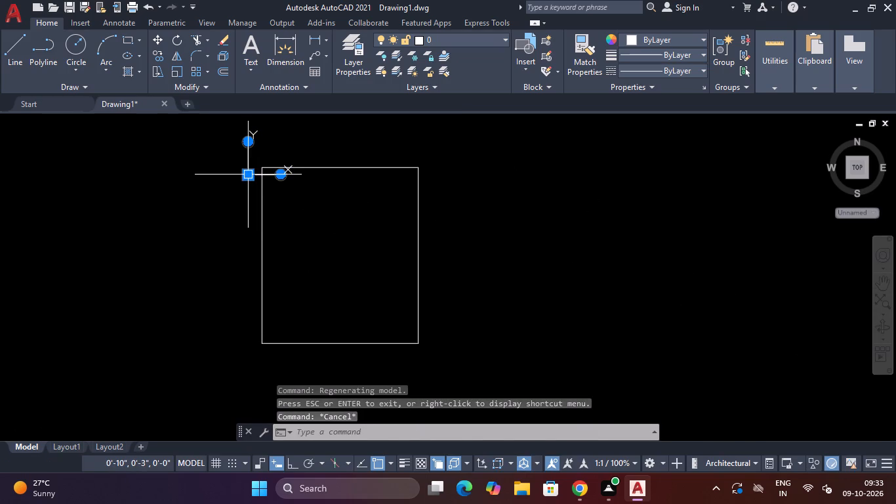
{"action": "left_click", "coordinate": [249, 174]}
{"action": "left_click", "coordinate": [14, 417]}
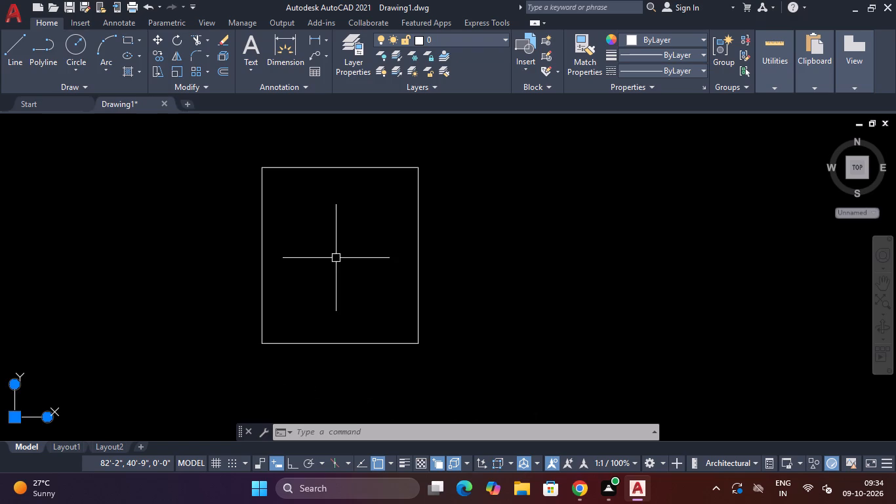
{"action": "key", "text": "Escape"}
{"action": "key", "text": "Escape"}
Offset the 40' by 45' rectangle 9" inward to form the inner wall outline.
{"action": "type", "text": "O"}
{"action": "key", "text": "space"}
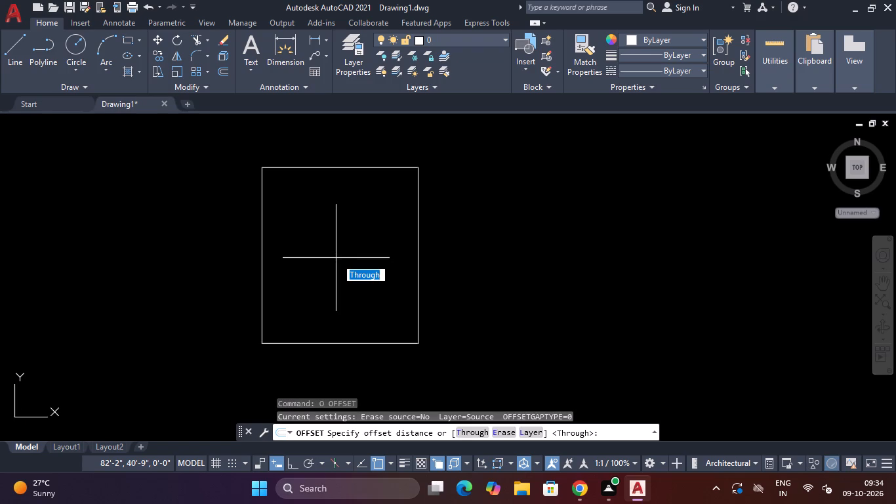
{"action": "key", "text": "9"}
{"action": "key", "text": "shift+quotedbl"}
{"action": "key", "text": "Return"}
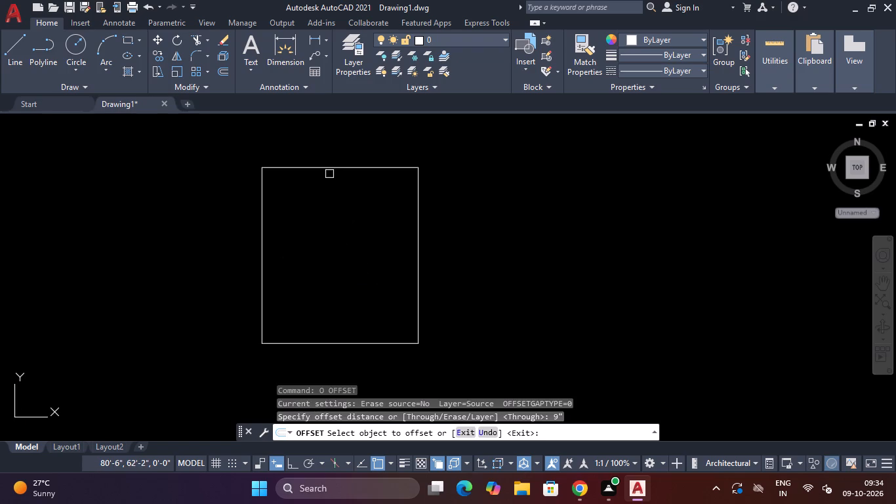
{"action": "left_click", "coordinate": [336, 165]}
{"action": "left_click", "coordinate": [339, 223]}
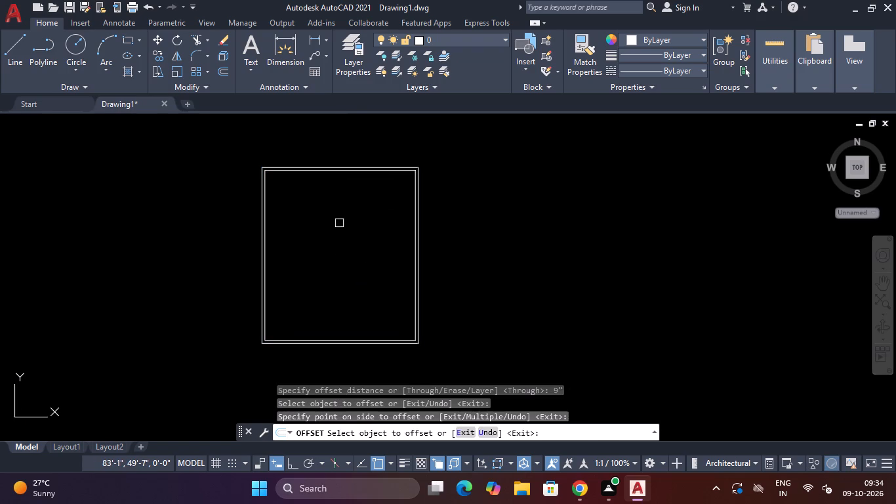
{"action": "key", "text": "Escape"}
{"action": "key", "text": "Escape"}
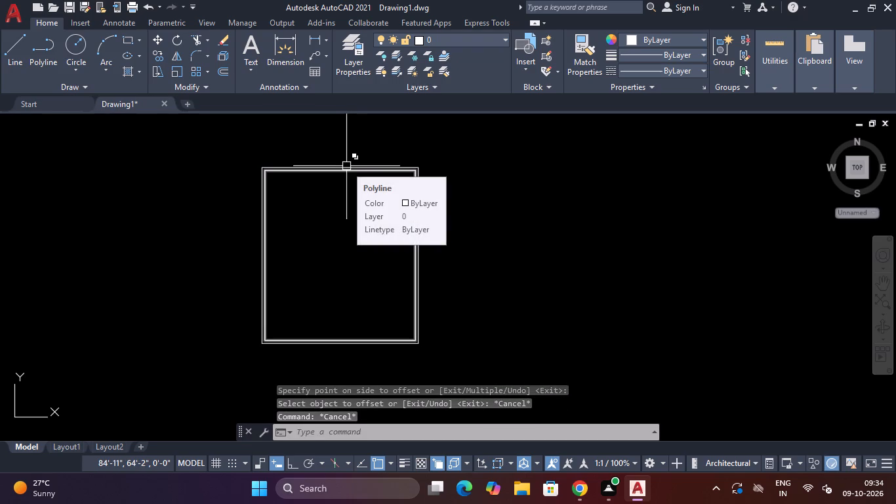
Explode the inner rectangle into separate lines.
{"action": "scroll", "coordinate": [346, 166], "scroll_direction": "up", "scroll_amount": 4}
{"action": "left_click", "coordinate": [343, 180]}
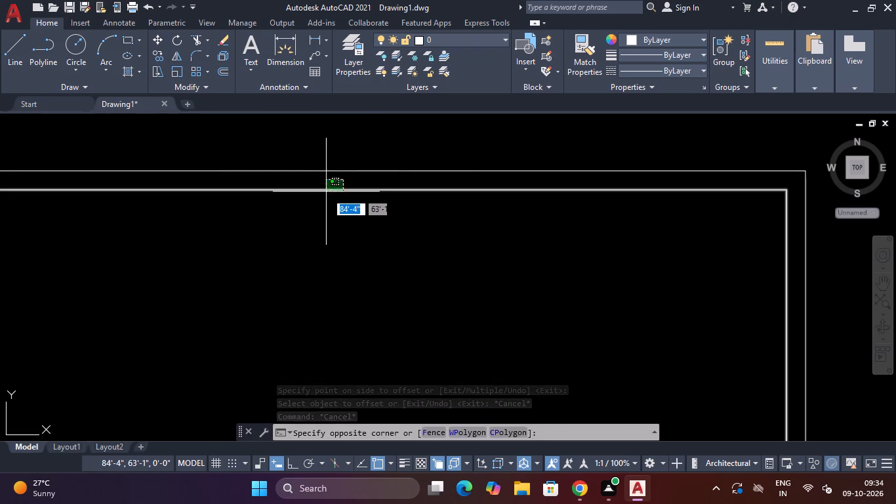
{"action": "left_click", "coordinate": [318, 205]}
{"action": "type", "text": "EXP"}
{"action": "key", "text": "Down"}
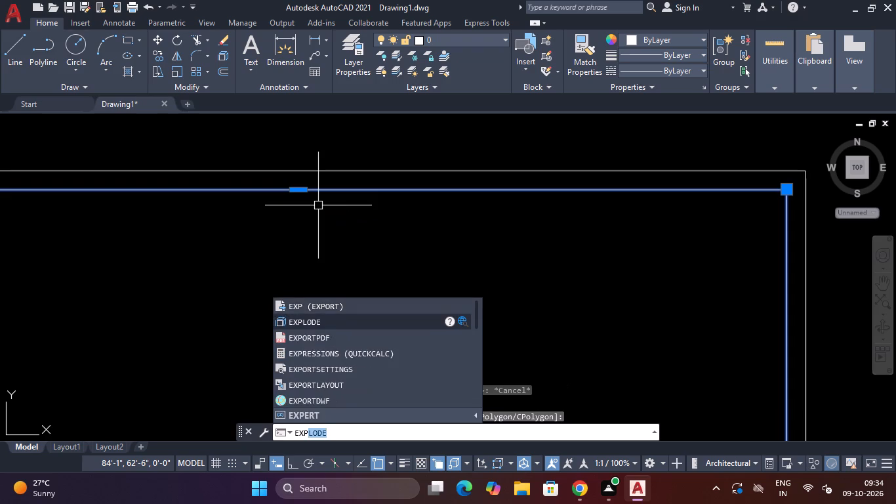
{"action": "key", "text": "Return"}
{"action": "key", "text": "Escape"}
{"action": "key", "text": "Escape"}
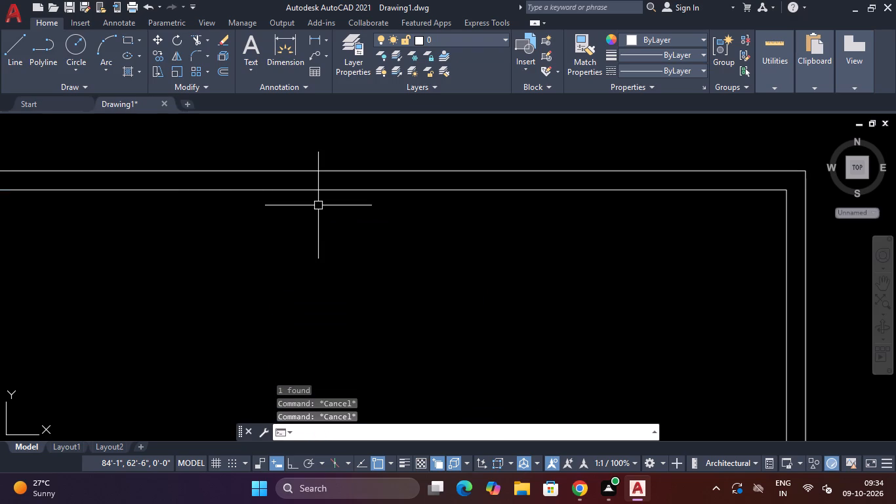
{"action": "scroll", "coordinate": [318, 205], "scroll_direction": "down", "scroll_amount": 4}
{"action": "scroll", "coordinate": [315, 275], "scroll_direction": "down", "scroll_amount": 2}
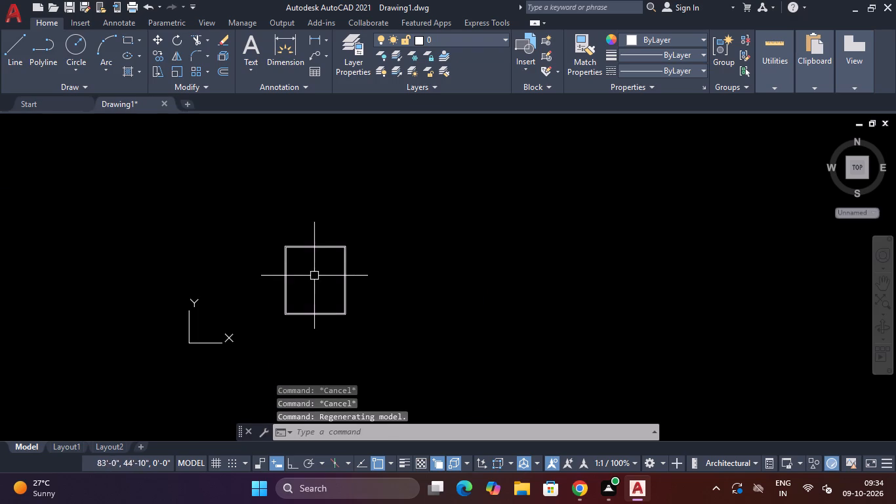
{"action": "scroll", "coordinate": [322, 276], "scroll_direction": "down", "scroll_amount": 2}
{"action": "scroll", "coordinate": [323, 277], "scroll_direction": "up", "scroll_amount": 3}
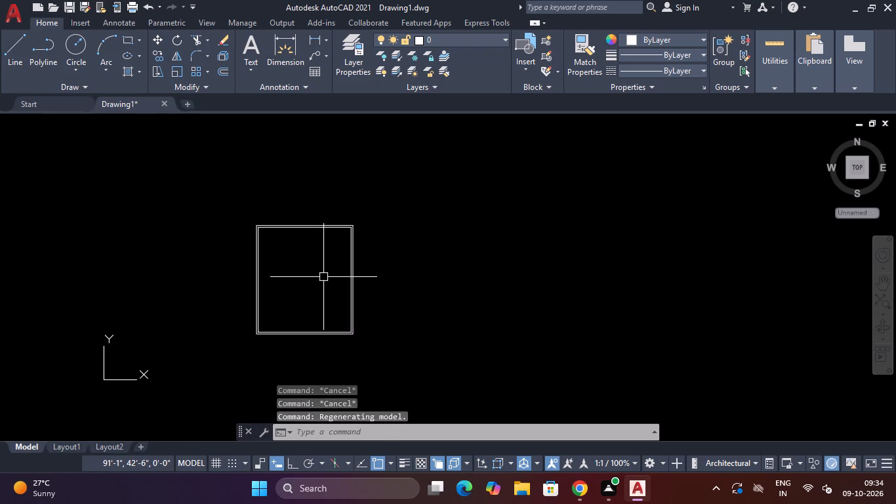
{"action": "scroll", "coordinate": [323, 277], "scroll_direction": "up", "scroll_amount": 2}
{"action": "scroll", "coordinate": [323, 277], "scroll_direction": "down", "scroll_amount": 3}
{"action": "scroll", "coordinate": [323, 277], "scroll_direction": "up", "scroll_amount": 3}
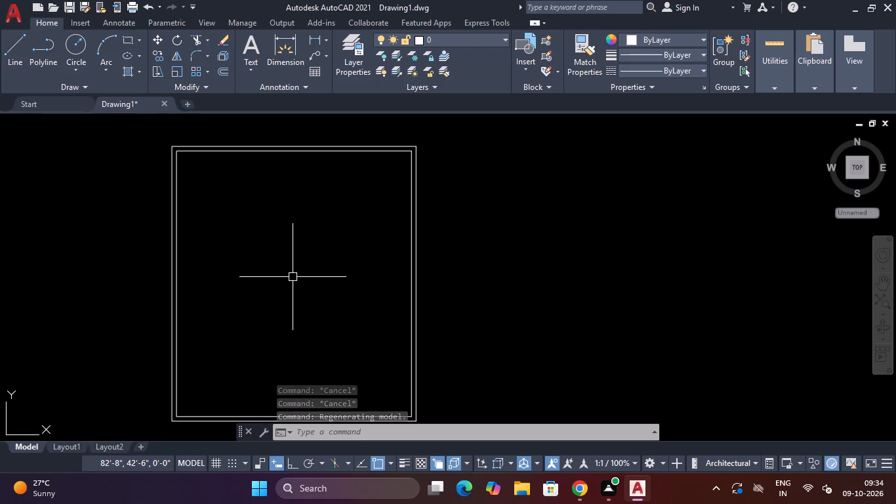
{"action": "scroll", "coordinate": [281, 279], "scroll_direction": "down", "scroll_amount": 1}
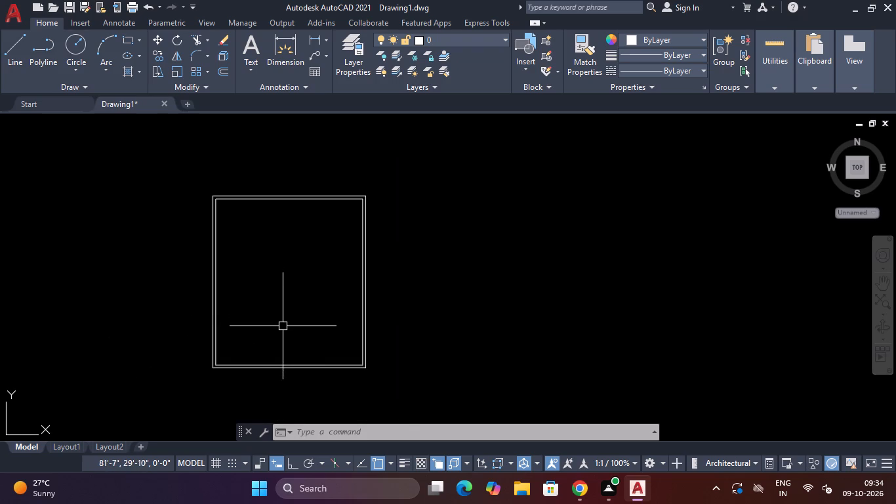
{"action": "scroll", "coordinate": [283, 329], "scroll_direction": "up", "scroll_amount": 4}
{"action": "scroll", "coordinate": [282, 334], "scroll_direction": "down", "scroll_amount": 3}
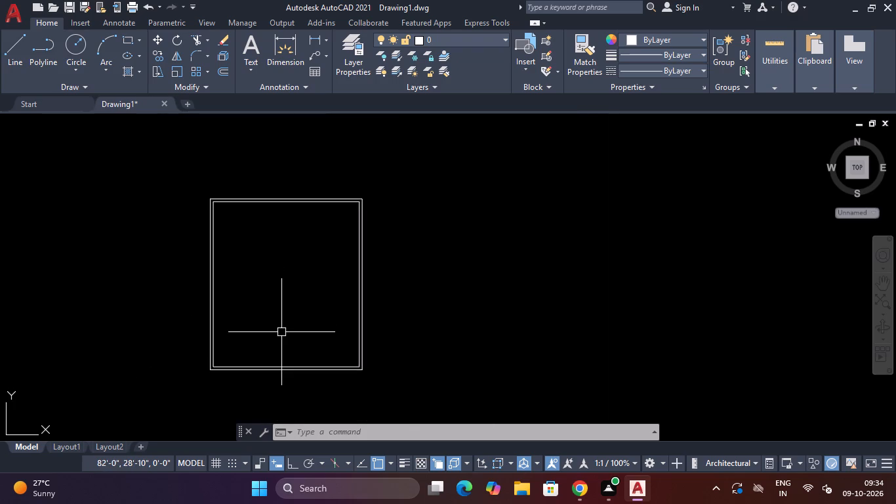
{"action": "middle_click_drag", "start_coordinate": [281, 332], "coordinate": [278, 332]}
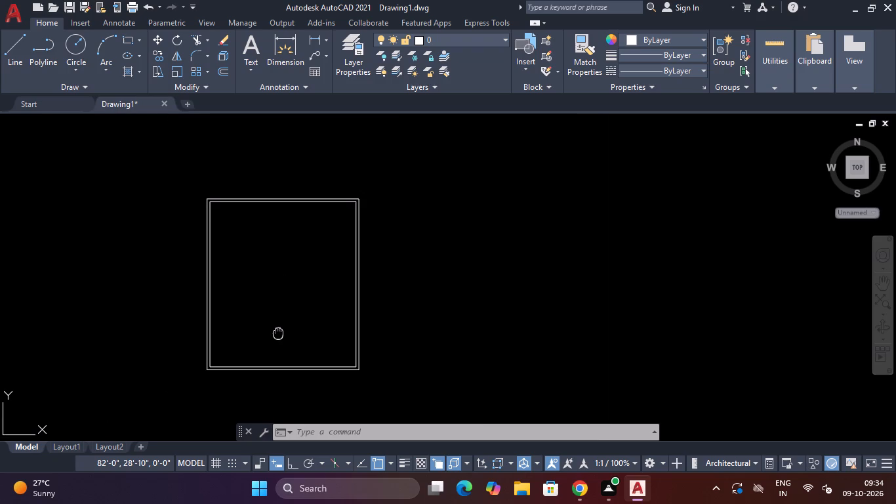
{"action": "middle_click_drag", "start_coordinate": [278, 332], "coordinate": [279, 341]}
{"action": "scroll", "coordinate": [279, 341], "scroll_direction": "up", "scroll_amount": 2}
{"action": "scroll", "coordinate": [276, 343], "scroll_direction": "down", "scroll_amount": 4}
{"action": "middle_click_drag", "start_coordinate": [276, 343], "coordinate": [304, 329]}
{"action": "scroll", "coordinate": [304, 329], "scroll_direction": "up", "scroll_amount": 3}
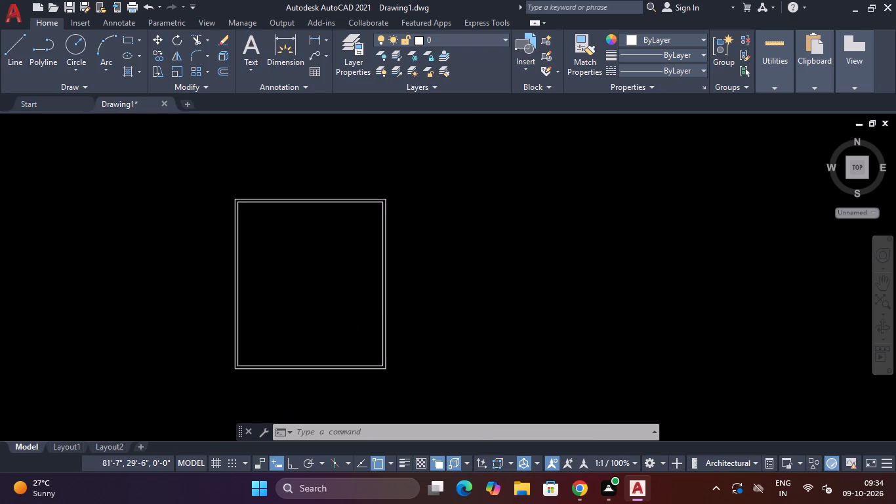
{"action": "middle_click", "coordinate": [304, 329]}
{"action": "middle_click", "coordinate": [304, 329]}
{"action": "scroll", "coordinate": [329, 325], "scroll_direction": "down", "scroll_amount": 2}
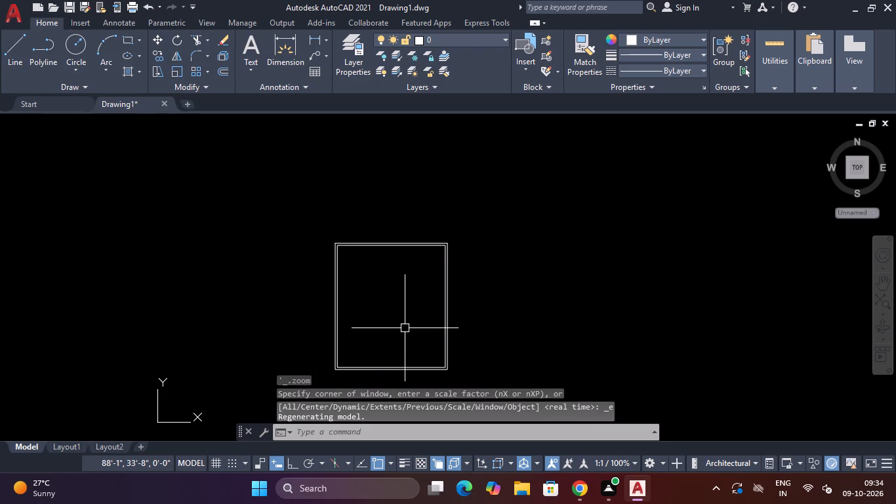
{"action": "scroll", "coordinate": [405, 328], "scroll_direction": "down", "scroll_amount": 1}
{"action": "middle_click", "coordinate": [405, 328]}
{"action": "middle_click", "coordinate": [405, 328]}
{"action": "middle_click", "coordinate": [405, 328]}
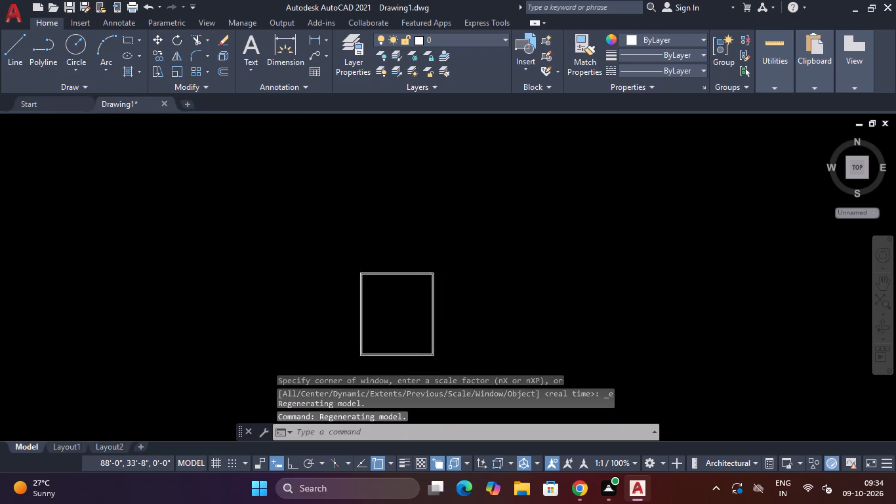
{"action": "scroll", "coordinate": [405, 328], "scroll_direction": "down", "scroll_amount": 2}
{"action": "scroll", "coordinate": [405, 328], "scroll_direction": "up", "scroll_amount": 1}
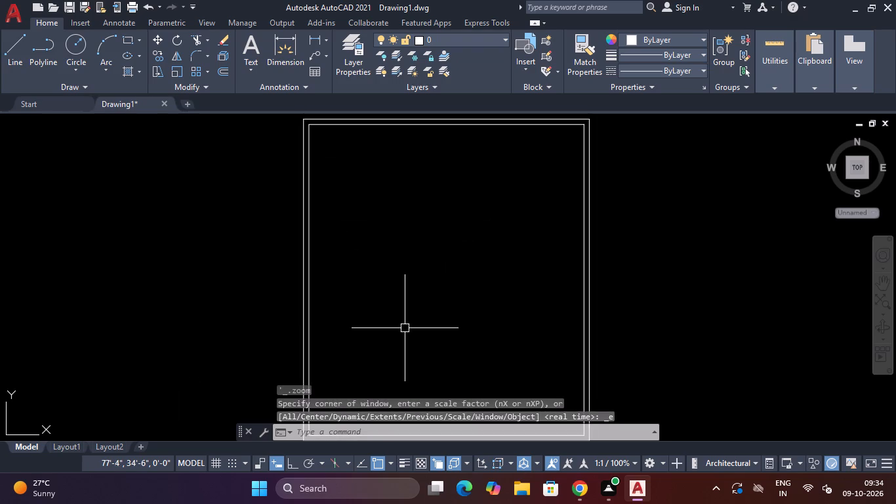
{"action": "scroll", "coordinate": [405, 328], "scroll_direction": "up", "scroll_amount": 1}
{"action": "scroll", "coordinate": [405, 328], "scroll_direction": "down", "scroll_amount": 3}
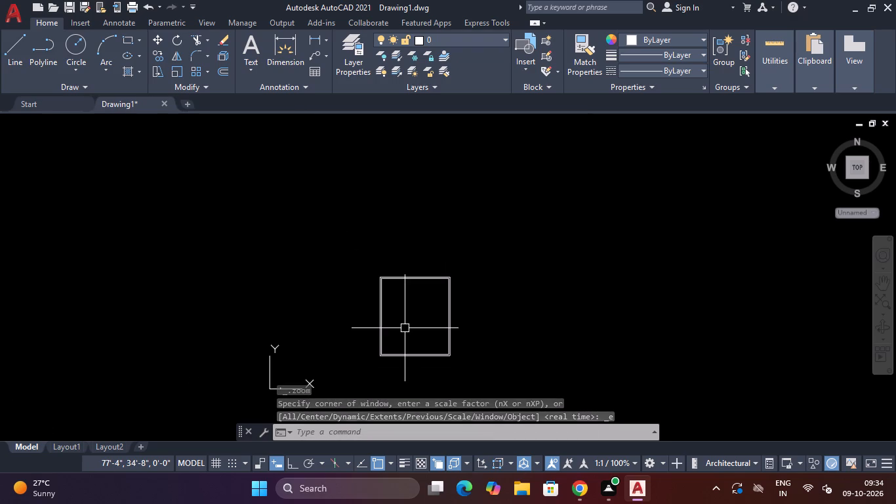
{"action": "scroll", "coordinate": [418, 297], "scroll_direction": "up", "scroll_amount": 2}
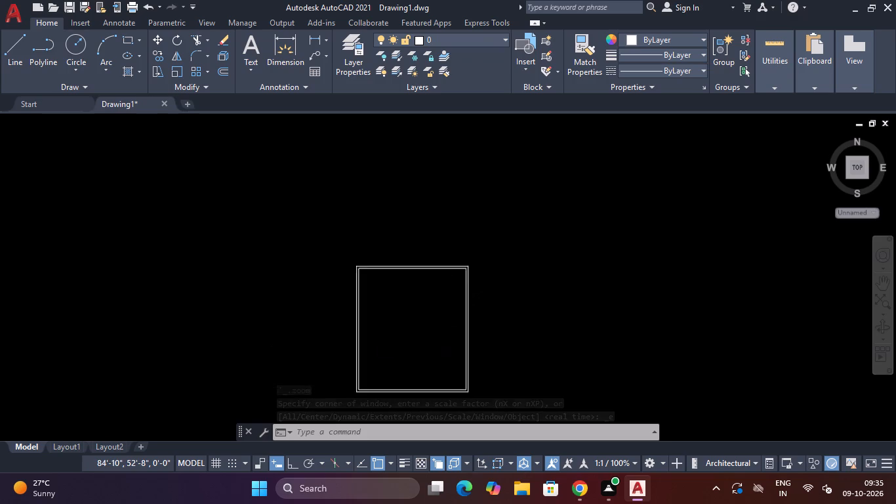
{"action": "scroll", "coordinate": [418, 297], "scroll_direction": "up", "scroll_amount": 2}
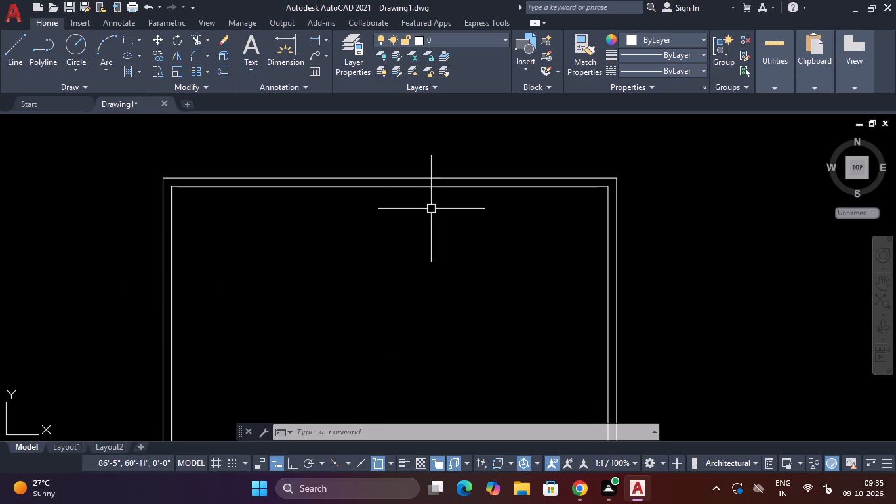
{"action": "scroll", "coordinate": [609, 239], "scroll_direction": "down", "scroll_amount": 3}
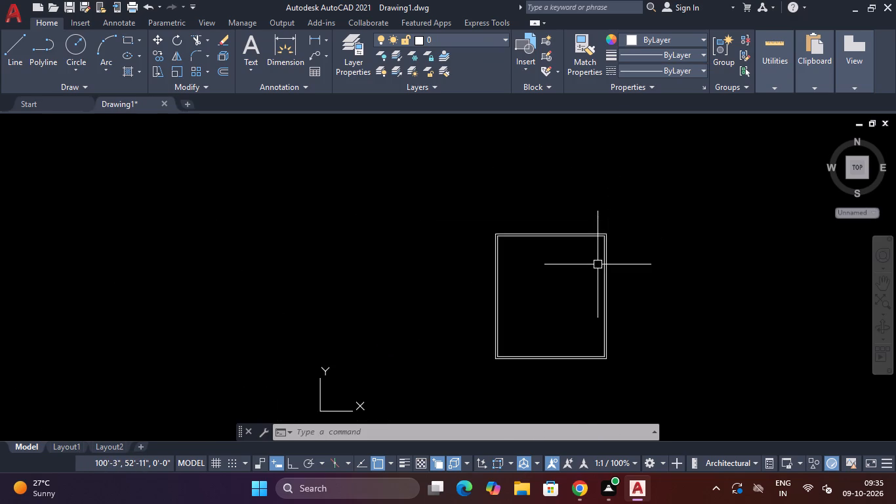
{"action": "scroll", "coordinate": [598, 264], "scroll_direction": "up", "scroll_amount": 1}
Measure the widths and heights of the inner and outer rectangles with the Quick measure tool.
{"action": "left_click", "coordinate": [768, 49]}
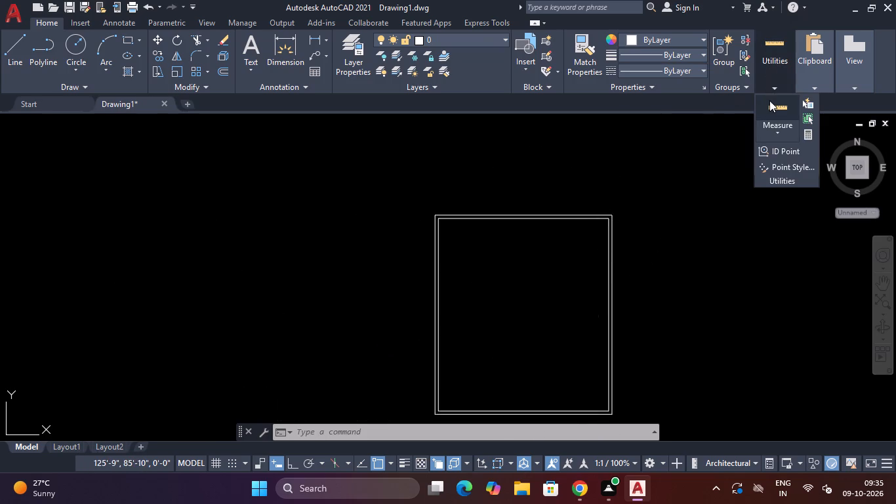
{"action": "left_click", "coordinate": [769, 102]}
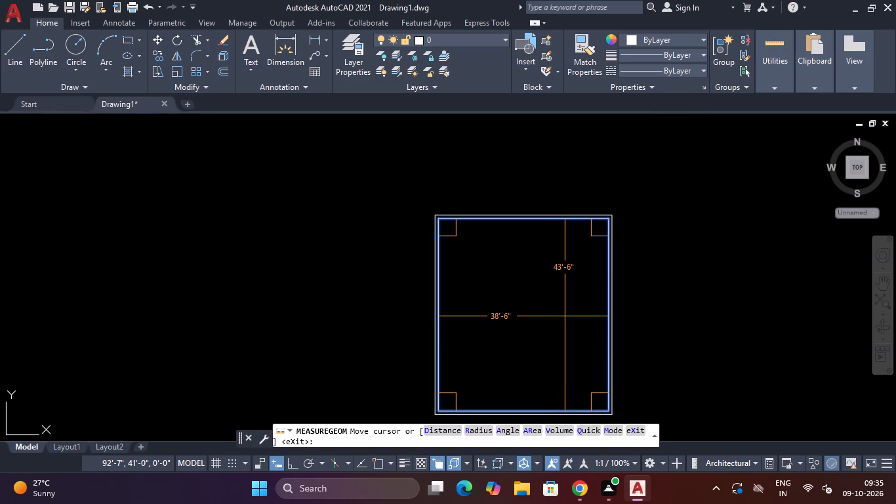
{"action": "scroll", "coordinate": [565, 316], "scroll_direction": "up", "scroll_amount": 1}
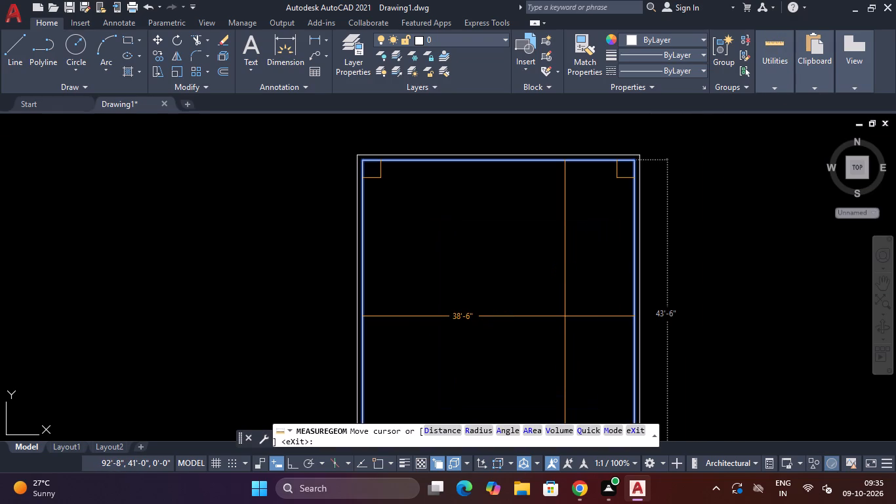
{"action": "scroll", "coordinate": [565, 316], "scroll_direction": "up", "scroll_amount": 3}
{"action": "scroll", "coordinate": [565, 316], "scroll_direction": "down", "scroll_amount": 4}
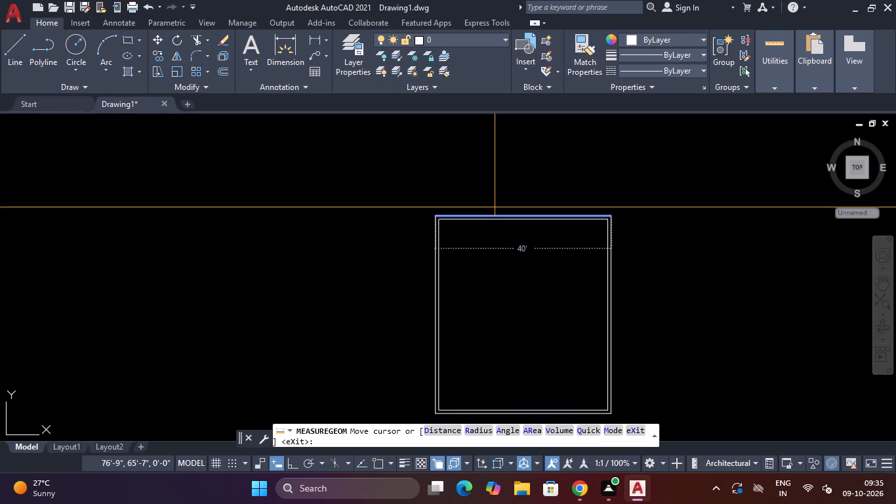
{"action": "scroll", "coordinate": [500, 196], "scroll_direction": "down", "scroll_amount": 5}
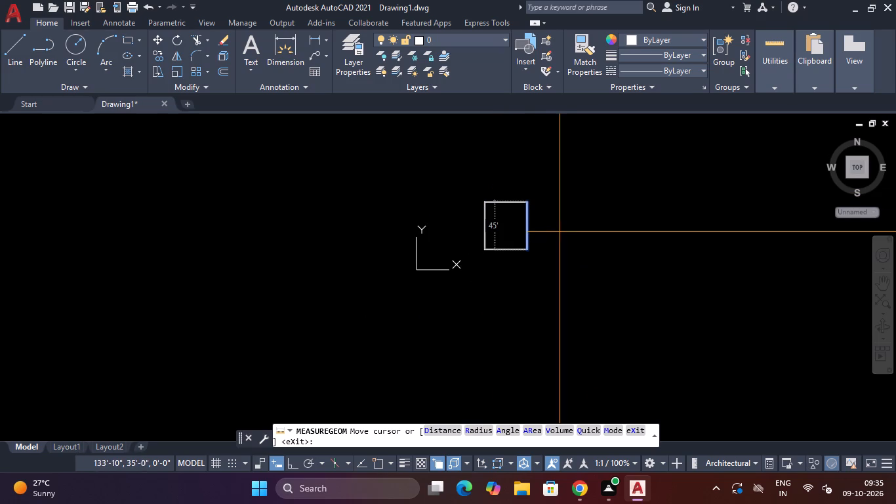
{"action": "key", "text": "Escape"}
{"action": "key", "text": "Escape"}
{"action": "key", "text": "Escape"}
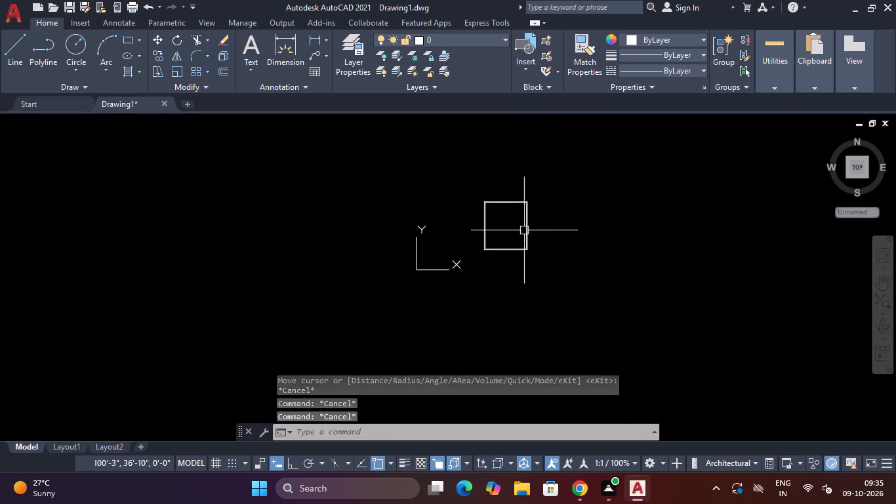
{"action": "key", "text": "Escape"}
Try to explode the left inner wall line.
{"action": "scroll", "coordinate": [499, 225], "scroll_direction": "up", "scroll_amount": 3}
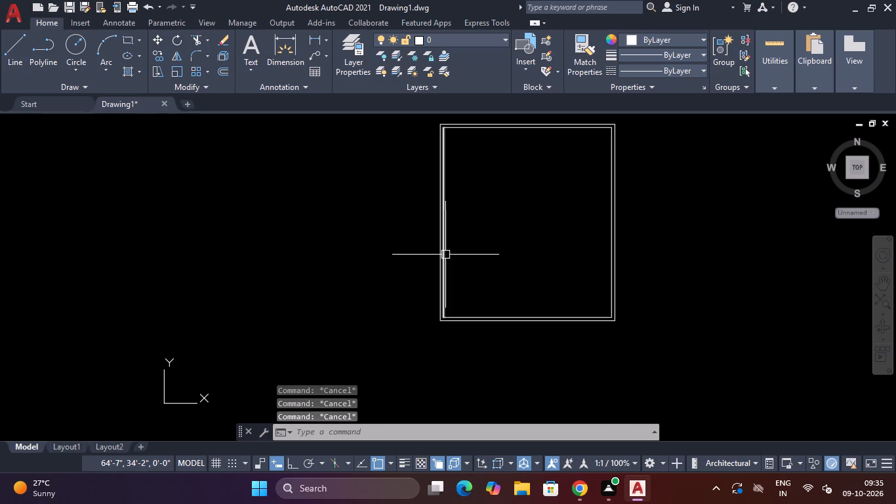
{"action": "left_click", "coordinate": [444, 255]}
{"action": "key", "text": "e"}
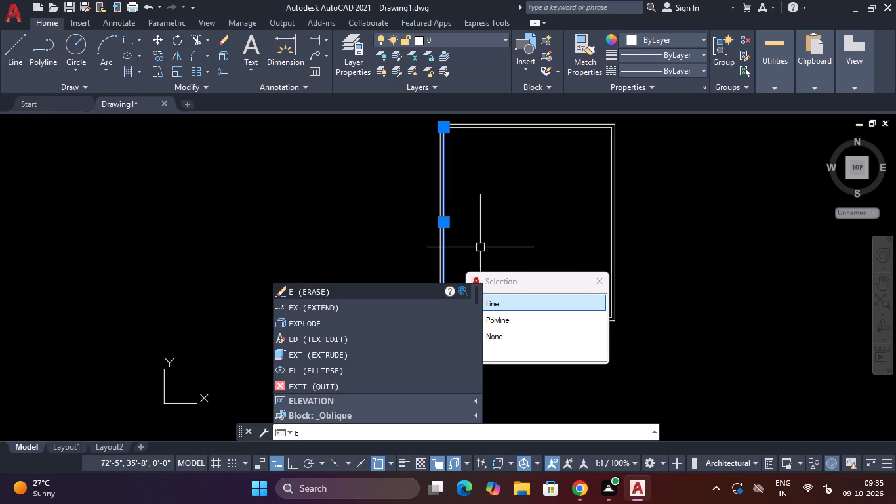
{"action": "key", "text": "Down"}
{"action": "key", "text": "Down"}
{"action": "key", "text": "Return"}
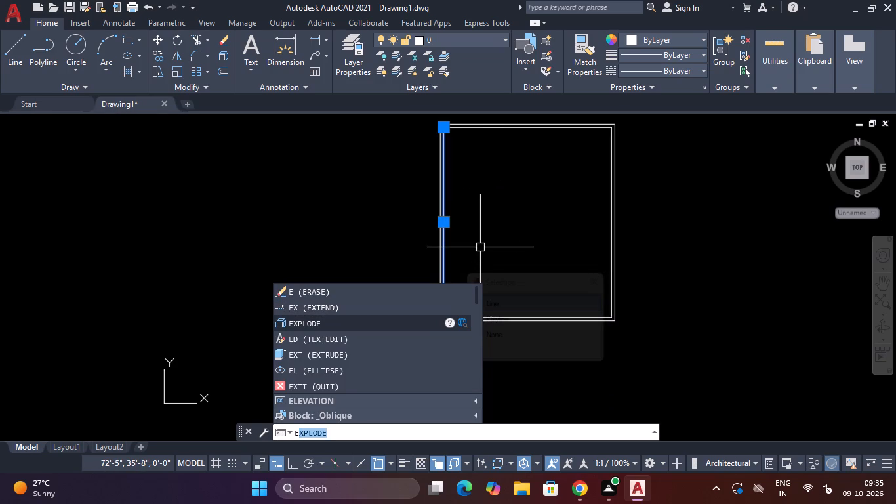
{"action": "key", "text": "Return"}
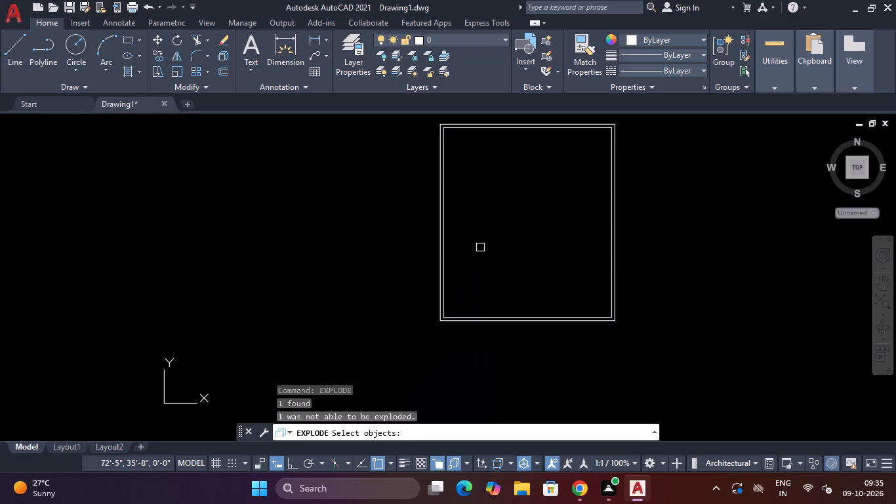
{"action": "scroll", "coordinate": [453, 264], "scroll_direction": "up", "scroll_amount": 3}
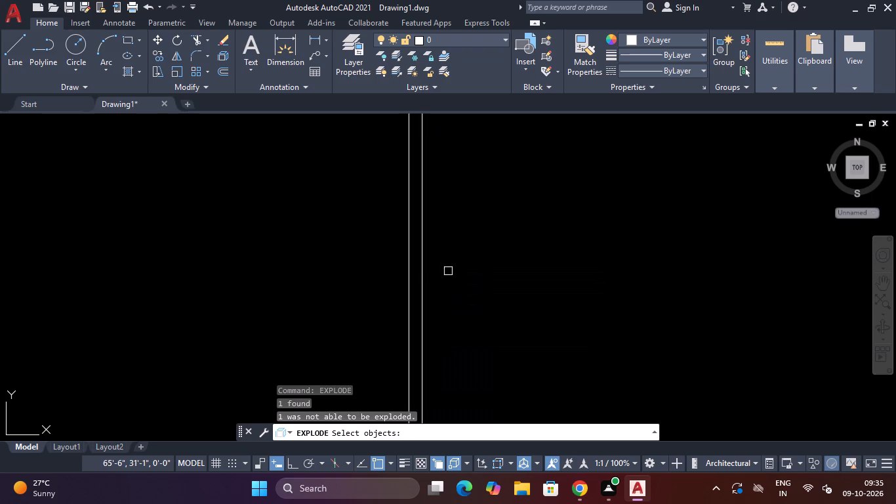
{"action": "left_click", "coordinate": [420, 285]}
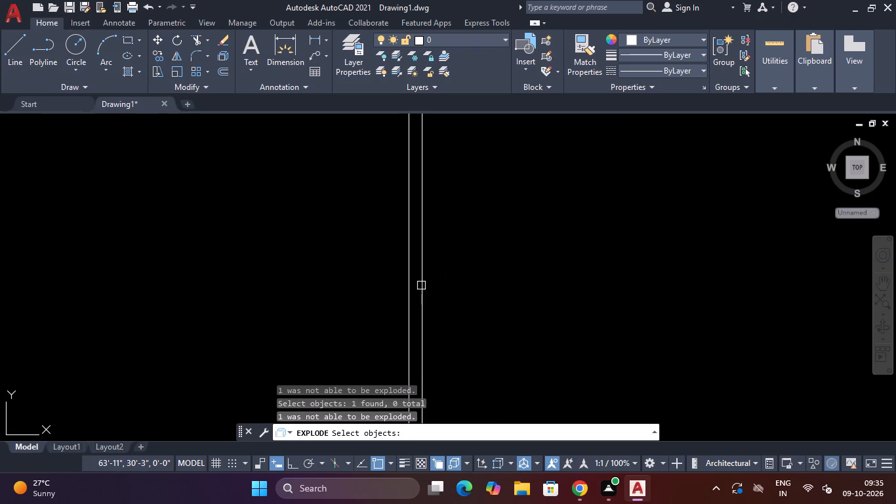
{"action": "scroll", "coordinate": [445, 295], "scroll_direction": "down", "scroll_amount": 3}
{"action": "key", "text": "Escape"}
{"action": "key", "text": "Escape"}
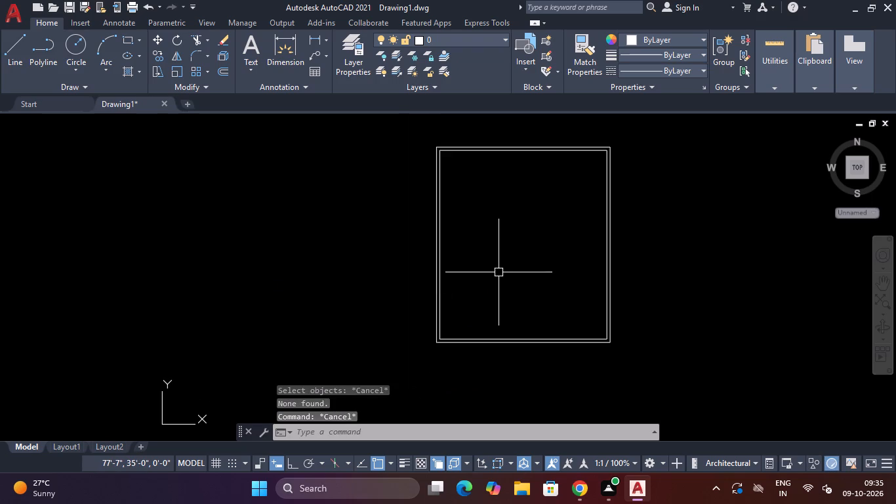
Offset the left inner wall line 12' to the right, into the floor plan.
{"action": "type", "text": "O"}
{"action": "key", "text": "space"}
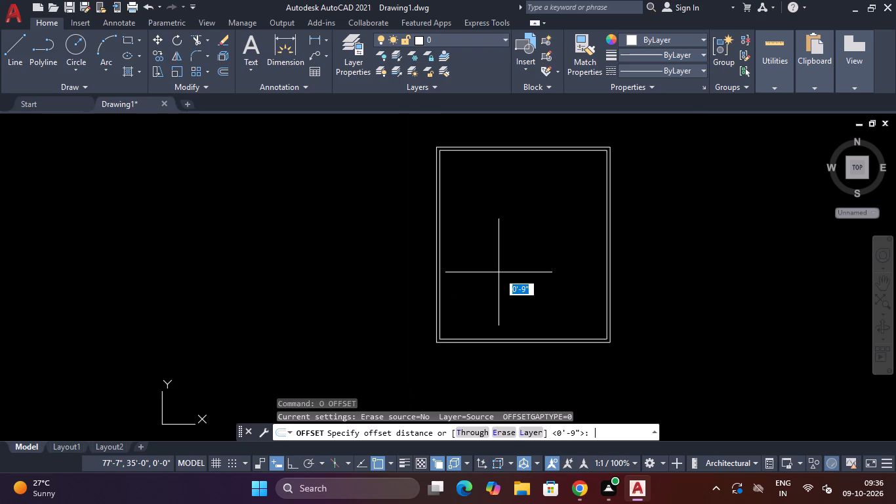
{"action": "type", "text": "12'"}
{"action": "key", "text": "Return"}
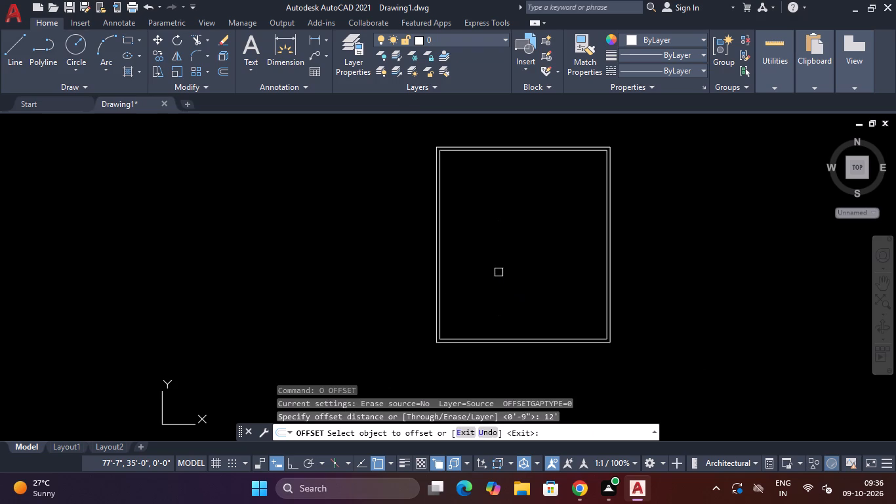
{"action": "left_click", "coordinate": [440, 245]}
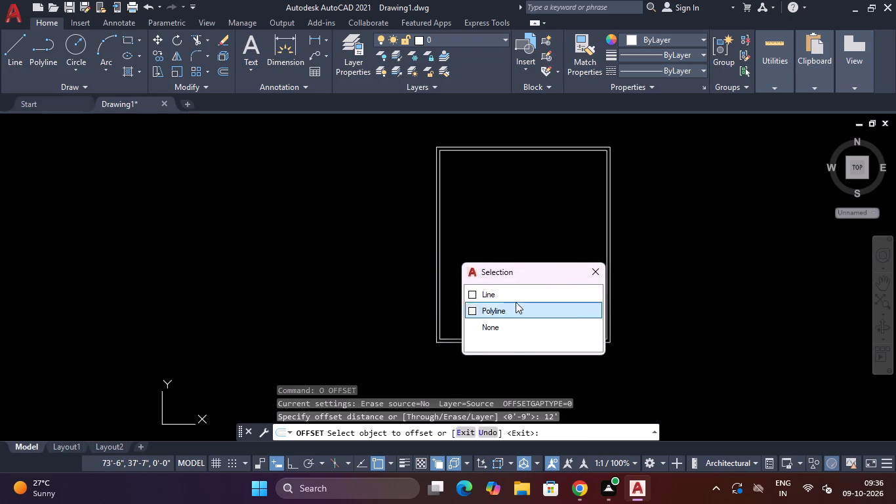
{"action": "left_click", "coordinate": [515, 293]}
{"action": "left_click", "coordinate": [514, 294]}
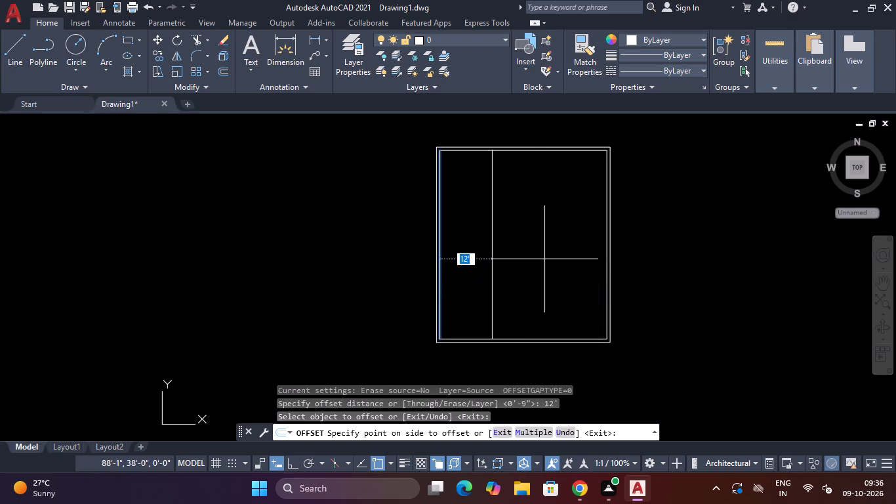
{"action": "left_click", "coordinate": [543, 259]}
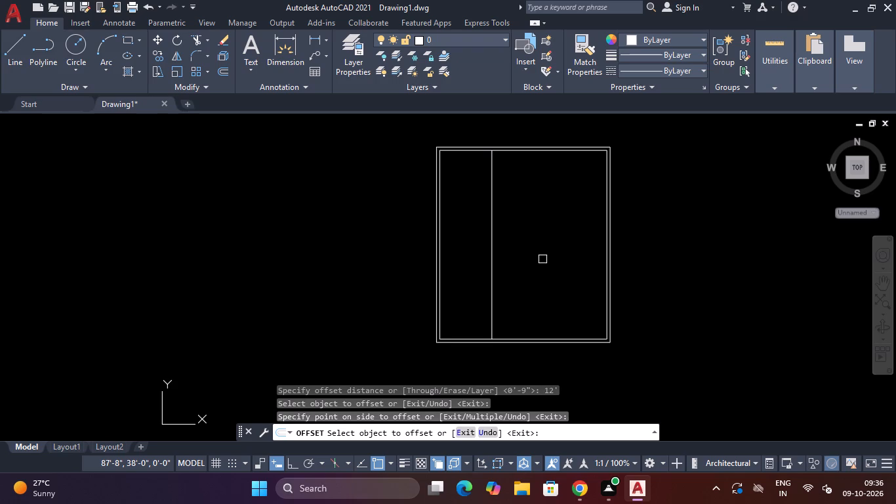
{"action": "key", "text": "Escape"}
{"action": "key", "text": "Escape"}
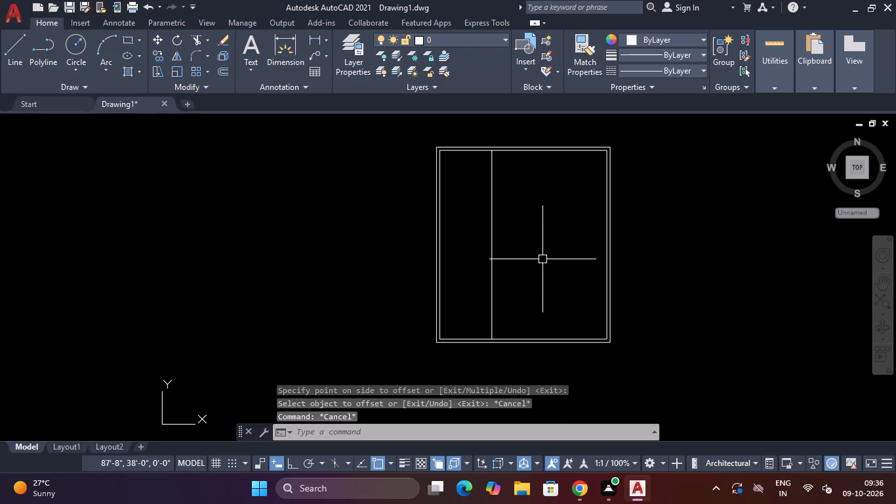
Offset the new vertical partition line 4" to the right to give the partition its thickness.
{"action": "type", "text": "O"}
{"action": "key", "text": "space"}
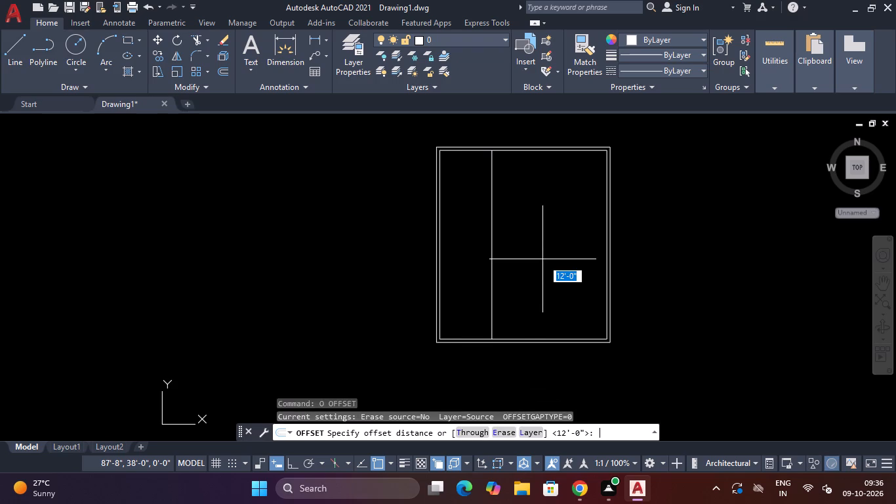
{"action": "type", "text": "4\""}
{"action": "key", "text": "Return"}
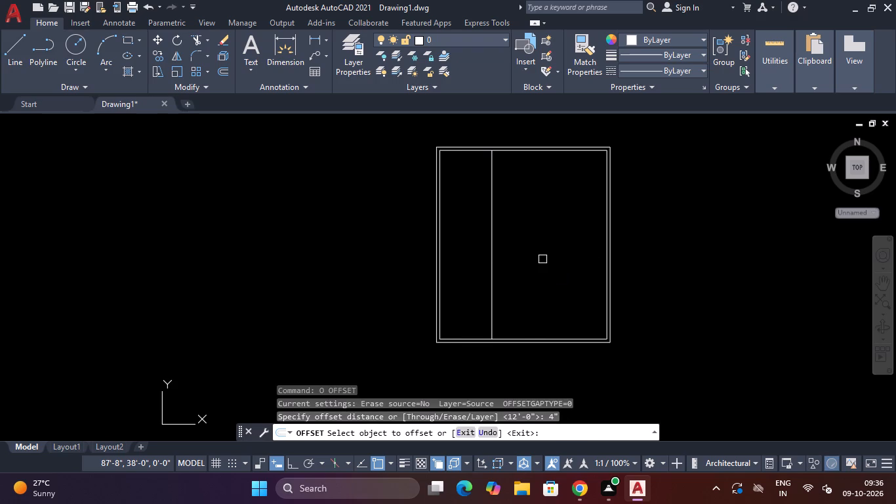
{"action": "left_click", "coordinate": [493, 281]}
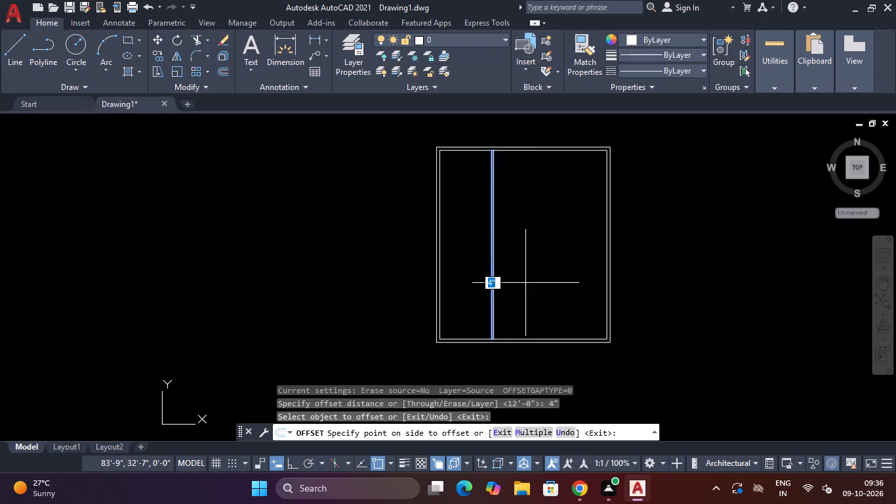
{"action": "left_click", "coordinate": [539, 283]}
{"action": "key", "text": "Escape"}
{"action": "key", "text": "Escape"}
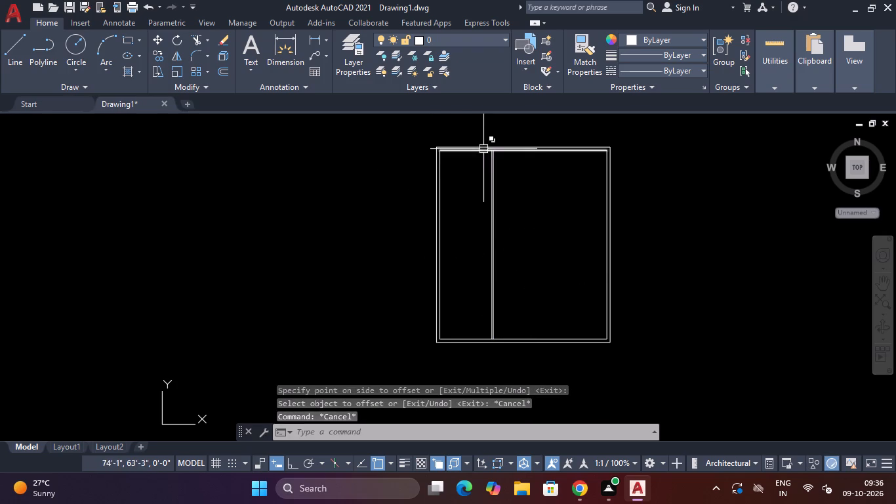
Trim the upper inner wall line between the two vertical partition lines.
{"action": "scroll", "coordinate": [582, 166], "scroll_direction": "up", "scroll_amount": 5}
{"action": "scroll", "coordinate": [351, 183], "scroll_direction": "down", "scroll_amount": 4}
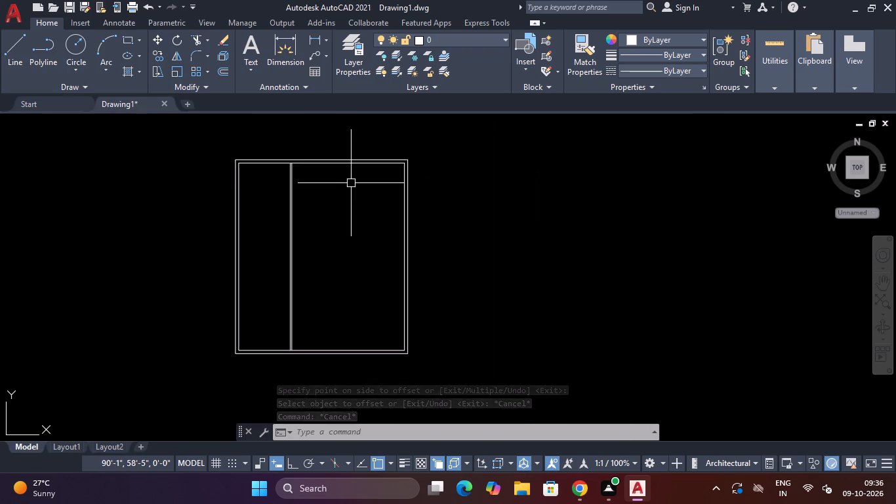
{"action": "scroll", "coordinate": [275, 136], "scroll_direction": "up", "scroll_amount": 2}
{"action": "scroll", "coordinate": [328, 203], "scroll_direction": "up", "scroll_amount": 2}
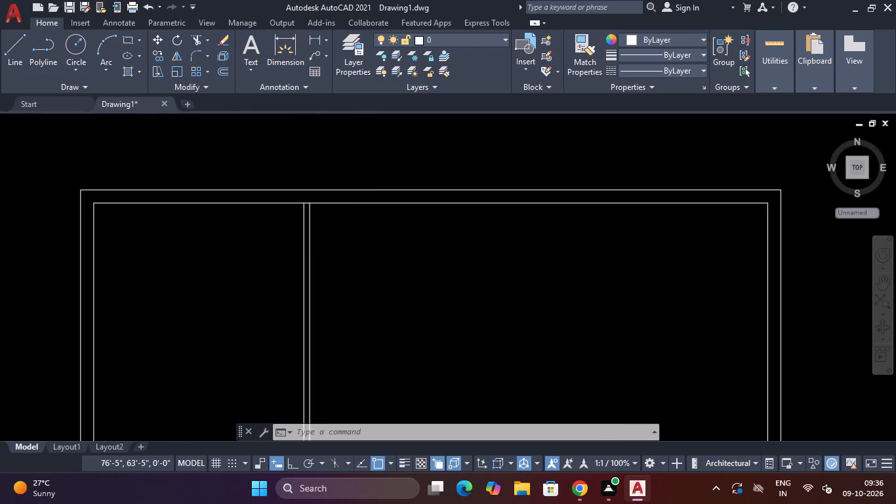
{"action": "scroll", "coordinate": [311, 197], "scroll_direction": "up", "scroll_amount": 1}
{"action": "key", "text": "t"}
{"action": "type", "text": "R"}
{"action": "key", "text": "space"}
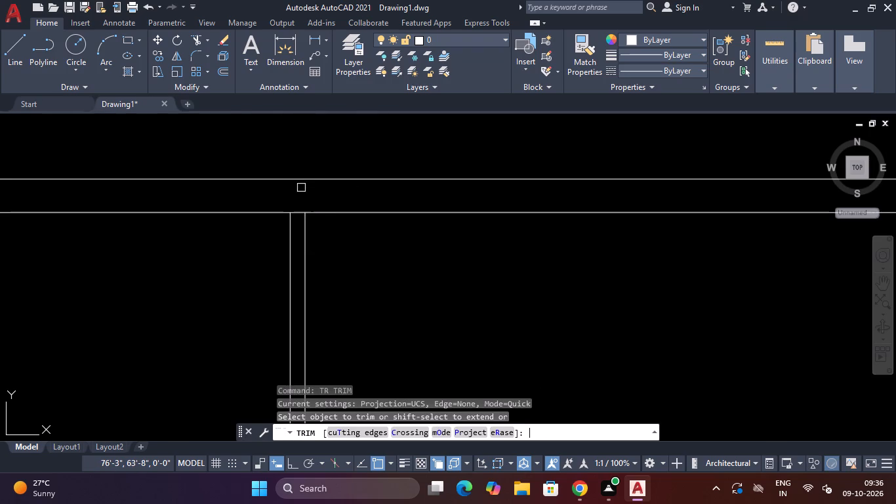
{"action": "left_click", "coordinate": [300, 209]}
Trim the lower inner wall line between the two vertical partition lines.
{"action": "scroll", "coordinate": [300, 211], "scroll_direction": "down", "scroll_amount": 5}
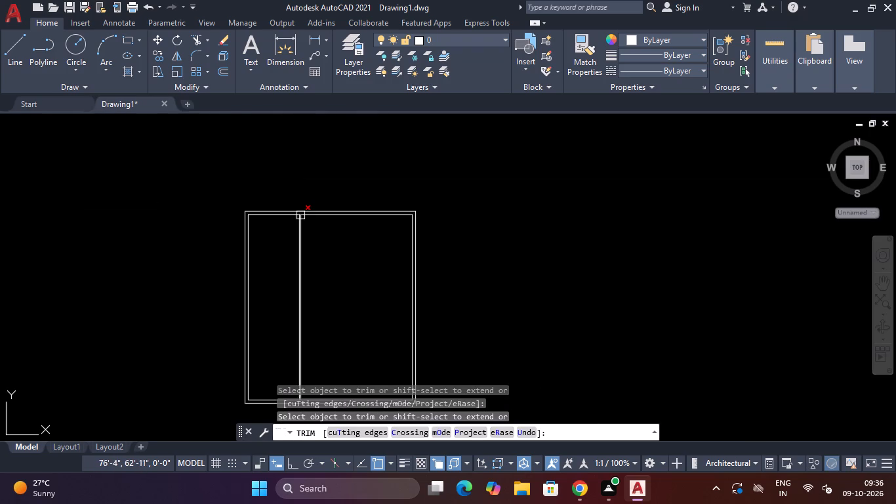
{"action": "scroll", "coordinate": [300, 216], "scroll_direction": "down", "scroll_amount": 3}
{"action": "scroll", "coordinate": [304, 274], "scroll_direction": "up", "scroll_amount": 4}
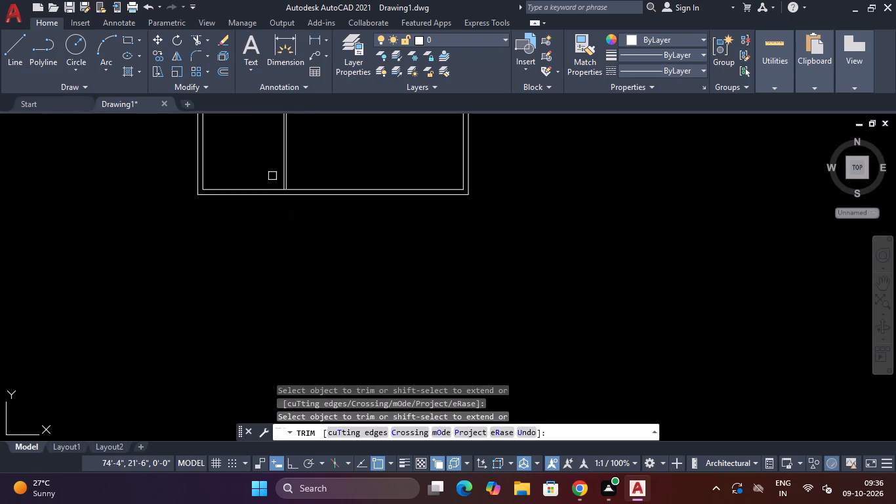
{"action": "scroll", "coordinate": [283, 181], "scroll_direction": "up", "scroll_amount": 5}
{"action": "scroll", "coordinate": [305, 257], "scroll_direction": "up", "scroll_amount": 2}
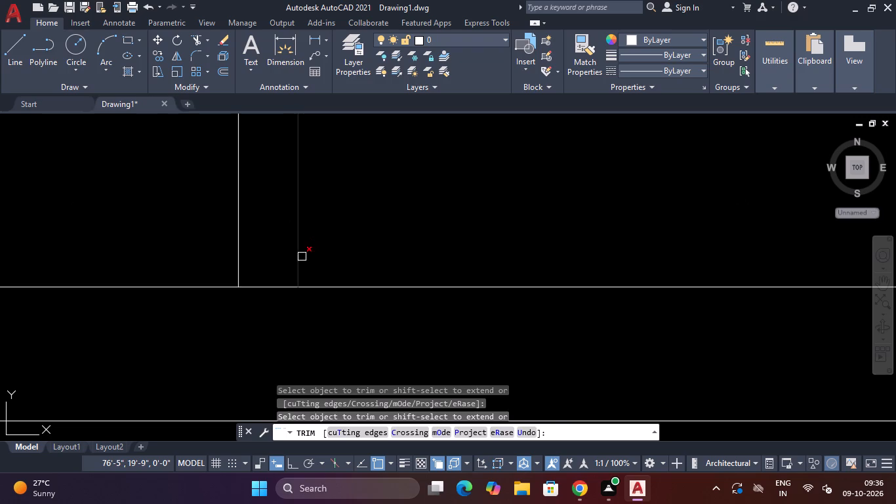
{"action": "left_click", "coordinate": [275, 287]}
{"action": "scroll", "coordinate": [275, 287], "scroll_direction": "down", "scroll_amount": 5}
{"action": "scroll", "coordinate": [251, 189], "scroll_direction": "down", "scroll_amount": 4}
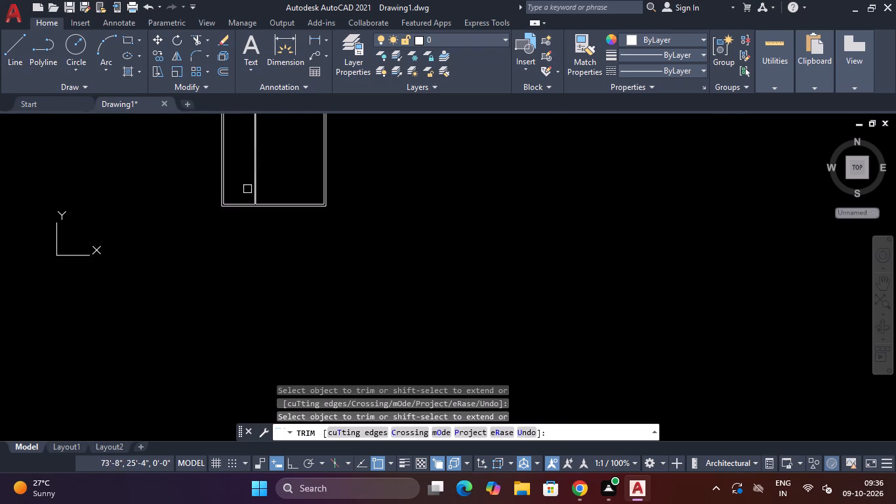
{"action": "scroll", "coordinate": [244, 177], "scroll_direction": "down", "scroll_amount": 3}
{"action": "scroll", "coordinate": [240, 152], "scroll_direction": "up", "scroll_amount": 3}
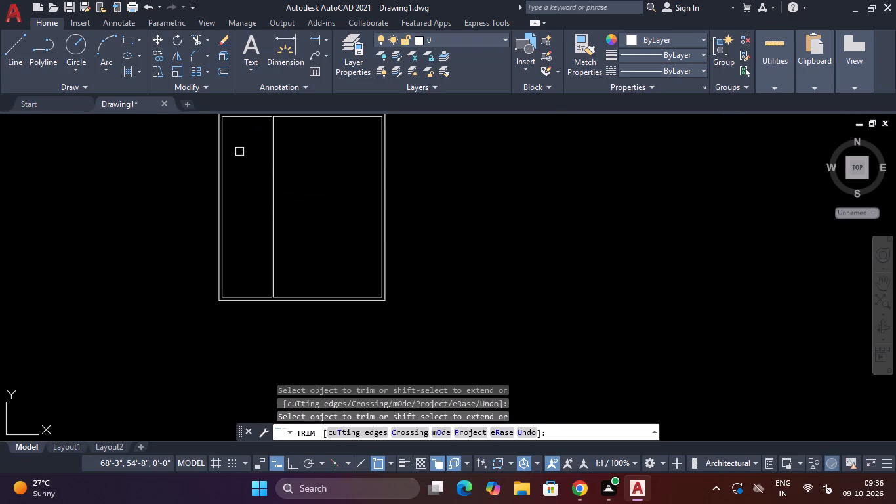
{"action": "scroll", "coordinate": [239, 152], "scroll_direction": "down", "scroll_amount": 2}
{"action": "scroll", "coordinate": [247, 136], "scroll_direction": "up", "scroll_amount": 3}
{"action": "scroll", "coordinate": [247, 136], "scroll_direction": "down", "scroll_amount": 2}
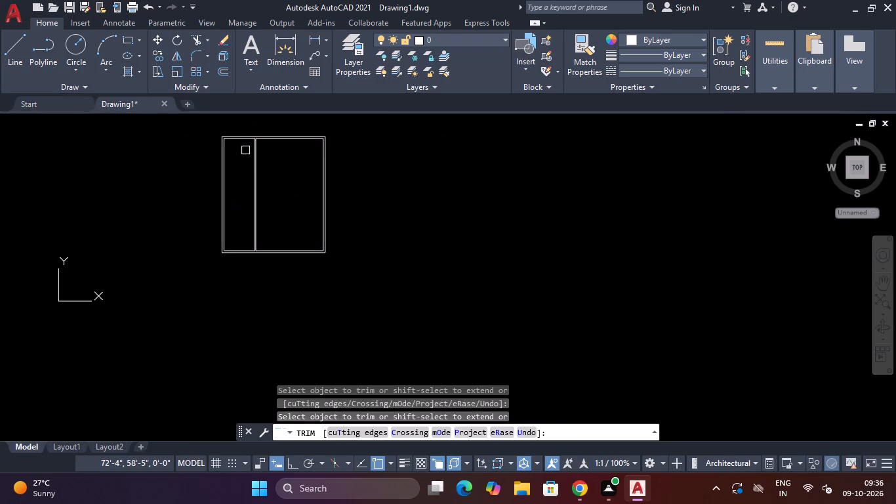
{"action": "key", "text": "Escape"}
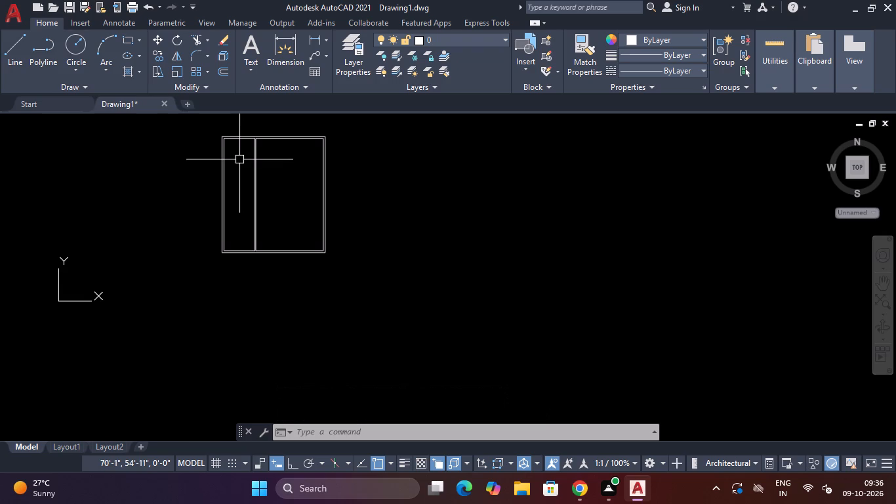
Offset the bottom inner wall line of the narrow left section 15' upward.
{"action": "type", "text": "O"}
{"action": "key", "text": "space"}
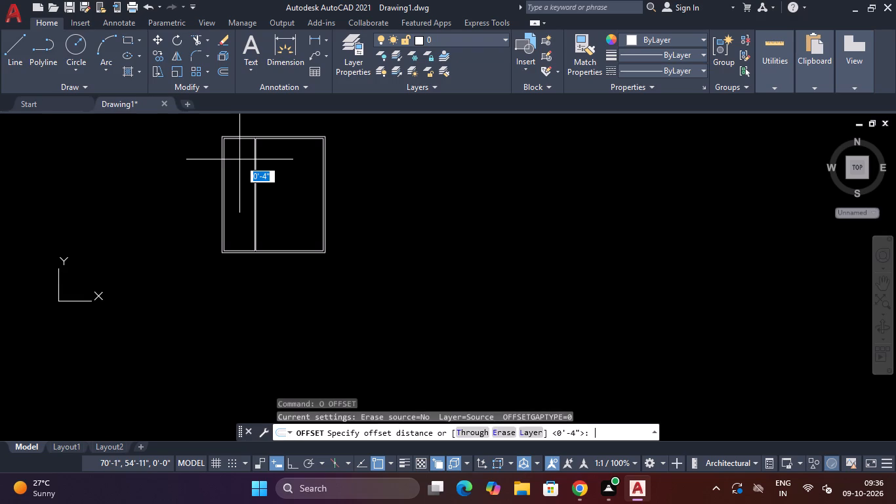
{"action": "type", "text": "15"}
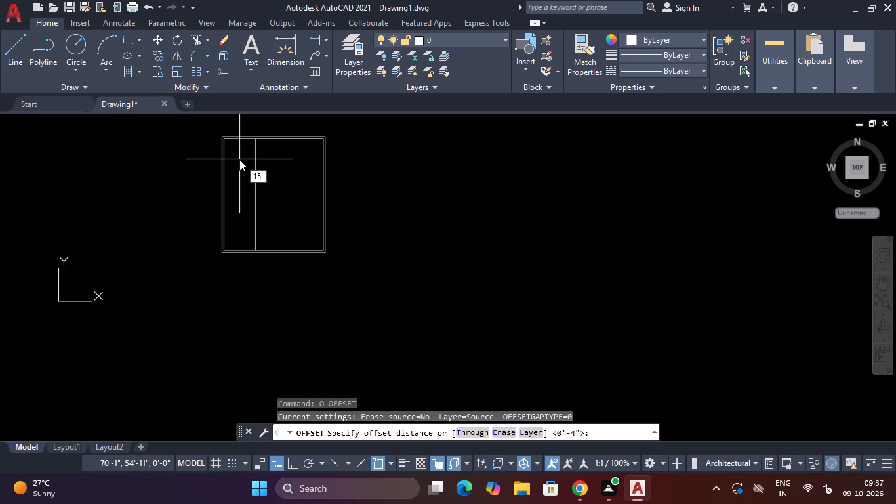
{"action": "key", "text": "apostrophe"}
{"action": "key", "text": "Return"}
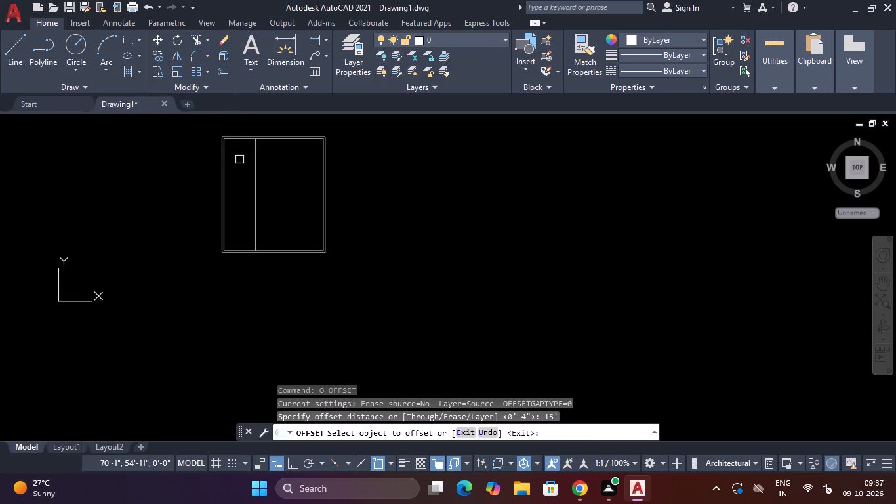
{"action": "scroll", "coordinate": [239, 254], "scroll_direction": "up", "scroll_amount": 3}
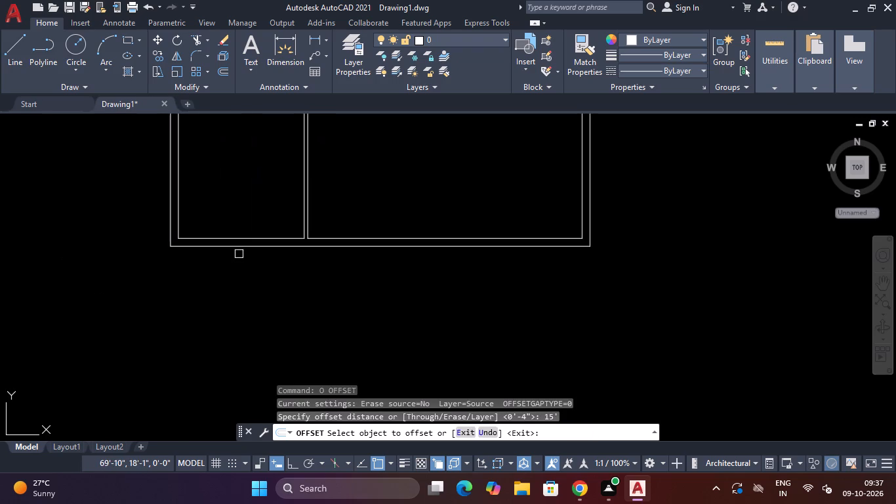
{"action": "left_click", "coordinate": [246, 237]}
{"action": "left_click", "coordinate": [253, 177]}
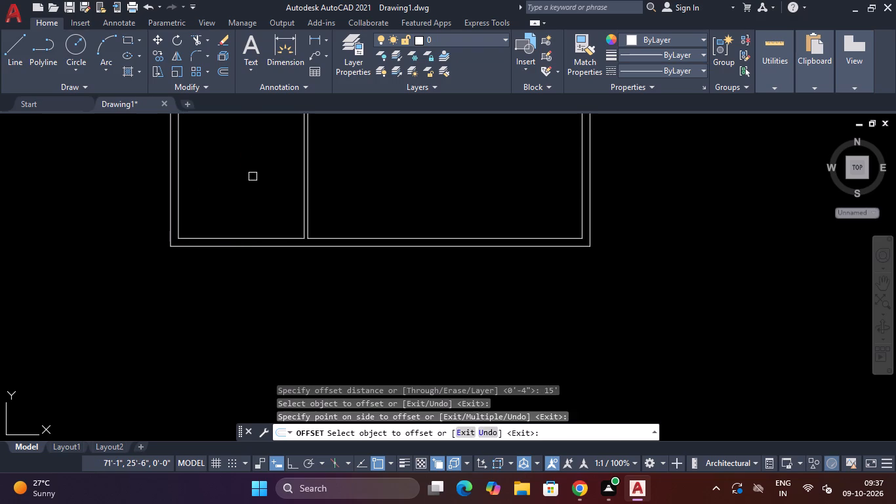
{"action": "scroll", "coordinate": [253, 177], "scroll_direction": "down", "scroll_amount": 4}
{"action": "scroll", "coordinate": [249, 152], "scroll_direction": "up", "scroll_amount": 3}
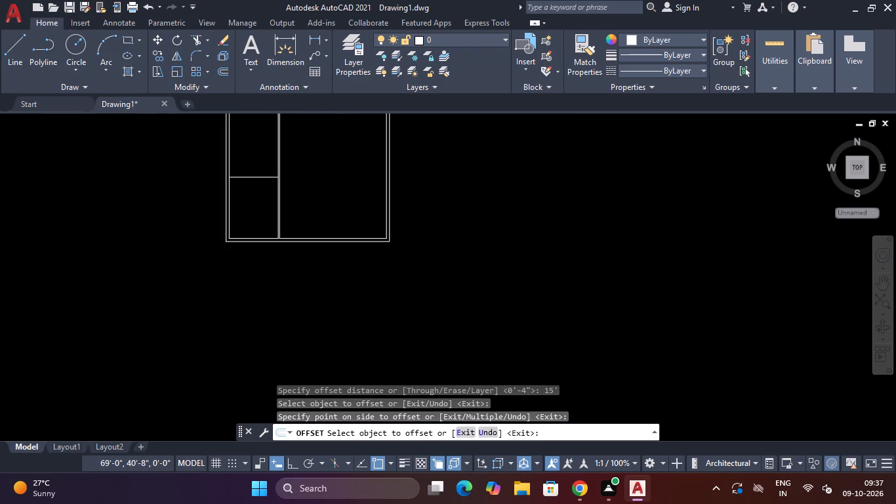
{"action": "key", "text": "Escape"}
Offset the horizontal partition line in the narrow left section 4" upward to give the partition its thickness.
{"action": "type", "text": "O"}
{"action": "key", "text": "space"}
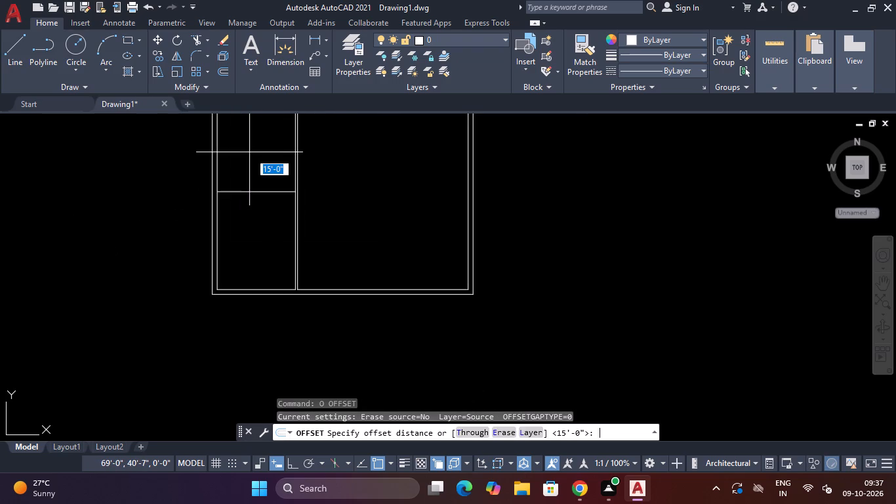
{"action": "key", "text": "4"}
{"action": "key", "text": "shift+quotedbl"}
{"action": "key", "text": "Return"}
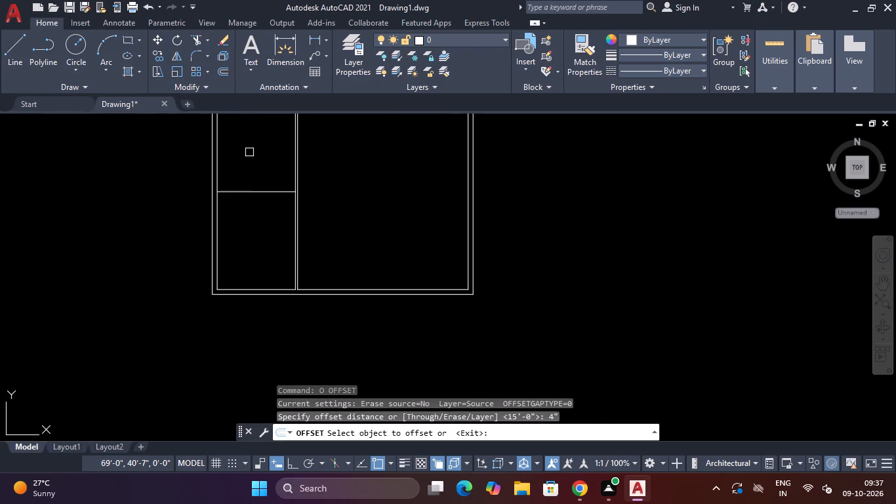
{"action": "left_click", "coordinate": [255, 195]}
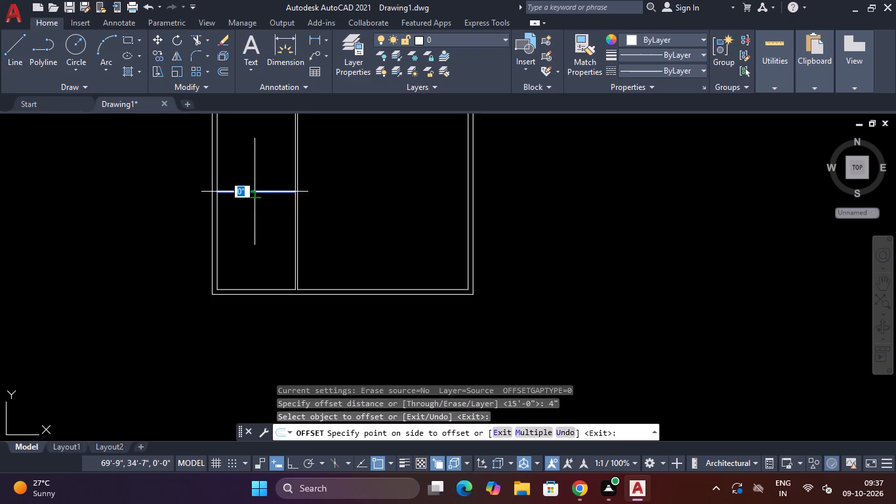
{"action": "left_click", "coordinate": [255, 158]}
{"action": "key", "text": "Escape"}
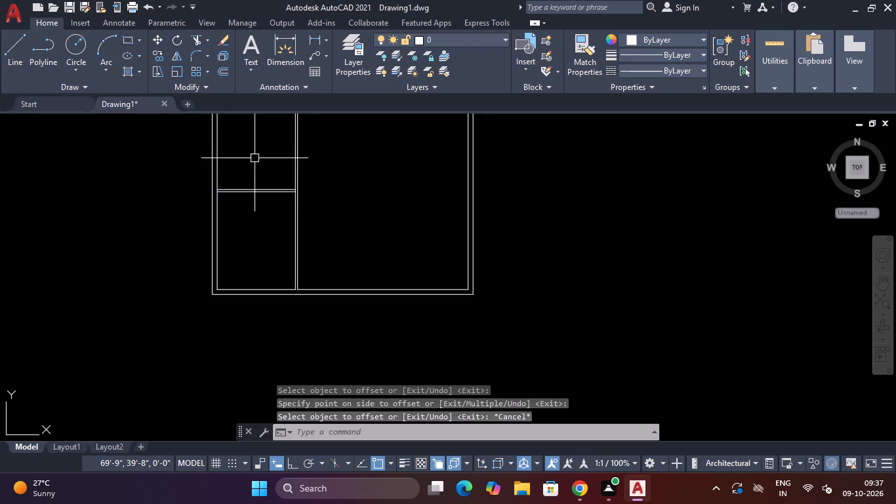
Offset the upper line of the horizontal partition in the narrow left section 11' upward.
{"action": "scroll", "coordinate": [255, 158], "scroll_direction": "down", "scroll_amount": 5}
{"action": "scroll", "coordinate": [256, 148], "scroll_direction": "up", "scroll_amount": 4}
{"action": "key", "text": "Escape"}
{"action": "key", "text": "Escape"}
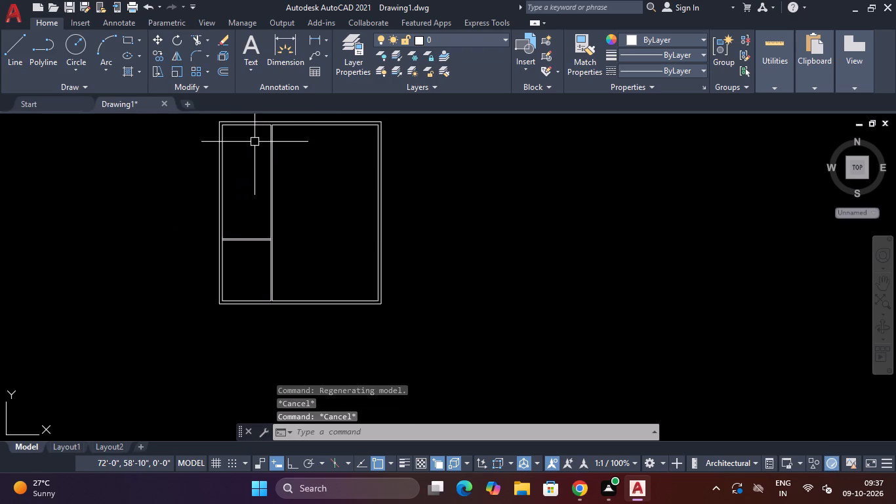
{"action": "type", "text": "O"}
{"action": "key", "text": "space"}
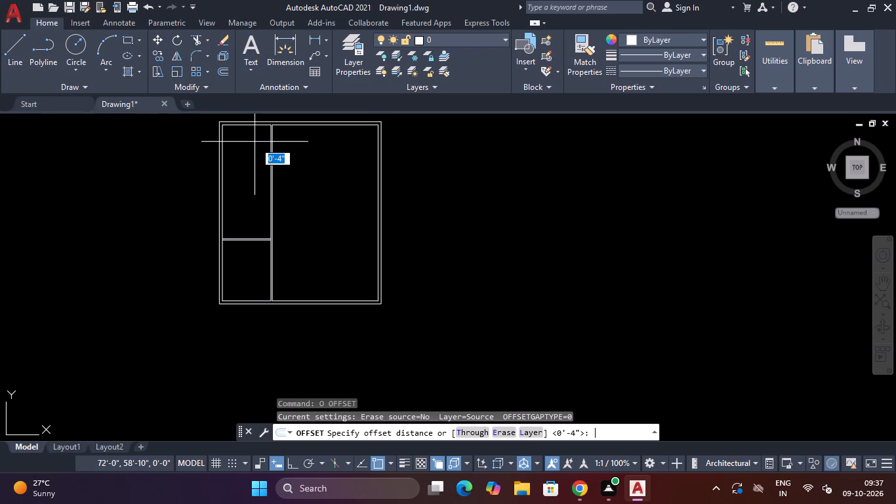
{"action": "type", "text": "11'"}
{"action": "key", "text": "Return"}
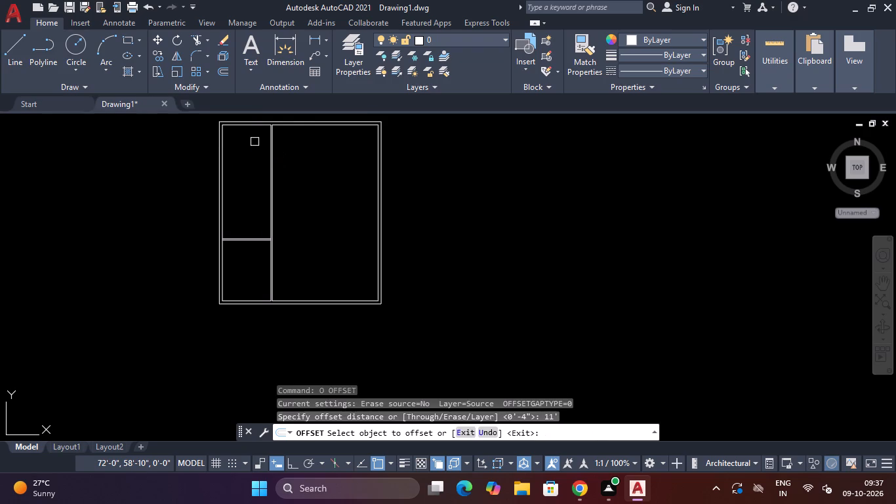
{"action": "scroll", "coordinate": [229, 243], "scroll_direction": "up", "scroll_amount": 3}
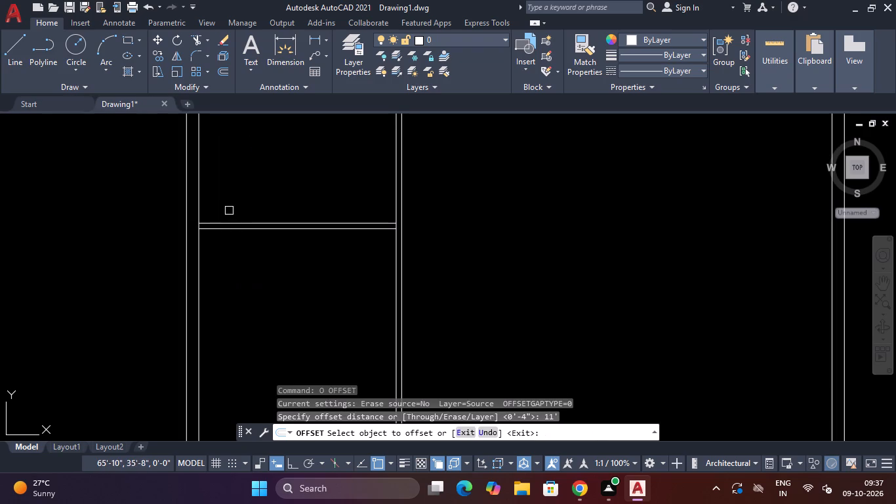
{"action": "left_click", "coordinate": [225, 222]}
{"action": "left_click", "coordinate": [245, 165]}
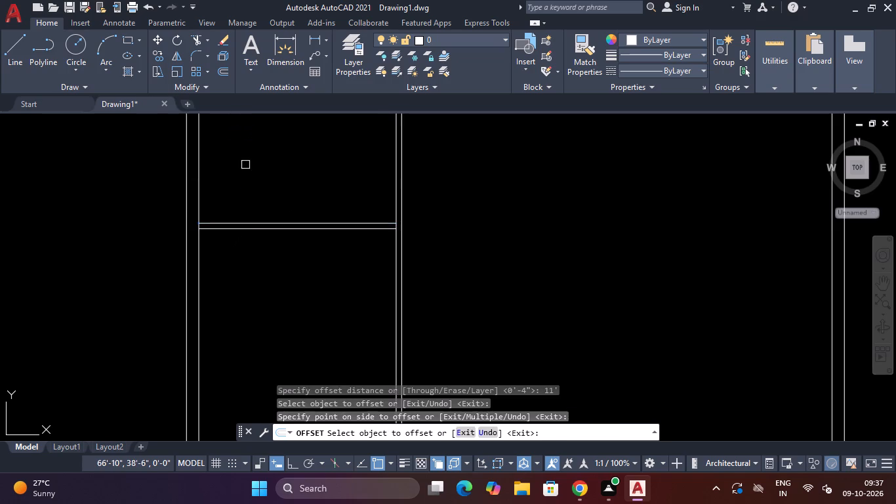
{"action": "scroll", "coordinate": [245, 165], "scroll_direction": "down", "scroll_amount": 7}
{"action": "scroll", "coordinate": [245, 150], "scroll_direction": "up", "scroll_amount": 5}
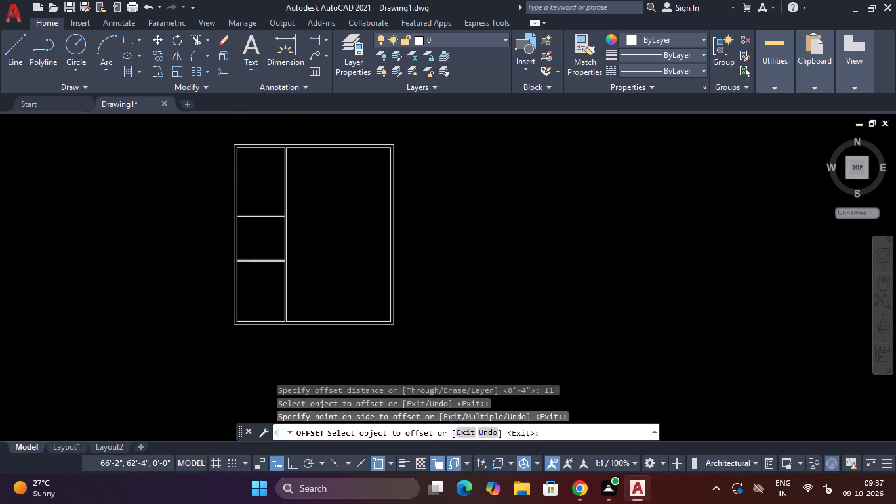
{"action": "key", "text": "Escape"}
Offset the new horizontal line above the 11' room 4" upward to form the second partition.
{"action": "type", "text": "O"}
{"action": "key", "text": "space"}
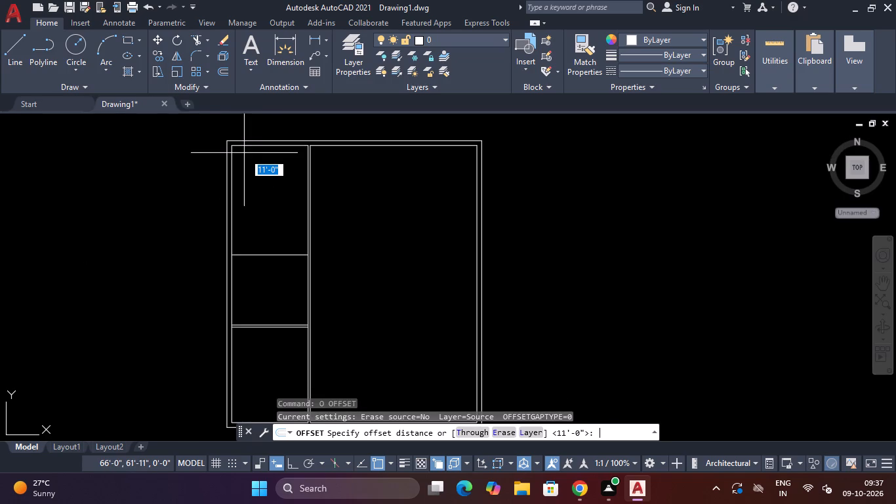
{"action": "key", "text": "4"}
{"action": "key", "text": "shift+quotedbl"}
{"action": "key", "text": "Return"}
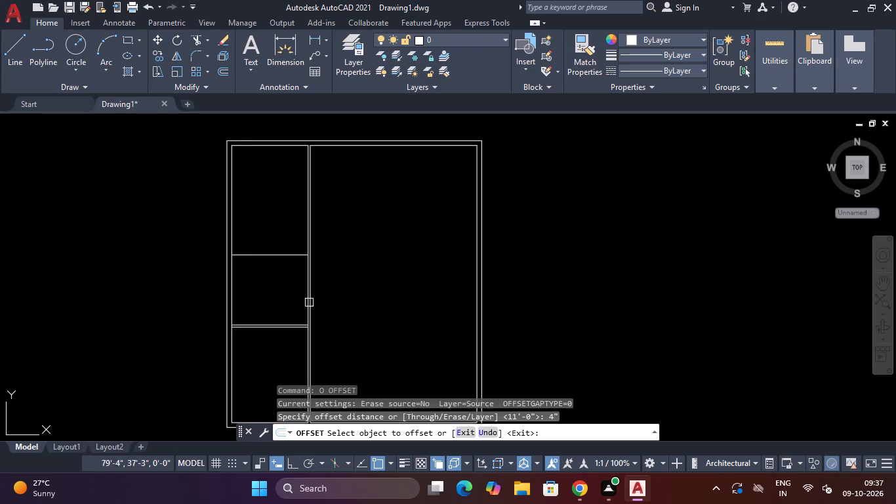
{"action": "left_click", "coordinate": [273, 252]}
{"action": "left_click", "coordinate": [272, 212]}
{"action": "key", "text": "Escape"}
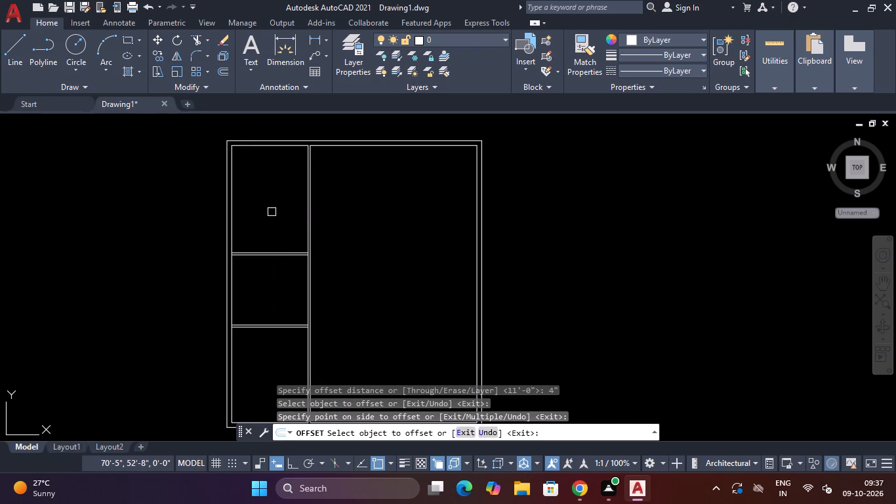
{"action": "key", "text": "Escape"}
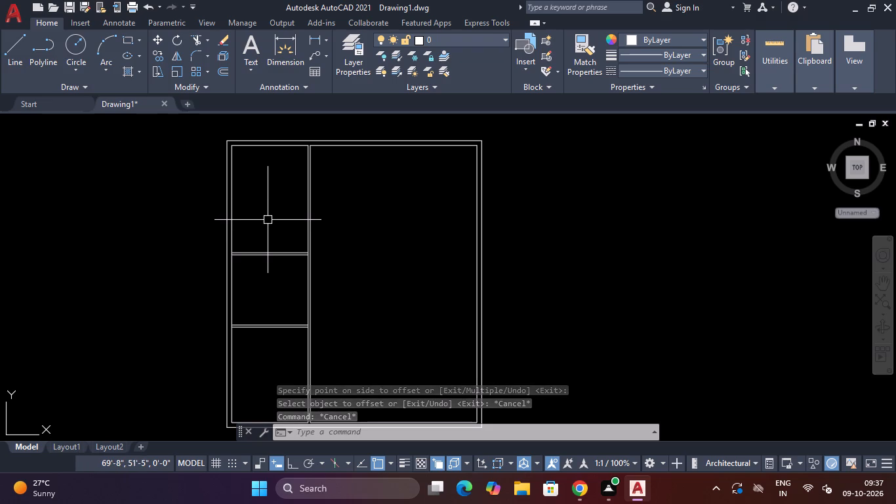
Offset the upper line of the second horizontal partition 5' upward within the narrow left section.
{"action": "type", "text": "O"}
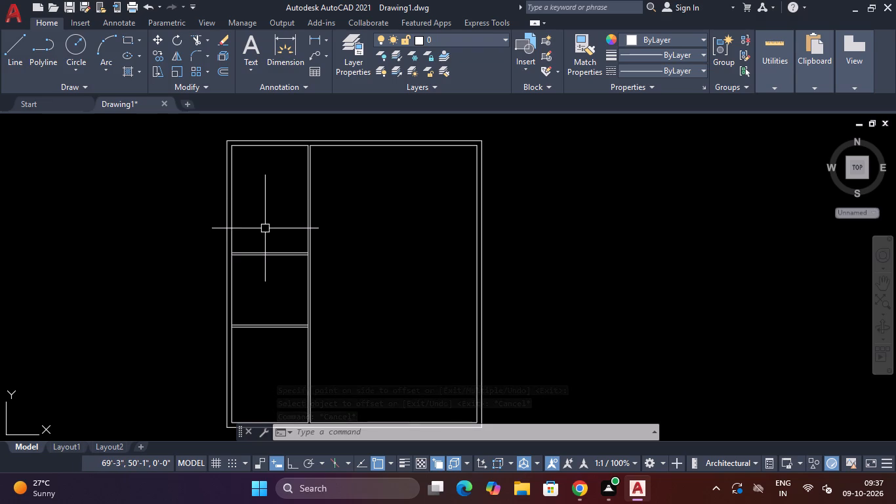
{"action": "key", "text": "space"}
{"action": "type", "text": "5'"}
{"action": "key", "text": "Return"}
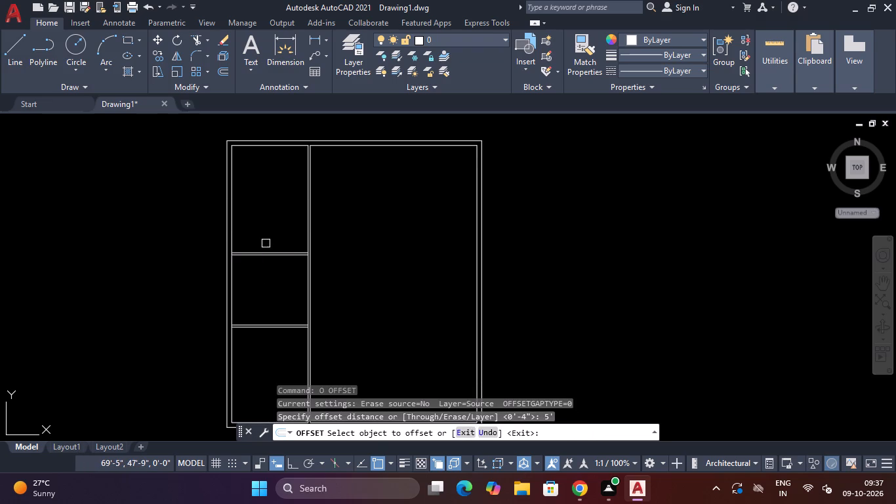
{"action": "scroll", "coordinate": [266, 243], "scroll_direction": "up", "scroll_amount": 2}
{"action": "left_click", "coordinate": [268, 266]}
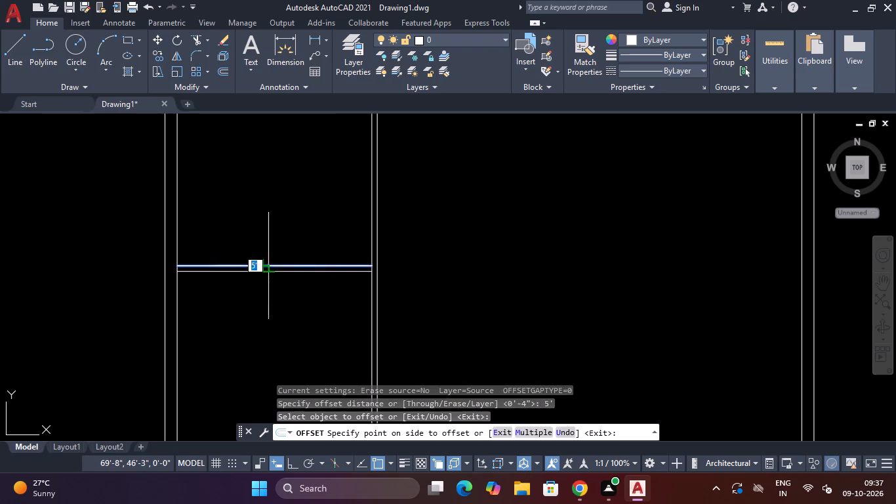
{"action": "left_click", "coordinate": [268, 182]}
{"action": "scroll", "coordinate": [268, 182], "scroll_direction": "down", "scroll_amount": 3}
{"action": "scroll", "coordinate": [280, 163], "scroll_direction": "up", "scroll_amount": 2}
{"action": "key", "text": "Escape"}
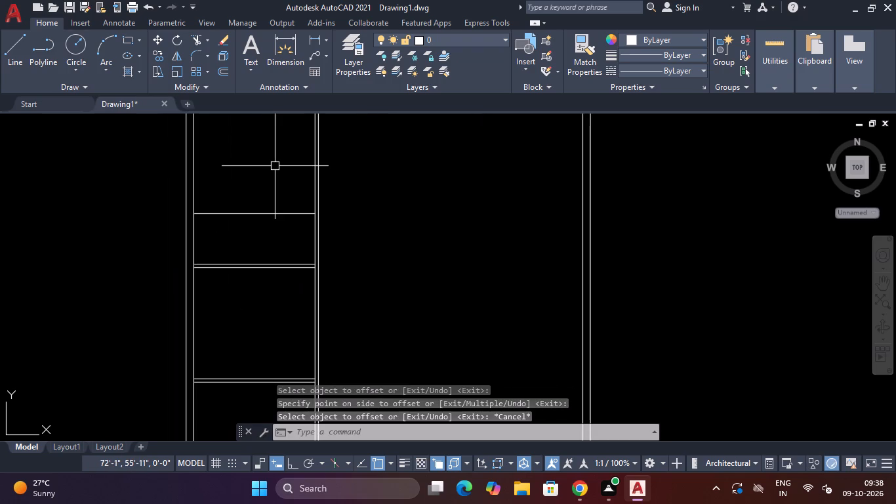
Offset the new horizontal line above the 5' space 4" upward to form the third partition.
{"action": "type", "text": "O"}
{"action": "key", "text": "space"}
{"action": "type", "text": "4\""}
{"action": "key", "text": "Return"}
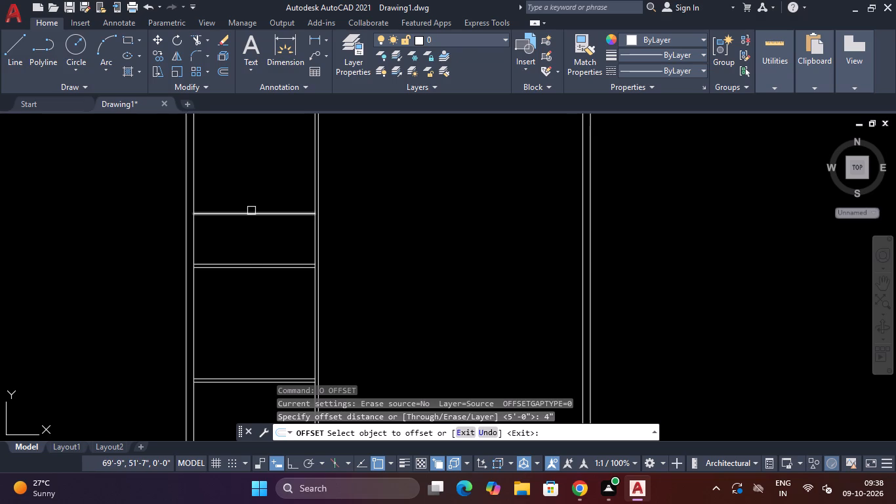
{"action": "left_click", "coordinate": [251, 211]}
{"action": "left_click", "coordinate": [255, 151]}
{"action": "scroll", "coordinate": [255, 151], "scroll_direction": "down", "scroll_amount": 4}
{"action": "scroll", "coordinate": [258, 142], "scroll_direction": "up", "scroll_amount": 2}
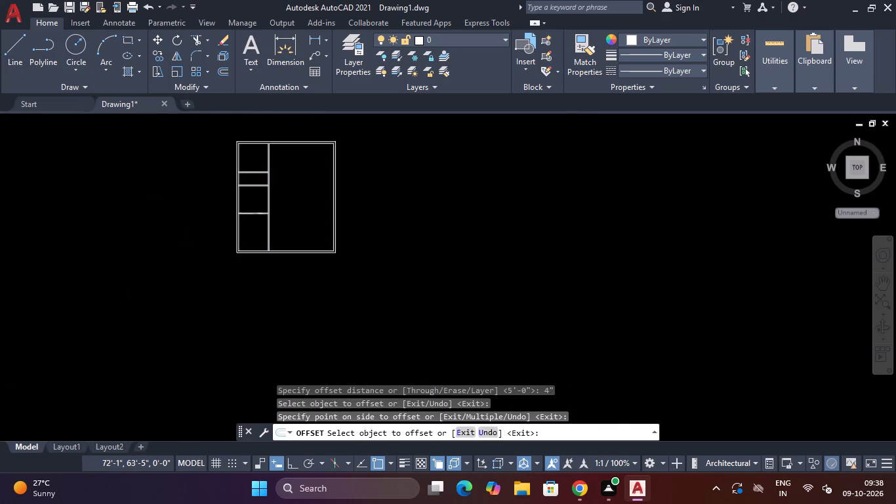
{"action": "key", "text": "Escape"}
{"action": "key", "text": "Escape"}
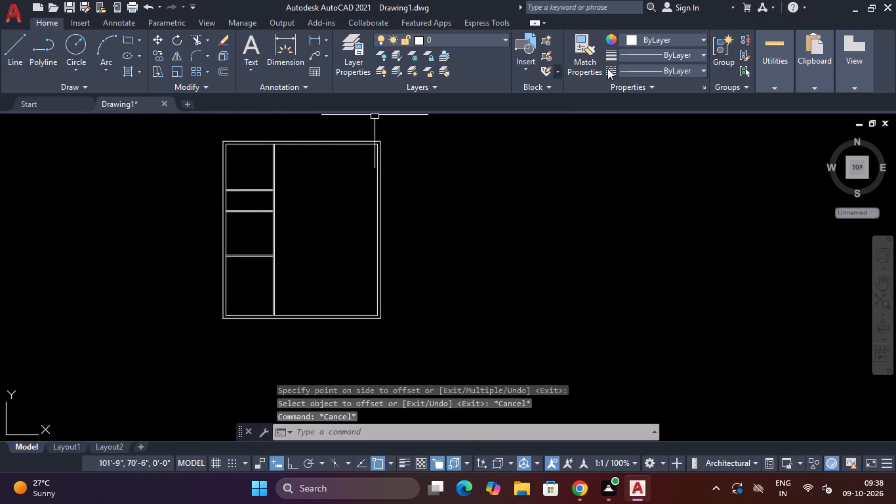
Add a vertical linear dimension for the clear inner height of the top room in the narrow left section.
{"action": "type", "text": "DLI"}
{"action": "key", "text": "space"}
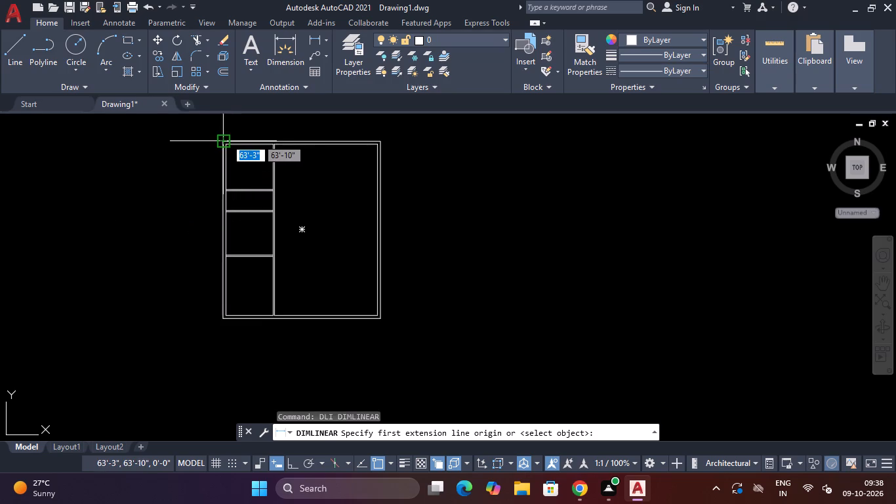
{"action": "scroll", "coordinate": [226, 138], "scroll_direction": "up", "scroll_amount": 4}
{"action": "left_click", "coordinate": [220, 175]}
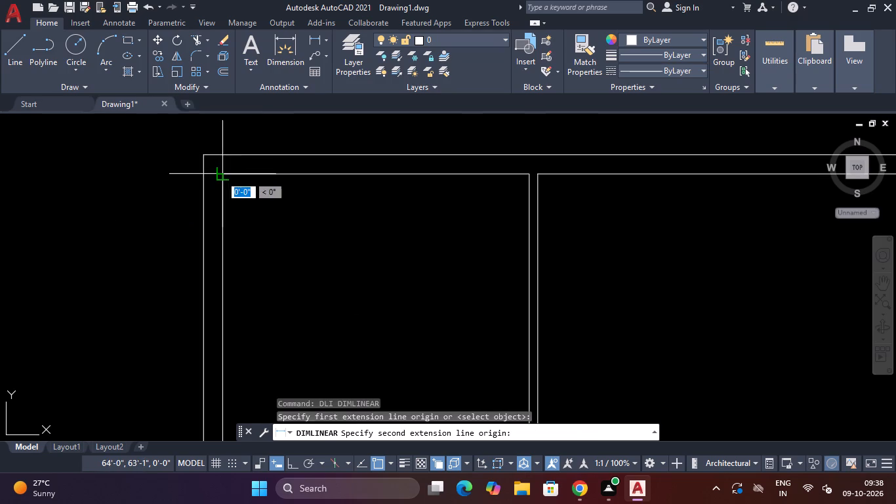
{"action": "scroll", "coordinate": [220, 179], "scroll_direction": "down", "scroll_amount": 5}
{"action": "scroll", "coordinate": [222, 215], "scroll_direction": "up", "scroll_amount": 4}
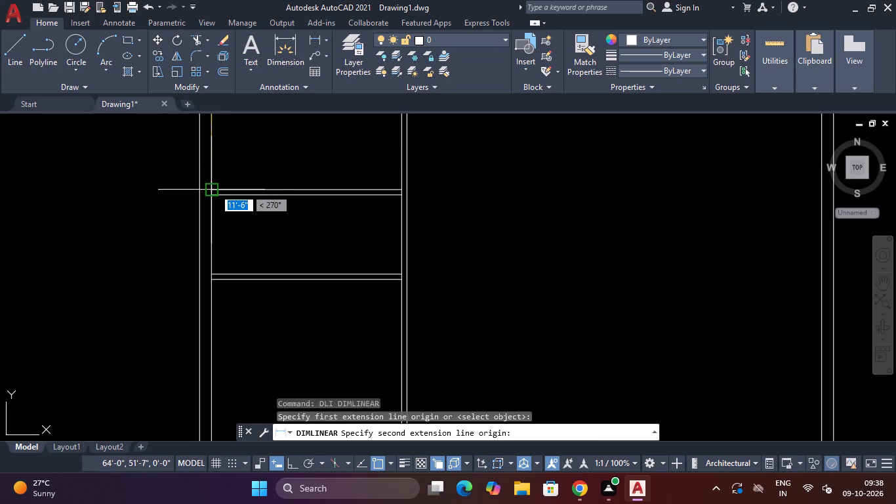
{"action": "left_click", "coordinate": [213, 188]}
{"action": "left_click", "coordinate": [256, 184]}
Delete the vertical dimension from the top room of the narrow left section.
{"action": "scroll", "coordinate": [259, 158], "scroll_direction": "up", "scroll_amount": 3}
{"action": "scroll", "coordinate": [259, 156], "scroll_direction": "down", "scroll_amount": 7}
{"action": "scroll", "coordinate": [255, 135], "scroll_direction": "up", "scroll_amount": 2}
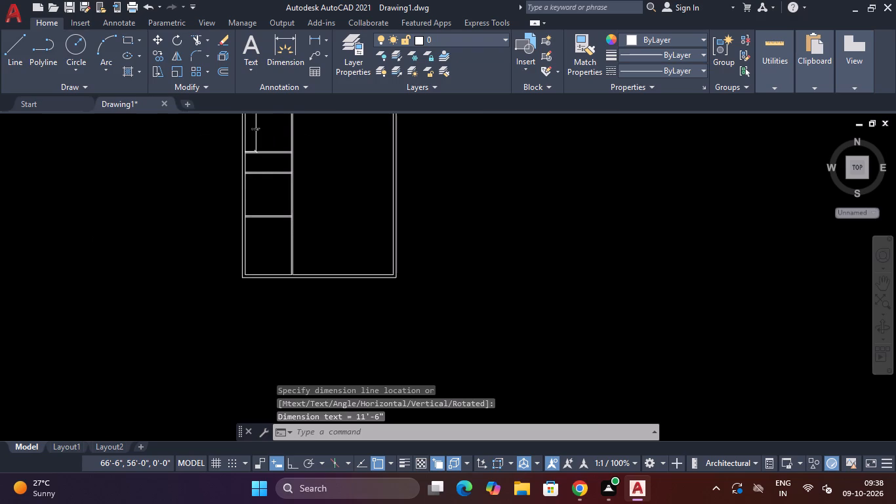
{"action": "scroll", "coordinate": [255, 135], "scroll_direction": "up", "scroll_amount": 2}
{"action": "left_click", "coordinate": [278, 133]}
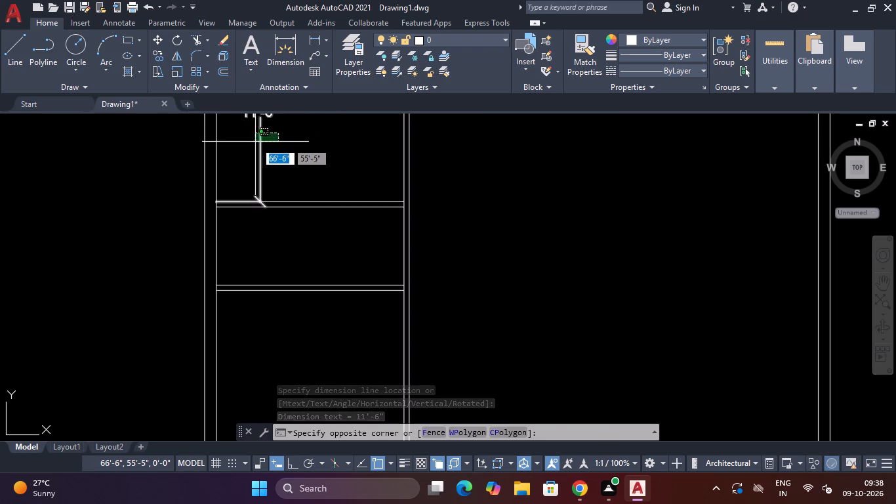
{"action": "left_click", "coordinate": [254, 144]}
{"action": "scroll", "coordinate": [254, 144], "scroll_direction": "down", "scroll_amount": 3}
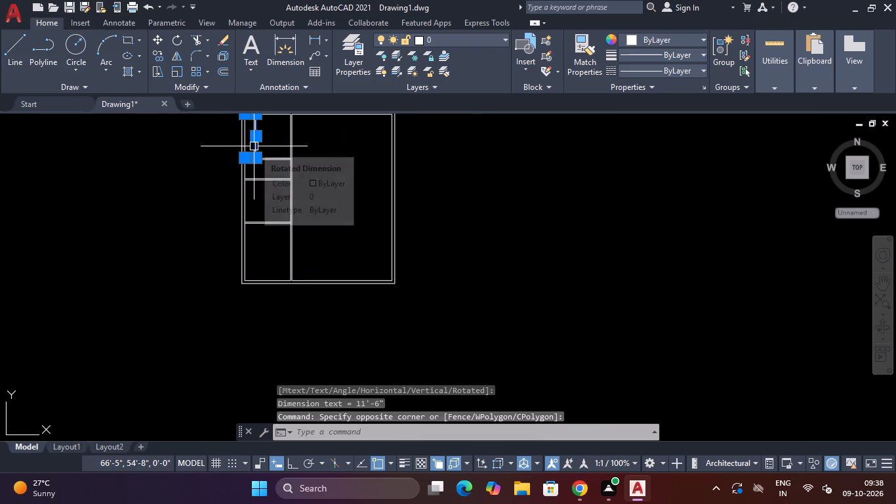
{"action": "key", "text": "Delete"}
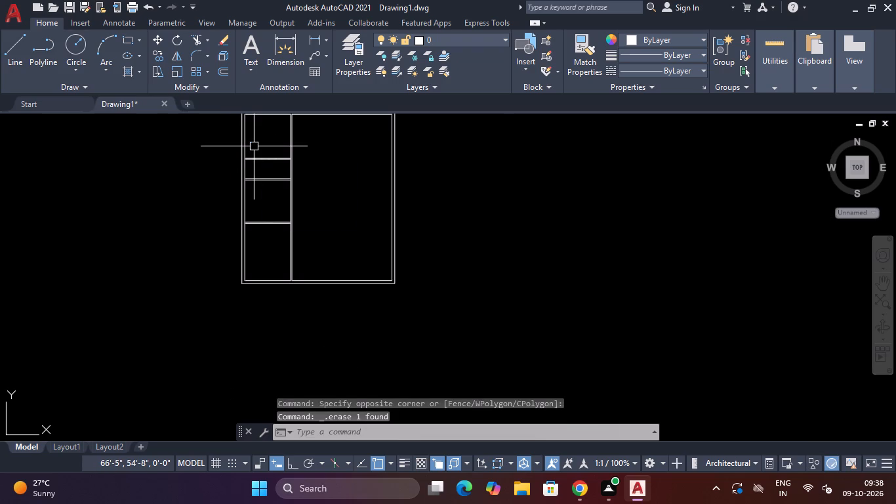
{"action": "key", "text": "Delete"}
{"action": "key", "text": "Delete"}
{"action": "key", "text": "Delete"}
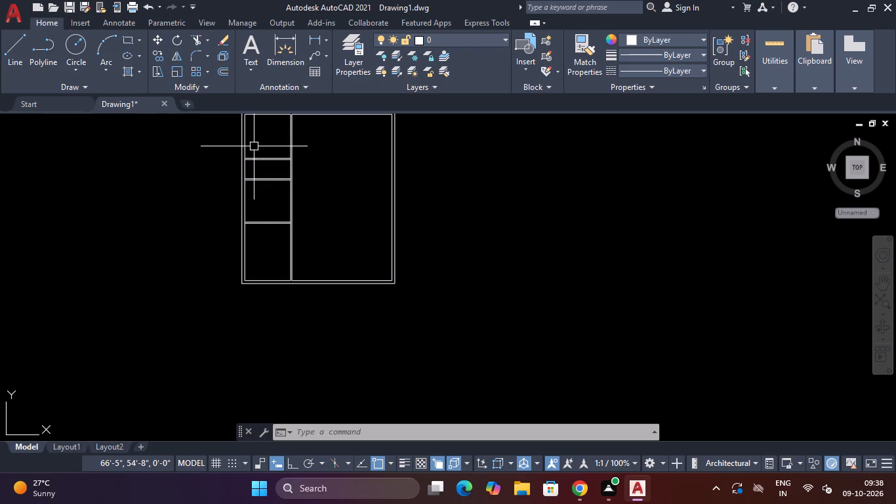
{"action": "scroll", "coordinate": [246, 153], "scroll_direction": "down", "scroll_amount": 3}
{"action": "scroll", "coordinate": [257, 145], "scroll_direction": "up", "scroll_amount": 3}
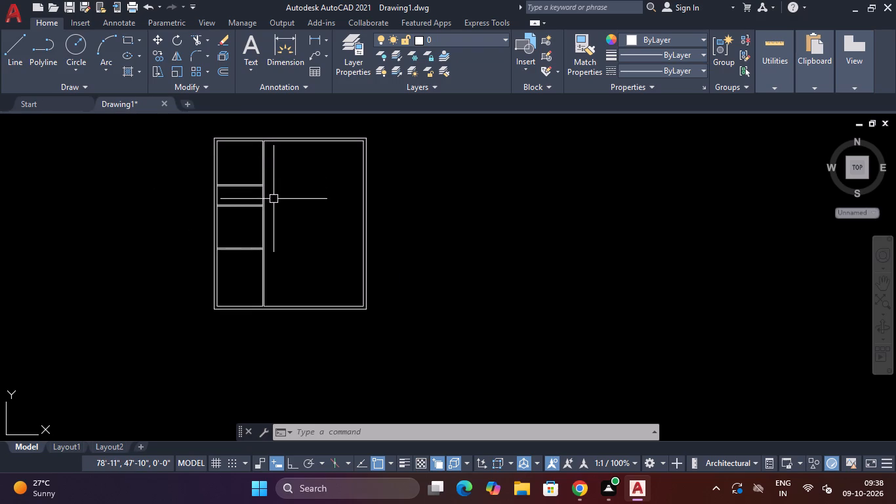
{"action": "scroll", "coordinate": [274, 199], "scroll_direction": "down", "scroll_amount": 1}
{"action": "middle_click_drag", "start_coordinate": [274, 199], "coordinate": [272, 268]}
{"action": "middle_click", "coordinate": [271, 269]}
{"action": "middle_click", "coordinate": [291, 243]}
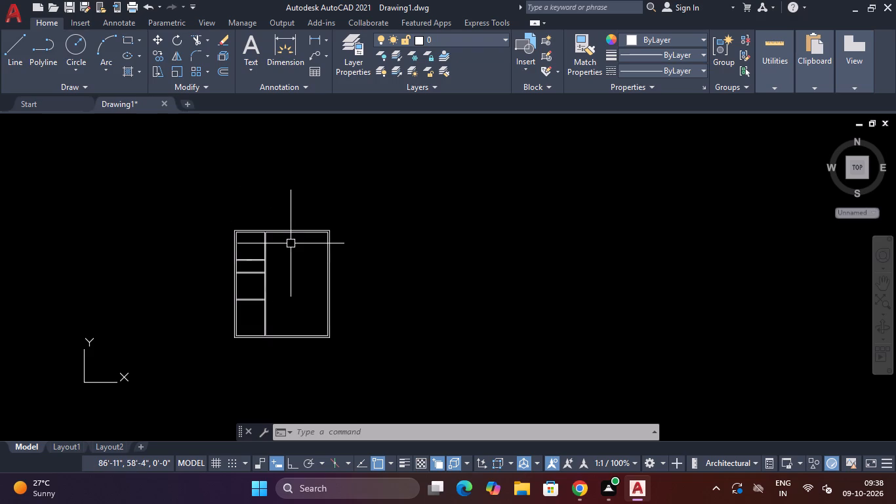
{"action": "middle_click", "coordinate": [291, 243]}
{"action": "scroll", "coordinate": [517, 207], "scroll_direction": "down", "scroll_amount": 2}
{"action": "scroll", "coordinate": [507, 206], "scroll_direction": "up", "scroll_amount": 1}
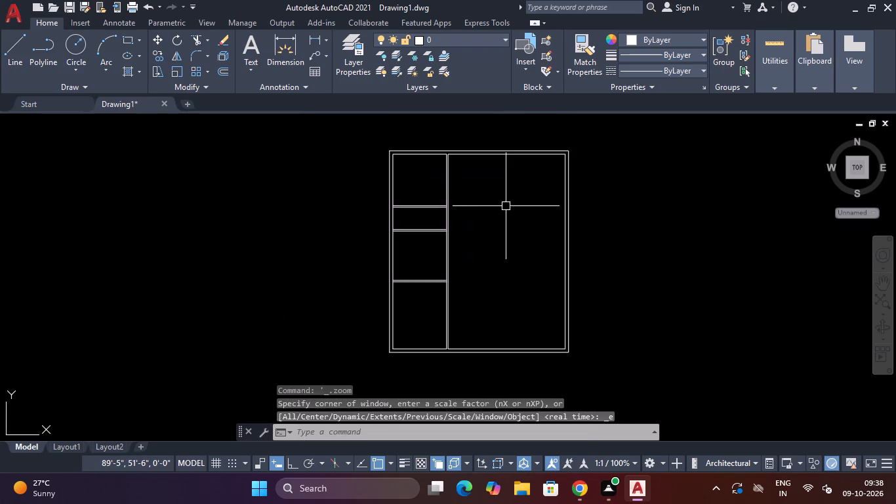
Offset the inner top wall line of the wide right section 8' downward.
{"action": "scroll", "coordinate": [506, 206], "scroll_direction": "up", "scroll_amount": 1}
{"action": "middle_click_drag", "start_coordinate": [506, 206], "coordinate": [463, 262]}
{"action": "middle_click", "coordinate": [463, 262]}
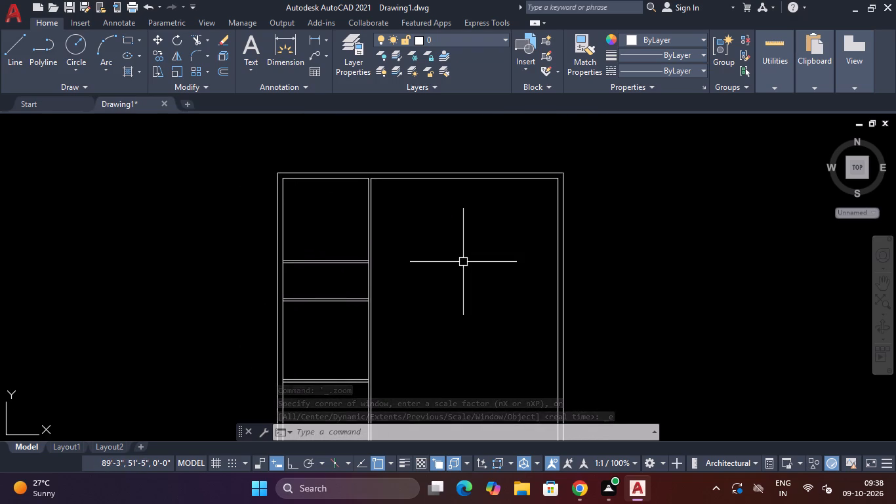
{"action": "type", "text": "O"}
{"action": "key", "text": "space"}
{"action": "type", "text": "8'"}
{"action": "key", "text": "Return"}
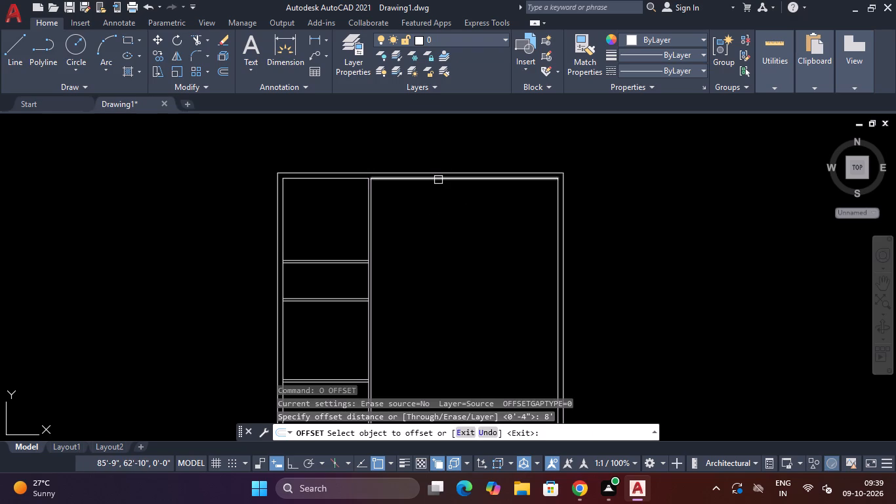
{"action": "left_click", "coordinate": [438, 180]}
{"action": "left_click", "coordinate": [438, 263]}
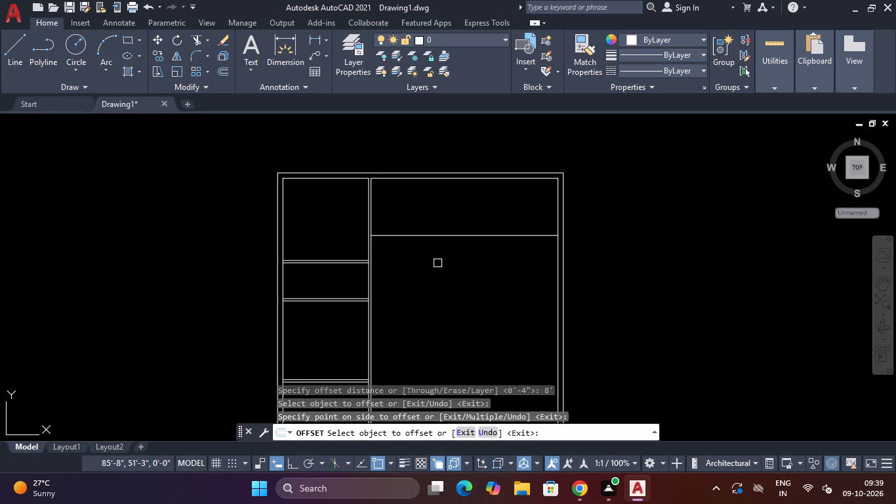
{"action": "key", "text": "Escape"}
{"action": "key", "text": "Escape"}
Offset the new horizontal line in the wide right section 4" downward to form a partition.
{"action": "type", "text": "O"}
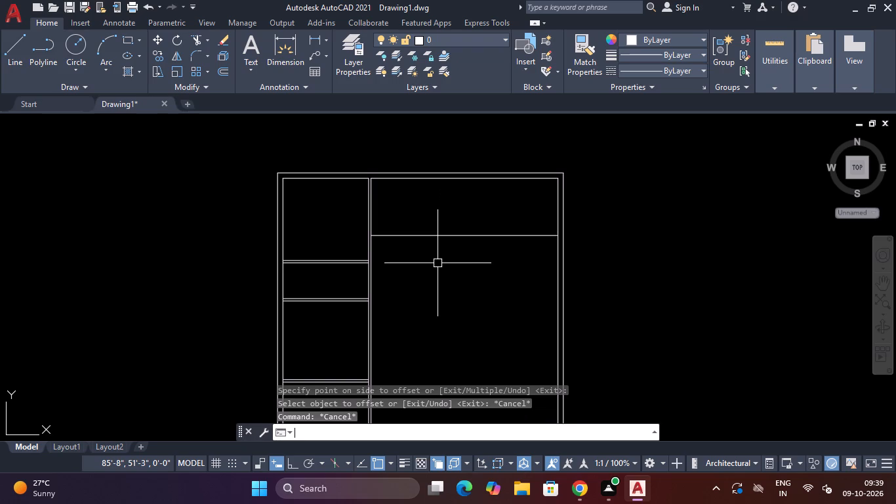
{"action": "key", "text": "space"}
{"action": "key", "text": "4"}
{"action": "key", "text": "shift+quotedbl"}
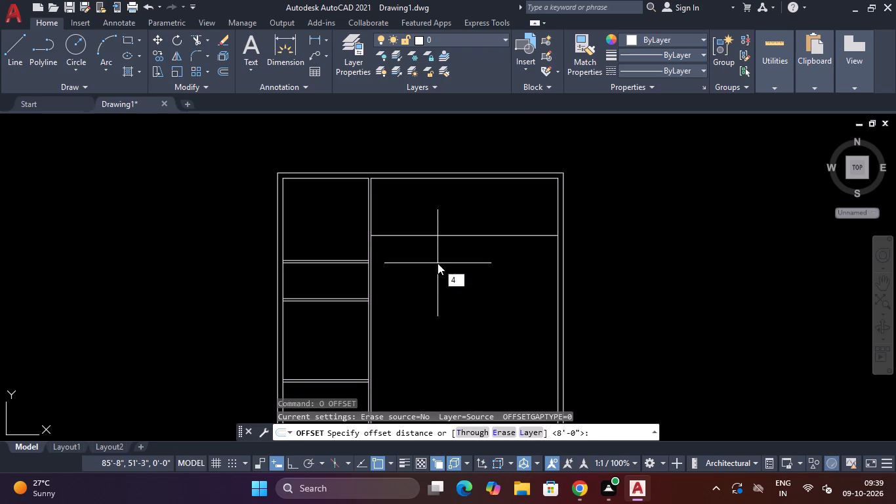
{"action": "key", "text": "Return"}
{"action": "left_click", "coordinate": [446, 234]}
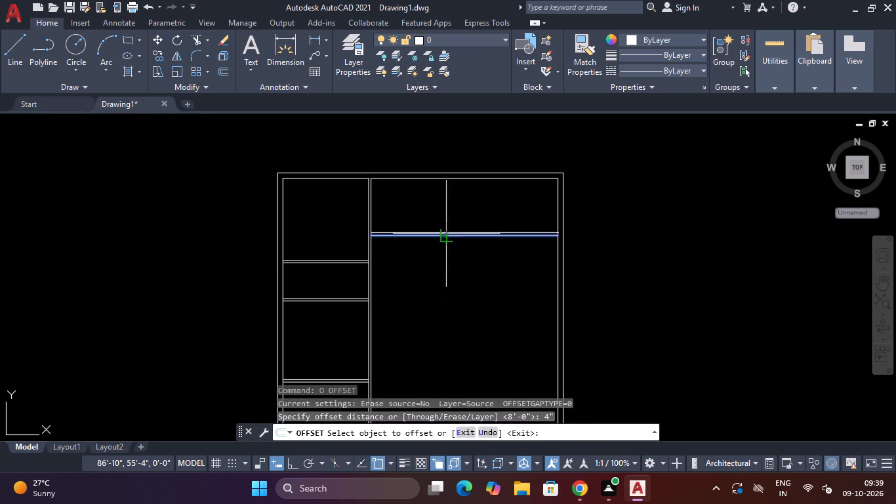
{"action": "left_click", "coordinate": [446, 276]}
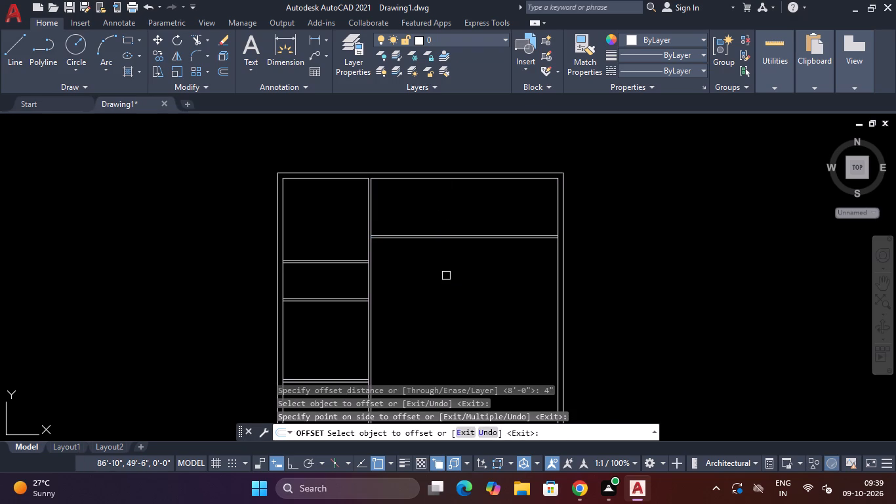
{"action": "key", "text": "Escape"}
{"action": "key", "text": "Escape"}
{"action": "key", "text": "Escape"}
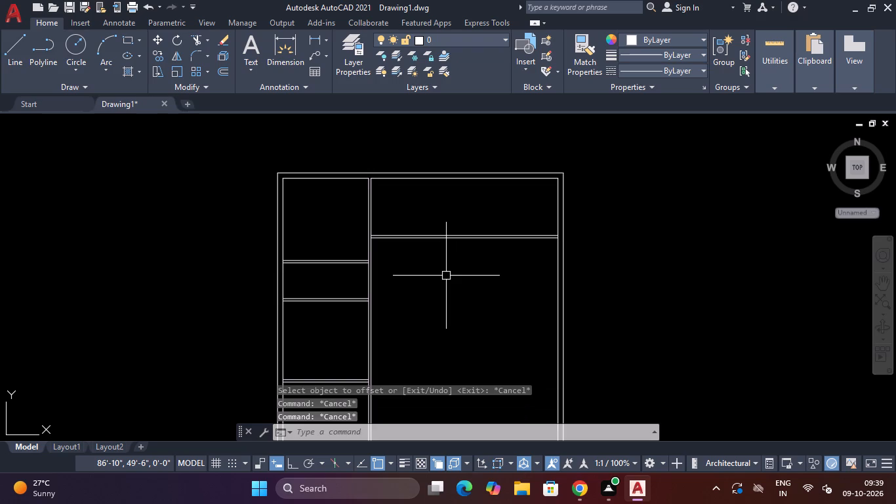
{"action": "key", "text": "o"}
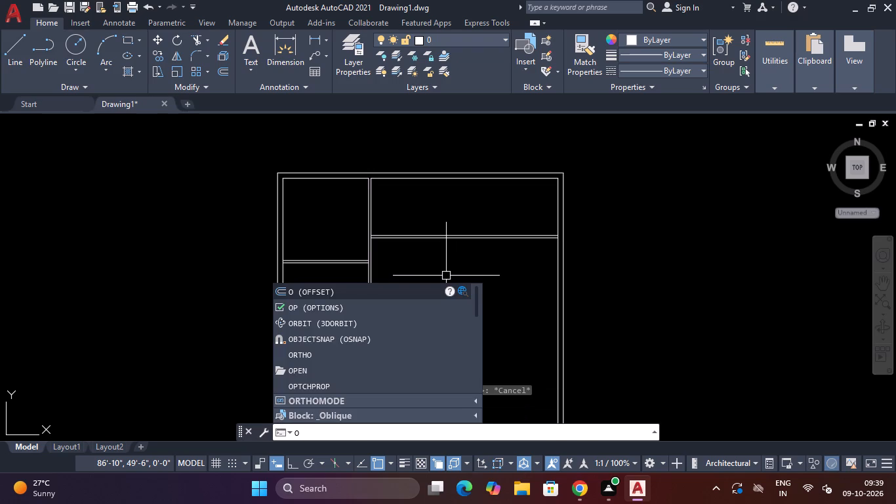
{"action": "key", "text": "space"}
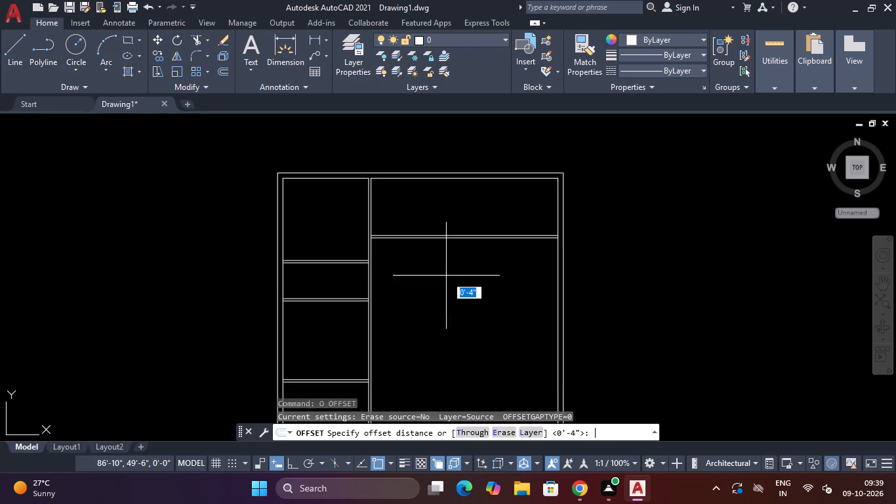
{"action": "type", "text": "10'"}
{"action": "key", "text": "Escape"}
Trim the right outer wall's inner line between the two lines of the new horizontal partition.
{"action": "type", "text": "TR"}
{"action": "key", "text": "space"}
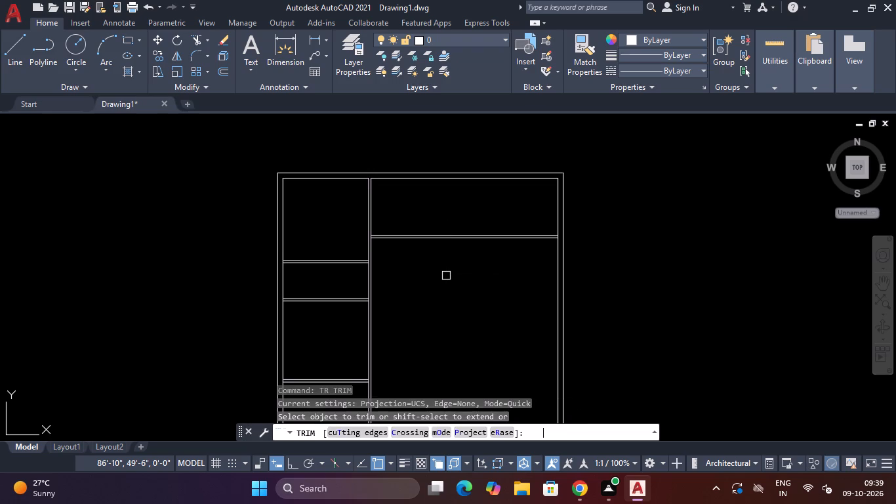
{"action": "scroll", "coordinate": [555, 236], "scroll_direction": "up", "scroll_amount": 3}
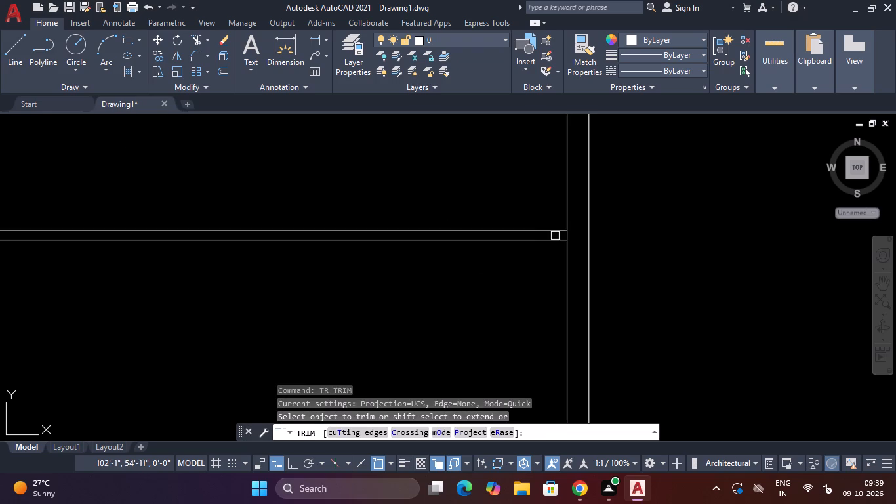
{"action": "scroll", "coordinate": [563, 234], "scroll_direction": "up", "scroll_amount": 5}
{"action": "left_click", "coordinate": [577, 228]}
{"action": "left_click", "coordinate": [667, 226]}
{"action": "scroll", "coordinate": [667, 226], "scroll_direction": "down", "scroll_amount": 3}
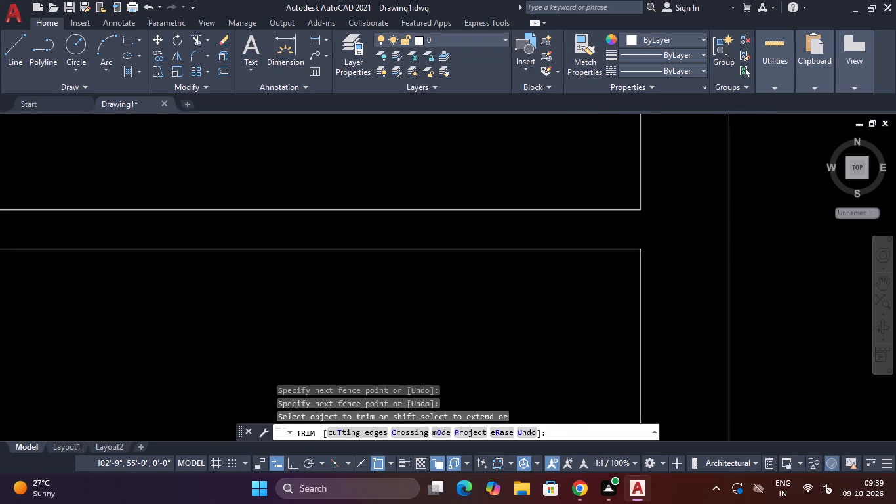
{"action": "scroll", "coordinate": [657, 228], "scroll_direction": "down", "scroll_amount": 3}
{"action": "scroll", "coordinate": [590, 285], "scroll_direction": "down", "scroll_amount": 3}
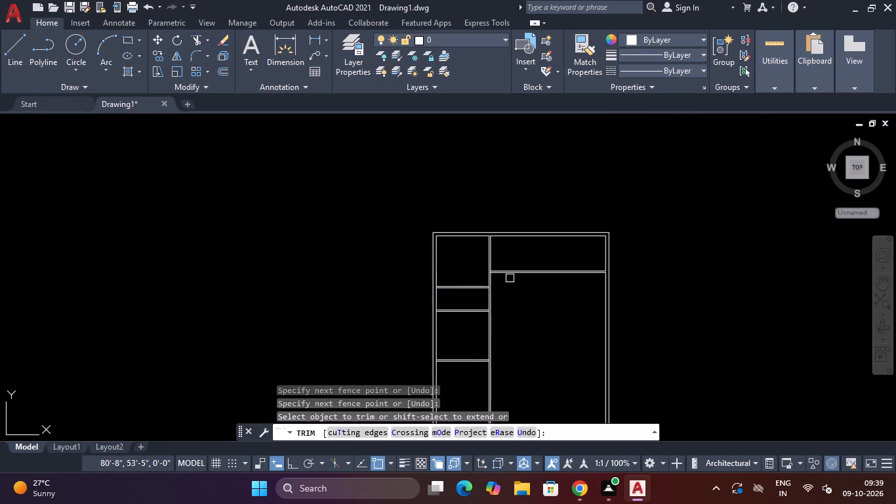
Trim the vertical partition's right line between the two lines of the new horizontal partition.
{"action": "scroll", "coordinate": [495, 276], "scroll_direction": "up", "scroll_amount": 2}
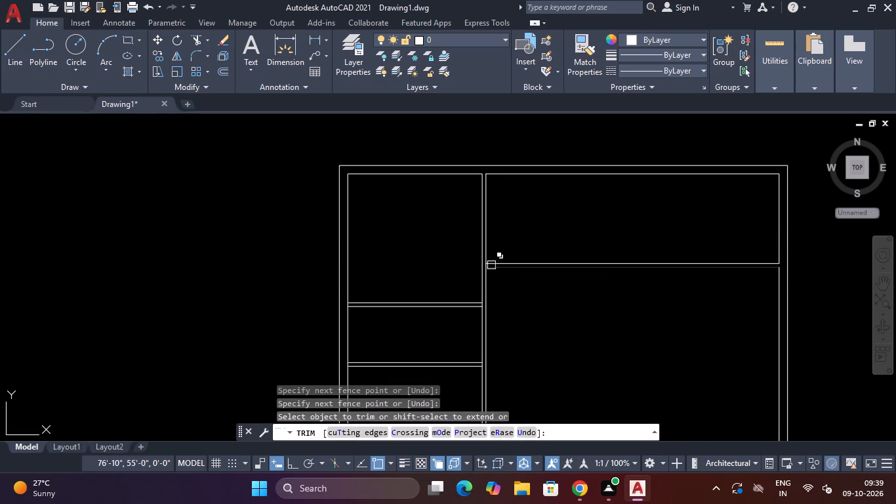
{"action": "scroll", "coordinate": [491, 265], "scroll_direction": "up", "scroll_amount": 7}
{"action": "left_click", "coordinate": [480, 262]}
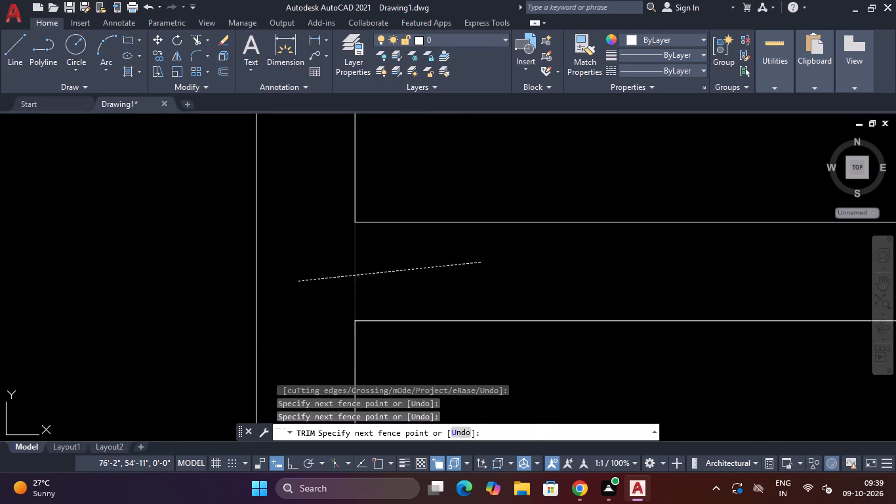
{"action": "left_click", "coordinate": [297, 282]}
{"action": "key", "text": "Escape"}
{"action": "scroll", "coordinate": [297, 282], "scroll_direction": "down", "scroll_amount": 3}
{"action": "scroll", "coordinate": [449, 214], "scroll_direction": "down", "scroll_amount": 4}
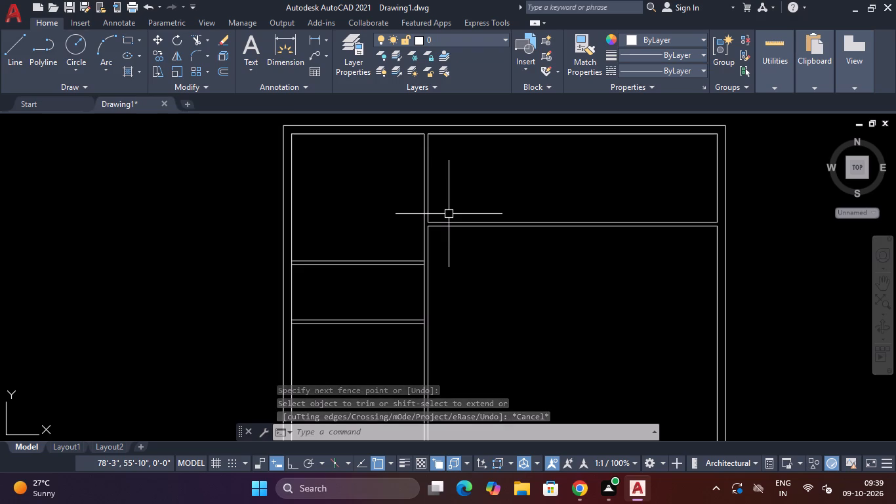
{"action": "key", "text": "Escape"}
{"action": "key", "text": "Escape"}
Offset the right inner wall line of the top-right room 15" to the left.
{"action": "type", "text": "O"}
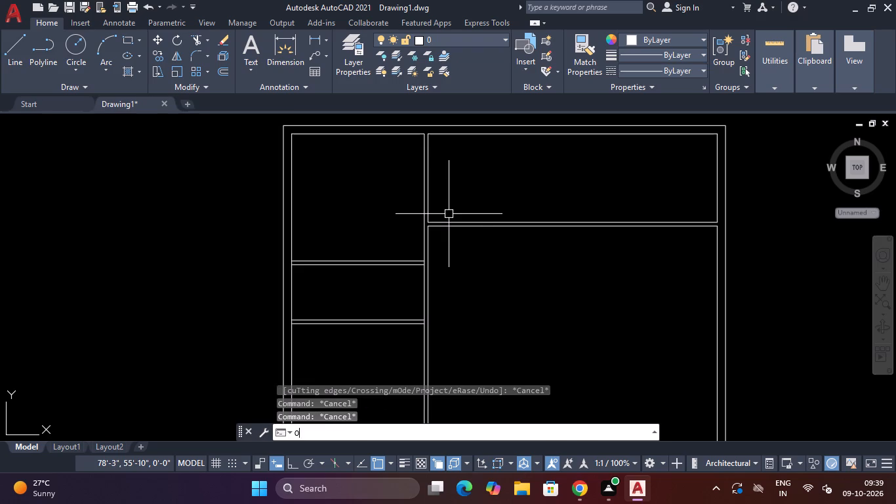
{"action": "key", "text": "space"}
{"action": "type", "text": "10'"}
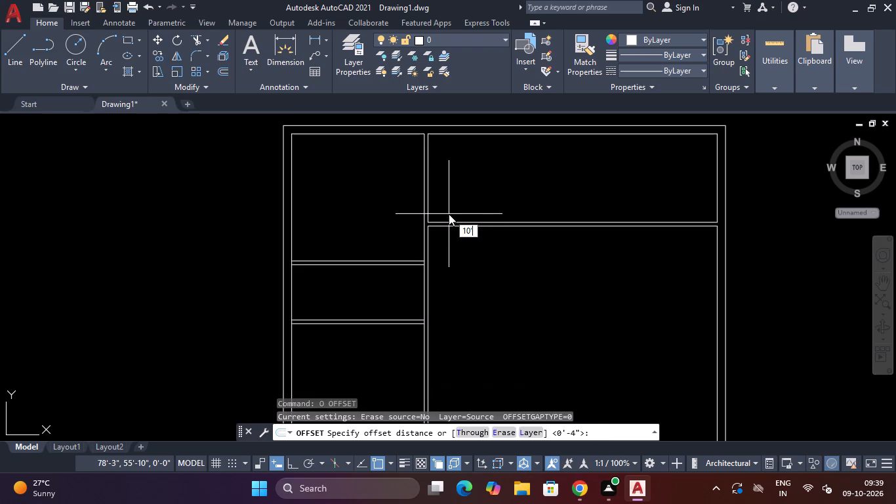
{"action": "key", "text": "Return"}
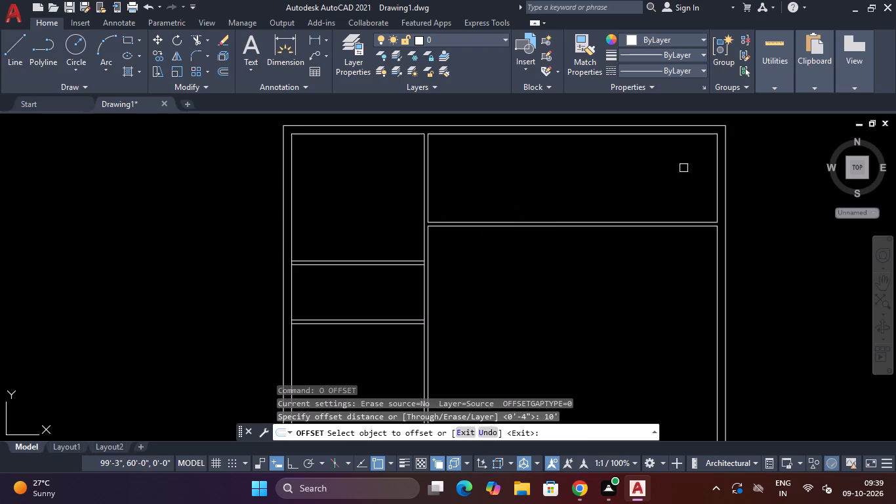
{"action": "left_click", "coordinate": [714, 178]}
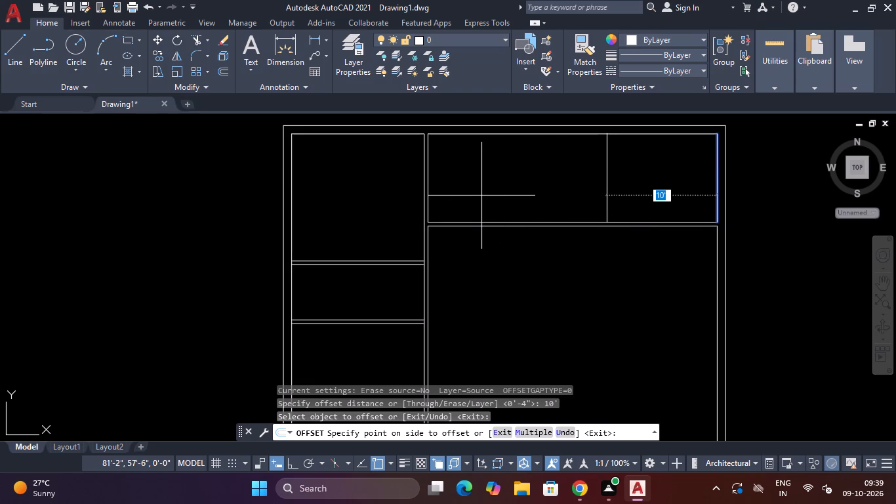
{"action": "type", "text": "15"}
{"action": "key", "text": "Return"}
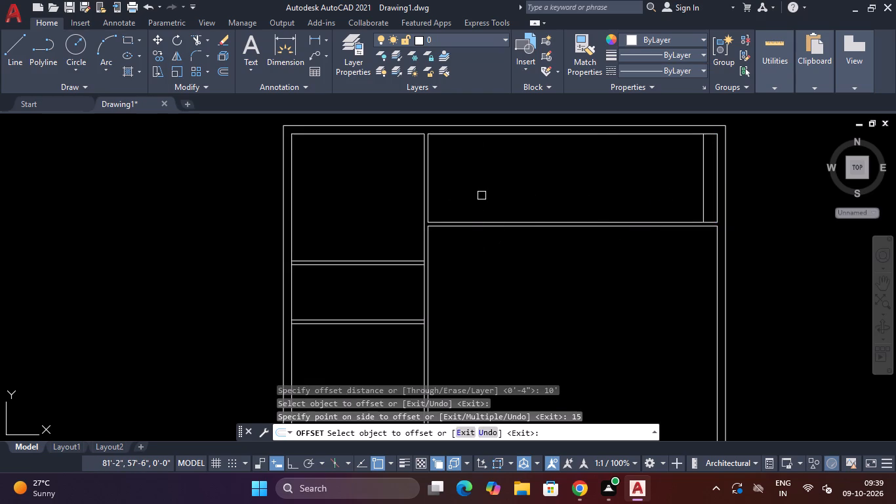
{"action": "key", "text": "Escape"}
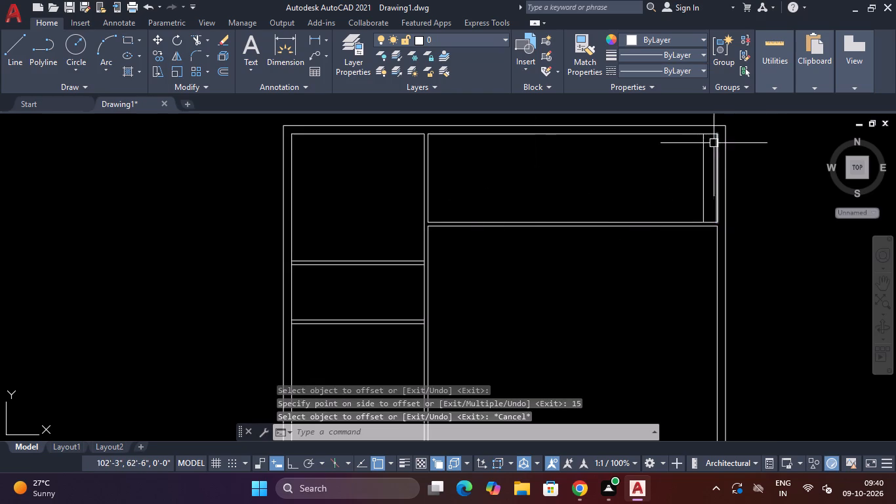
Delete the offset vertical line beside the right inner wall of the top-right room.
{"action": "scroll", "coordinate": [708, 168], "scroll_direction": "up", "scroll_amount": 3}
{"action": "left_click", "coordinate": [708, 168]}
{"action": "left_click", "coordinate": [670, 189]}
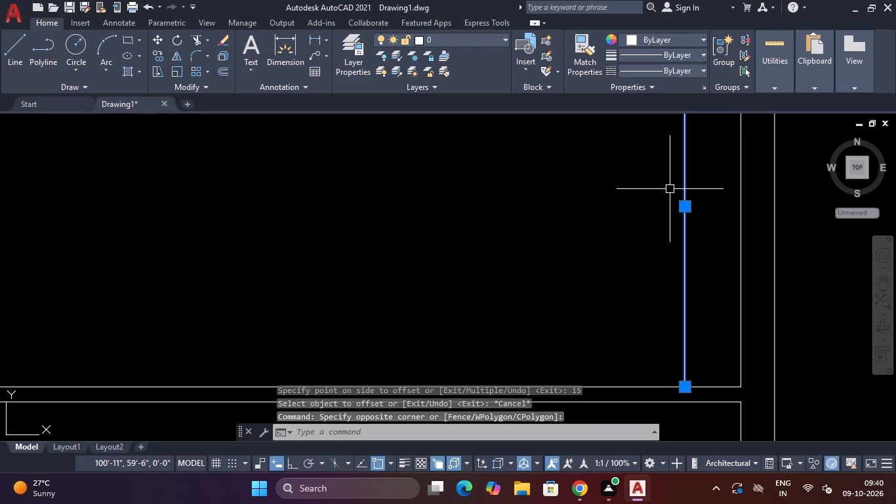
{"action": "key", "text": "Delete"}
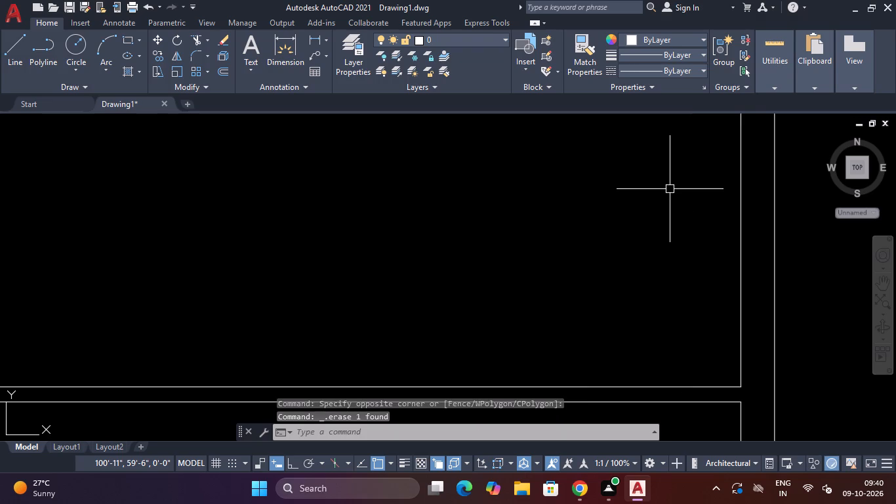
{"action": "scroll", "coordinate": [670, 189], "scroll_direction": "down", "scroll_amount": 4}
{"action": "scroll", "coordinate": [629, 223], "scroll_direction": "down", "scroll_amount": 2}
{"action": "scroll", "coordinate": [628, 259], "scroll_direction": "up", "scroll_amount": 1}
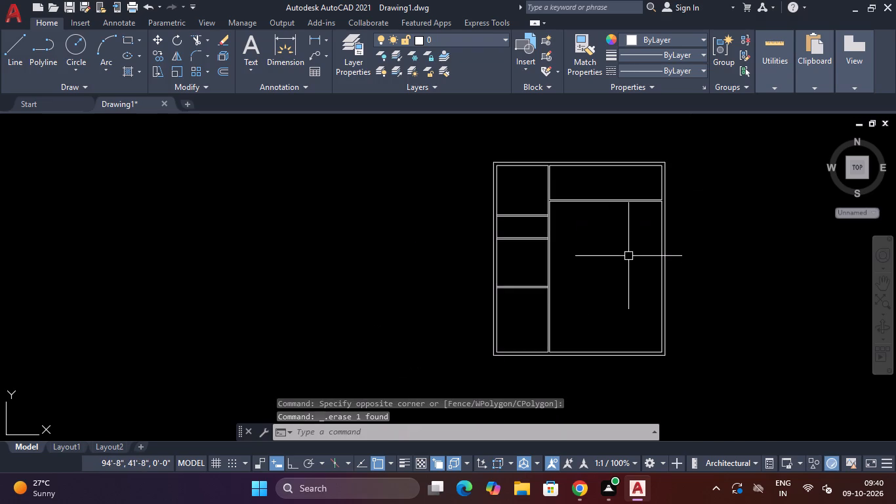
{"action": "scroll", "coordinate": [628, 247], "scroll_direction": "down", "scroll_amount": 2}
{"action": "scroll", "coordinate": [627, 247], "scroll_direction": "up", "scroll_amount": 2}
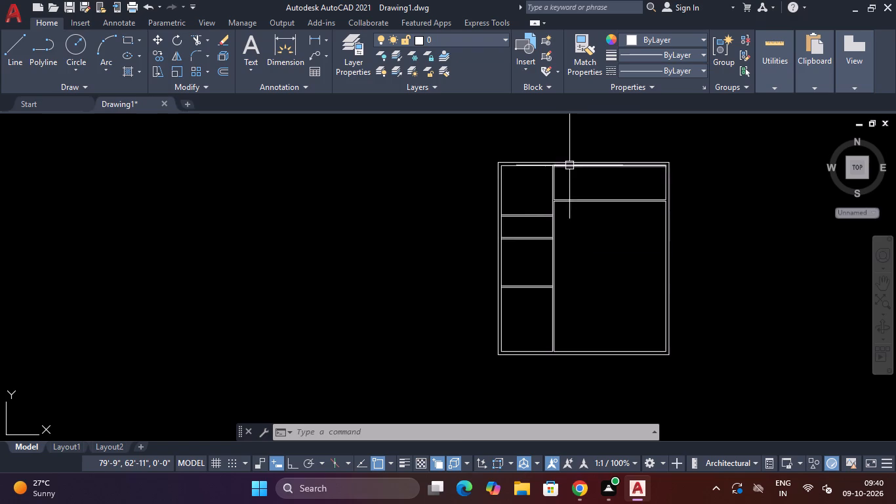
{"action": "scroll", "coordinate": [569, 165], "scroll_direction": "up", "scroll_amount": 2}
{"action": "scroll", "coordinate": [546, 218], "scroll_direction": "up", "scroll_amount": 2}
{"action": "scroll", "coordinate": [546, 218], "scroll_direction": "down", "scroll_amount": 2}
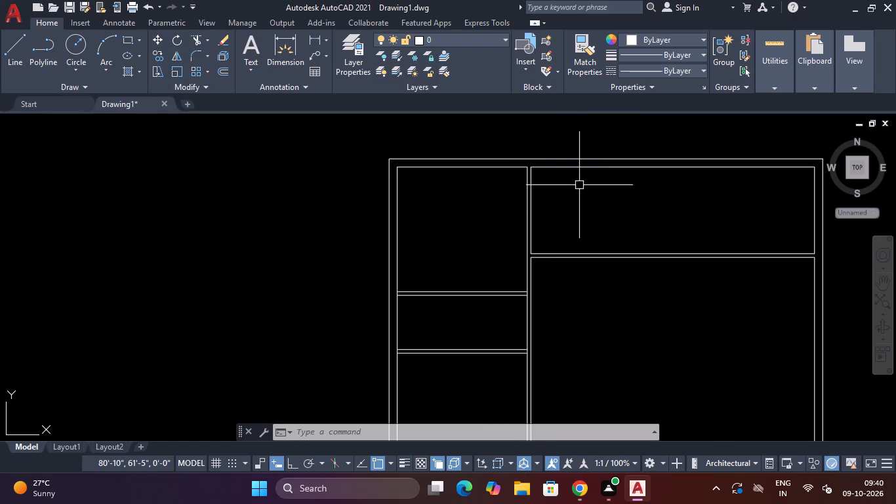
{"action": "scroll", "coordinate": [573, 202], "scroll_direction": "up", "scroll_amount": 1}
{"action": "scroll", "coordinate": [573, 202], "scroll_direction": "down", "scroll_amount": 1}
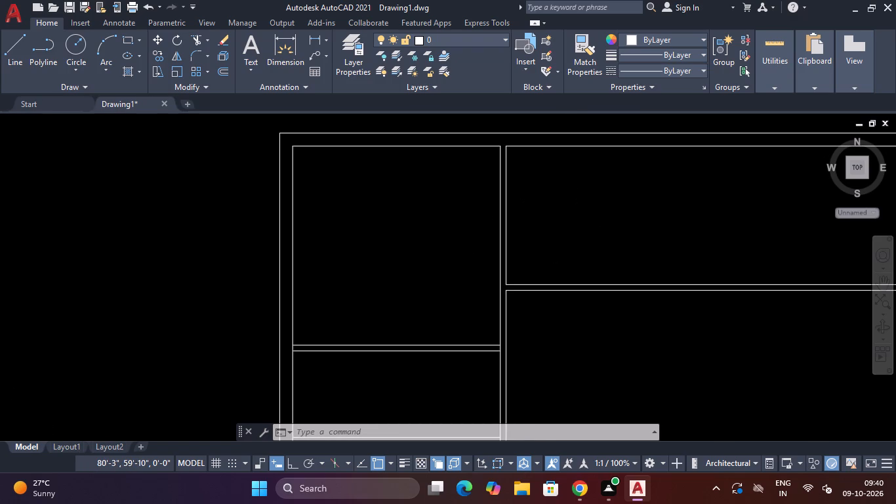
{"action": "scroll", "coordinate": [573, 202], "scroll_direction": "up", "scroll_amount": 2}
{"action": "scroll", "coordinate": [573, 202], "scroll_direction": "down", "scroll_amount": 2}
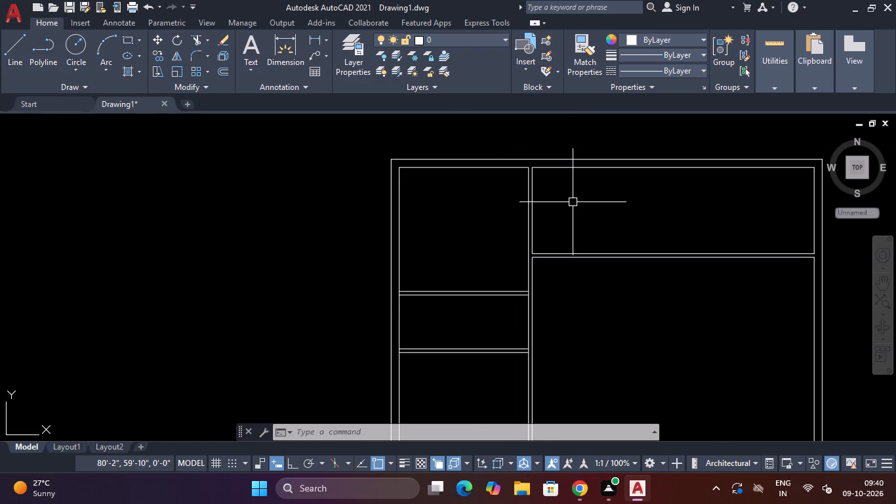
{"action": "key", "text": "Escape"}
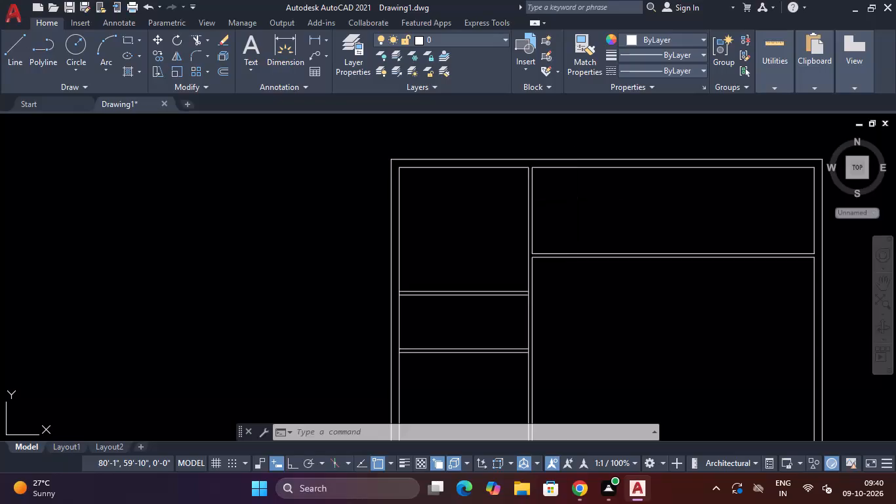
Offset the left wall line of the top-right room 8' to the right, into the room.
{"action": "key", "text": "Escape"}
{"action": "key", "text": "Escape"}
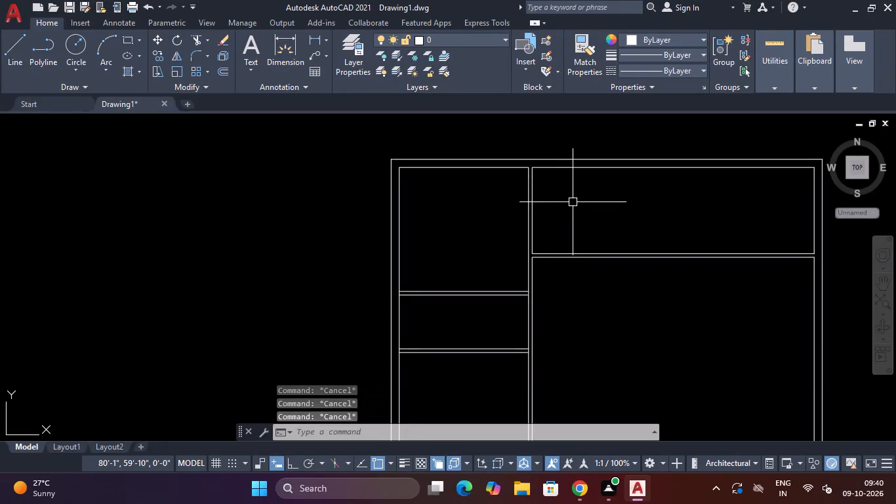
{"action": "type", "text": "O"}
{"action": "key", "text": "space"}
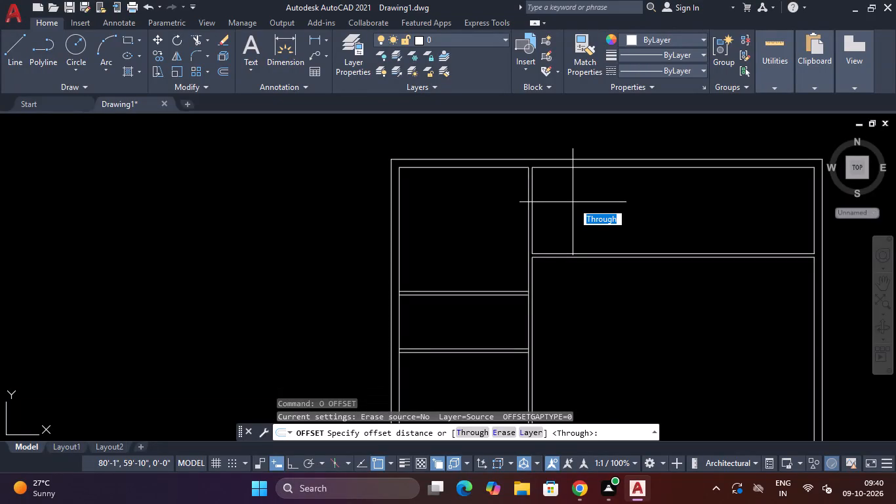
{"action": "type", "text": "8'"}
{"action": "key", "text": "Return"}
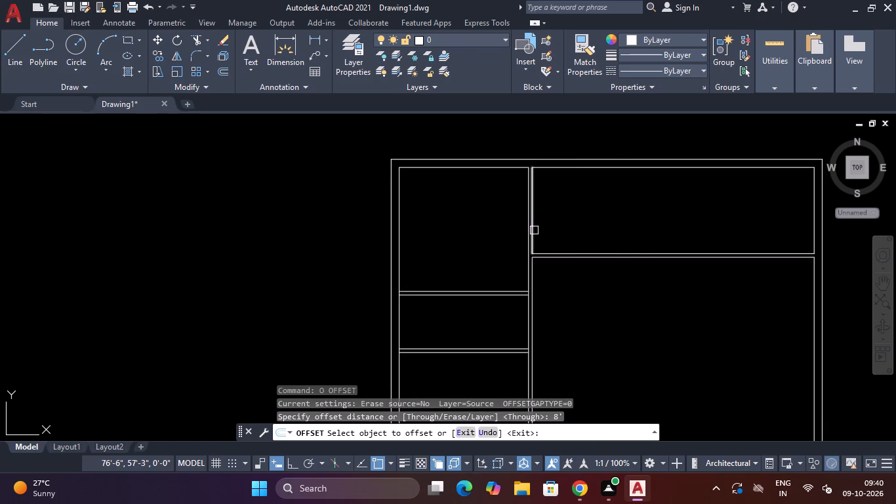
{"action": "left_click", "coordinate": [534, 230]}
{"action": "left_click", "coordinate": [641, 215]}
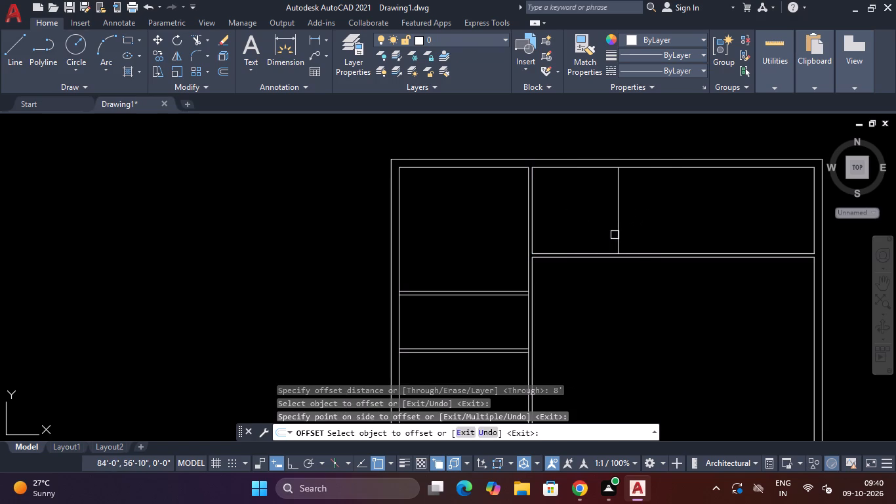
{"action": "scroll", "coordinate": [613, 238], "scroll_direction": "up", "scroll_amount": 2}
{"action": "scroll", "coordinate": [613, 238], "scroll_direction": "down", "scroll_amount": 3}
{"action": "key", "text": "Escape"}
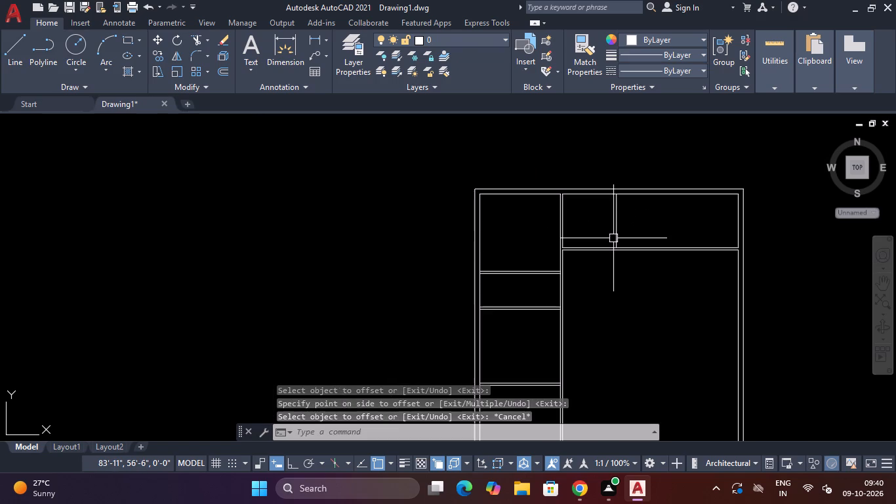
Offset the new vertical line in the top-right room 4" to the right to form a partition.
{"action": "type", "text": "O"}
{"action": "key", "text": "space"}
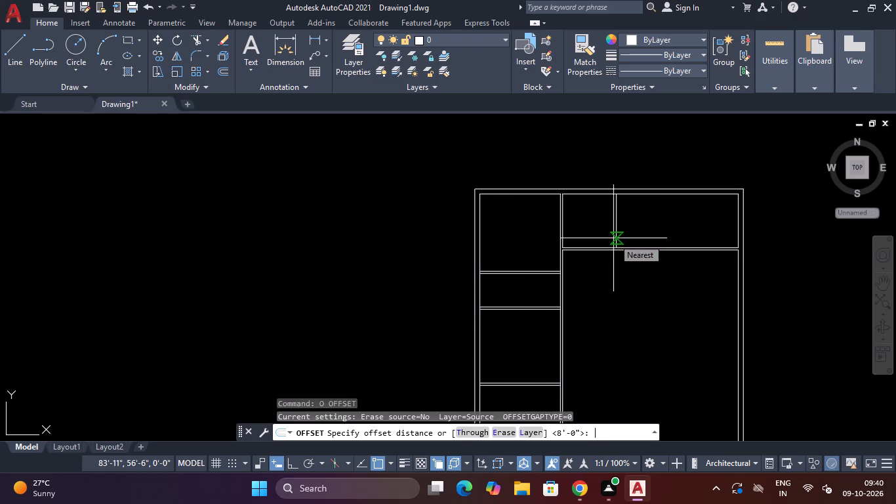
{"action": "type", "text": "4\""}
{"action": "key", "text": "Return"}
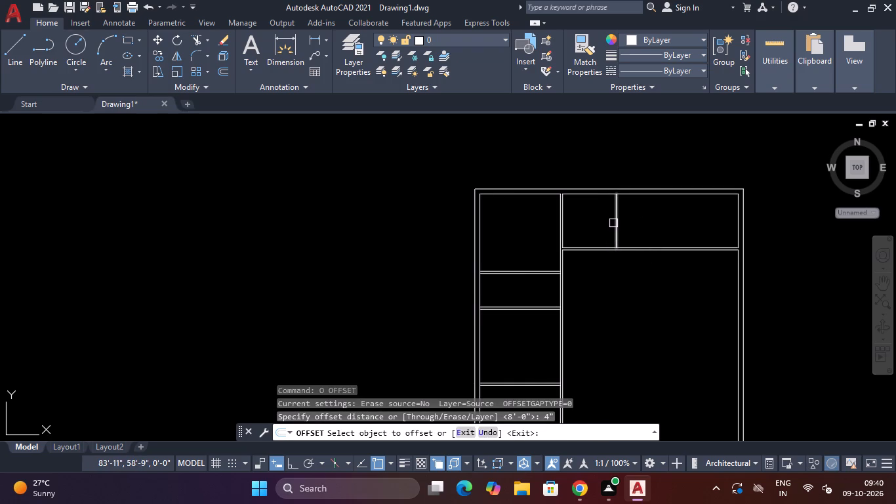
{"action": "left_click", "coordinate": [613, 223]}
{"action": "left_click", "coordinate": [642, 220]}
{"action": "key", "text": "Escape"}
{"action": "key", "text": "Escape"}
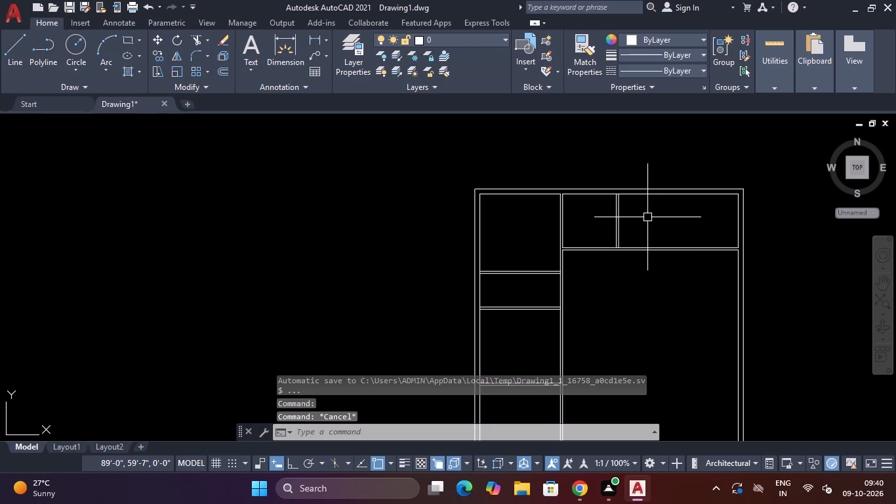
Check the width between the new vertical partition and the right inner wall with a trial linear dimension.
{"action": "type", "text": "DL"}
{"action": "key", "text": "i"}
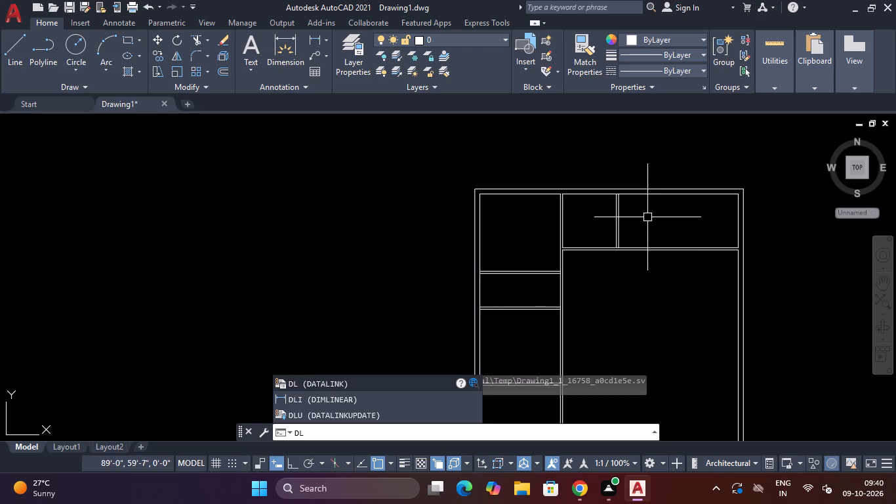
{"action": "key", "text": "Return"}
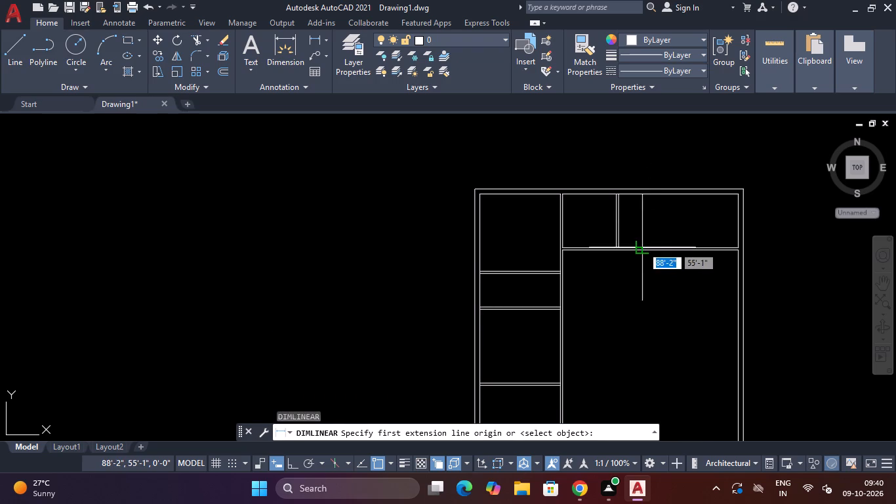
{"action": "scroll", "coordinate": [637, 248], "scroll_direction": "up", "scroll_amount": 2}
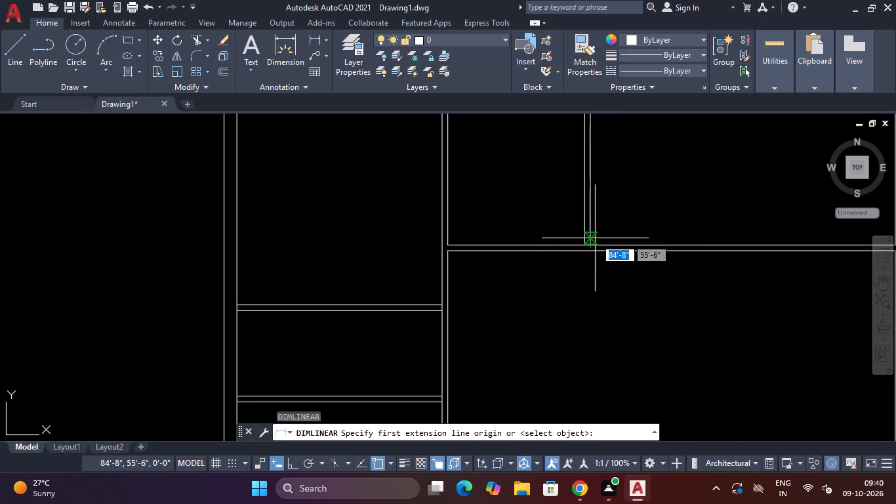
{"action": "left_click", "coordinate": [593, 245]}
{"action": "scroll", "coordinate": [603, 245], "scroll_direction": "down", "scroll_amount": 2}
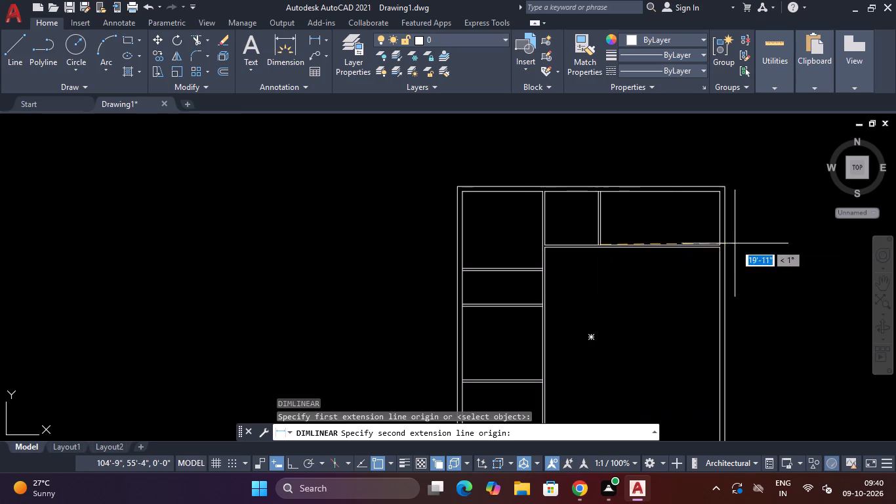
{"action": "scroll", "coordinate": [713, 243], "scroll_direction": "up", "scroll_amount": 3}
{"action": "left_click_drag", "start_coordinate": [743, 249], "coordinate": [737, 247]}
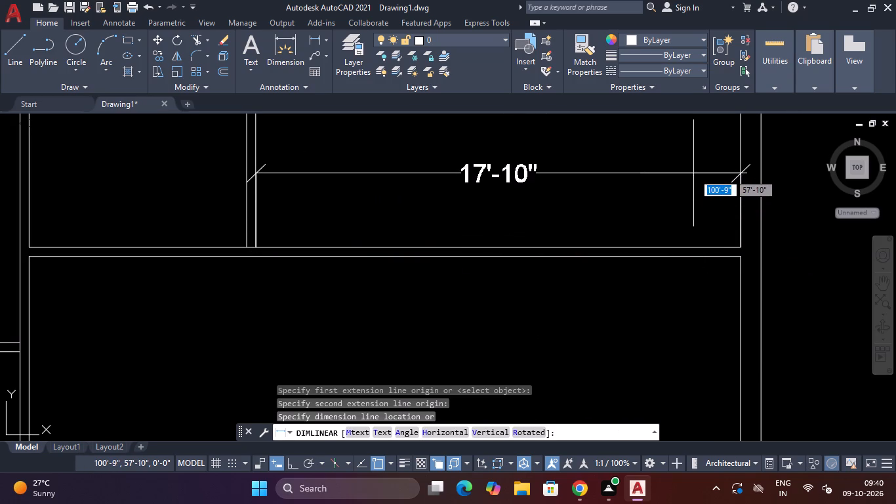
{"action": "key", "text": "Escape"}
{"action": "scroll", "coordinate": [678, 176], "scroll_direction": "down", "scroll_amount": 4}
{"action": "scroll", "coordinate": [649, 170], "scroll_direction": "up", "scroll_amount": 2}
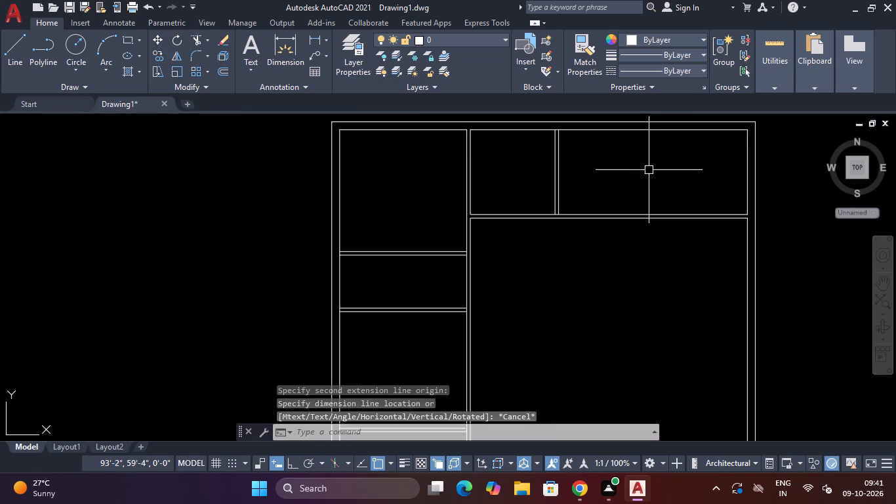
{"action": "key", "text": "Escape"}
{"action": "key", "text": "Escape"}
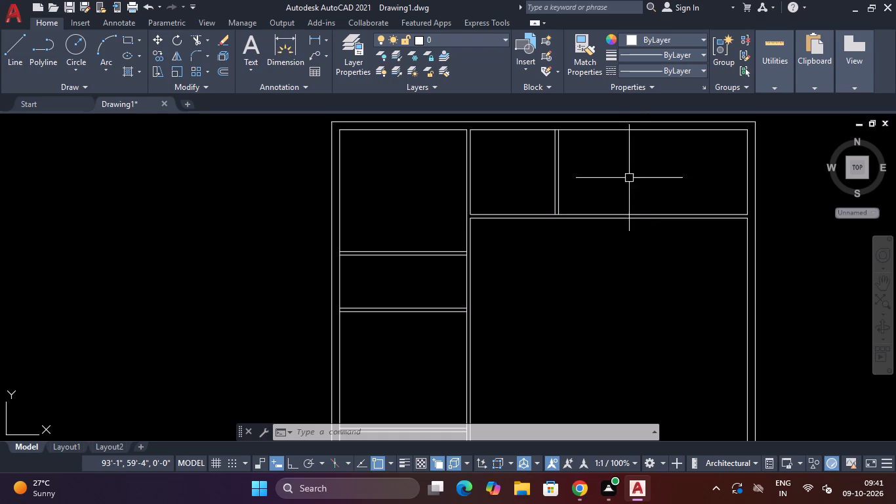
Trim the horizontal partition's upper line between the two lines of the new vertical partition.
{"action": "type", "text": "TR"}
{"action": "key", "text": "space"}
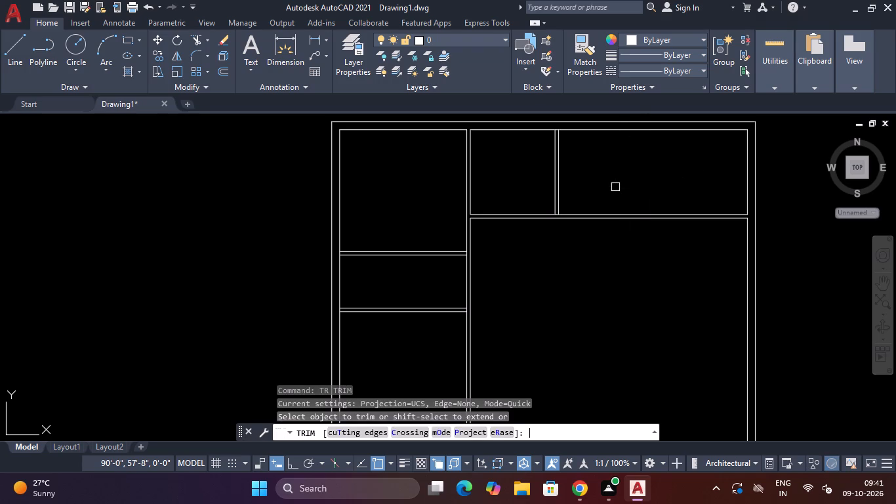
{"action": "scroll", "coordinate": [523, 216], "scroll_direction": "up", "scroll_amount": 5}
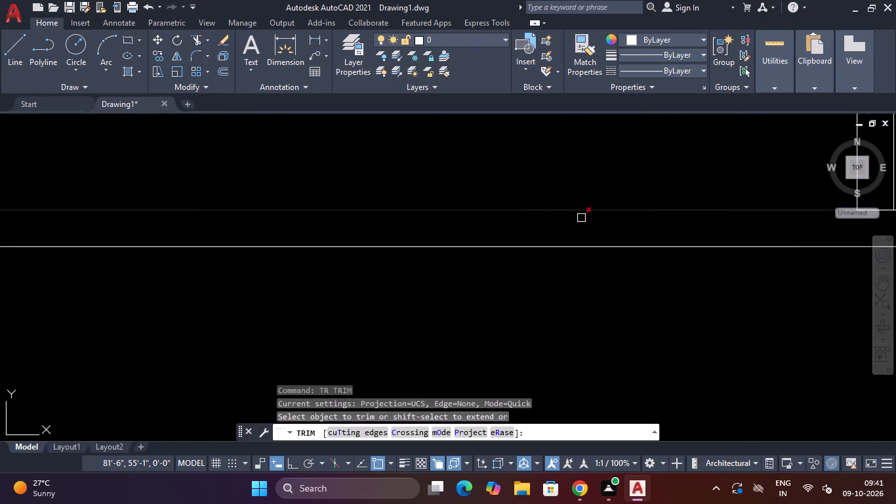
{"action": "scroll", "coordinate": [821, 247], "scroll_direction": "down", "scroll_amount": 8}
{"action": "scroll", "coordinate": [832, 229], "scroll_direction": "up", "scroll_amount": 3}
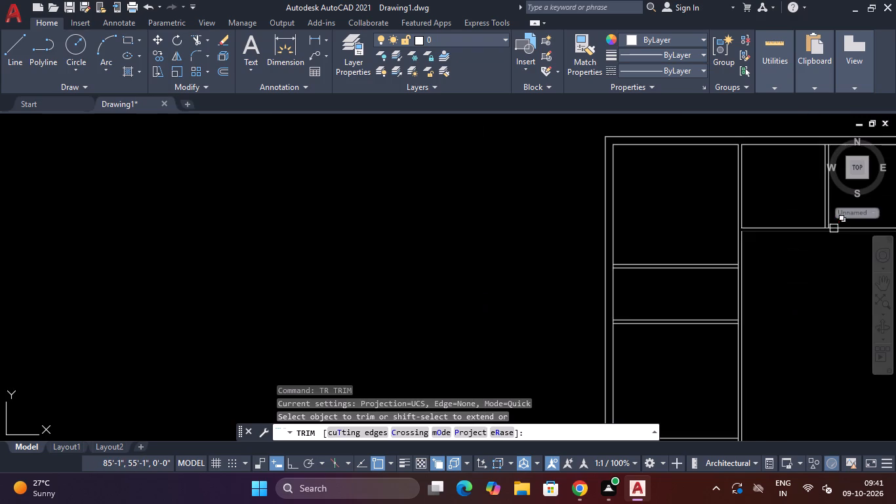
{"action": "scroll", "coordinate": [834, 228], "scroll_direction": "up", "scroll_amount": 6}
{"action": "left_click", "coordinate": [714, 233]}
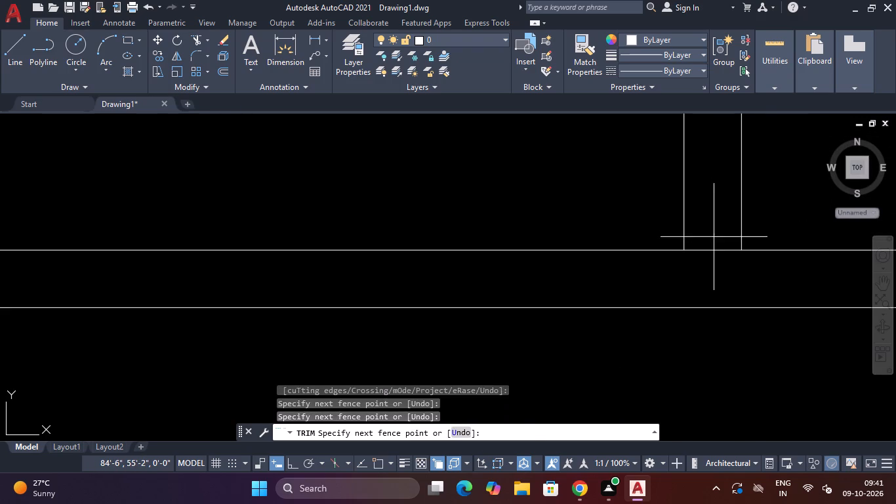
{"action": "left_click", "coordinate": [714, 269]}
Trim the top outer wall's inner line between the two lines of the new vertical partition.
{"action": "scroll", "coordinate": [714, 269], "scroll_direction": "down", "scroll_amount": 5}
{"action": "scroll", "coordinate": [710, 135], "scroll_direction": "up", "scroll_amount": 5}
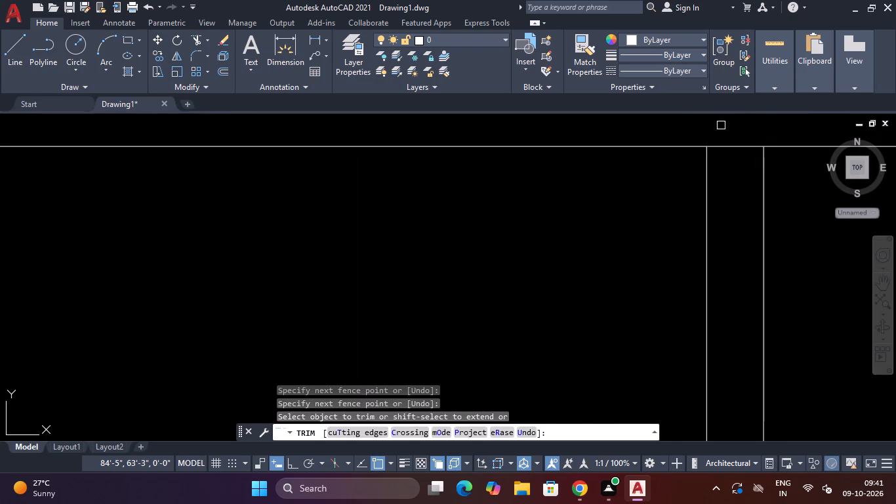
{"action": "left_click", "coordinate": [722, 123]}
{"action": "left_click", "coordinate": [730, 154]}
{"action": "scroll", "coordinate": [730, 154], "scroll_direction": "down", "scroll_amount": 10}
{"action": "scroll", "coordinate": [742, 238], "scroll_direction": "up", "scroll_amount": 1}
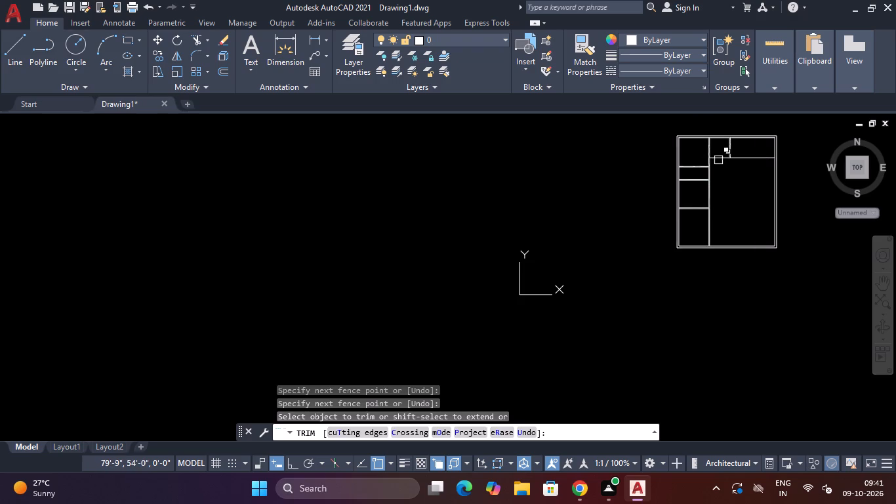
{"action": "scroll", "coordinate": [718, 159], "scroll_direction": "up", "scroll_amount": 5}
{"action": "scroll", "coordinate": [718, 159], "scroll_direction": "down", "scroll_amount": 4}
{"action": "scroll", "coordinate": [710, 158], "scroll_direction": "up", "scroll_amount": 2}
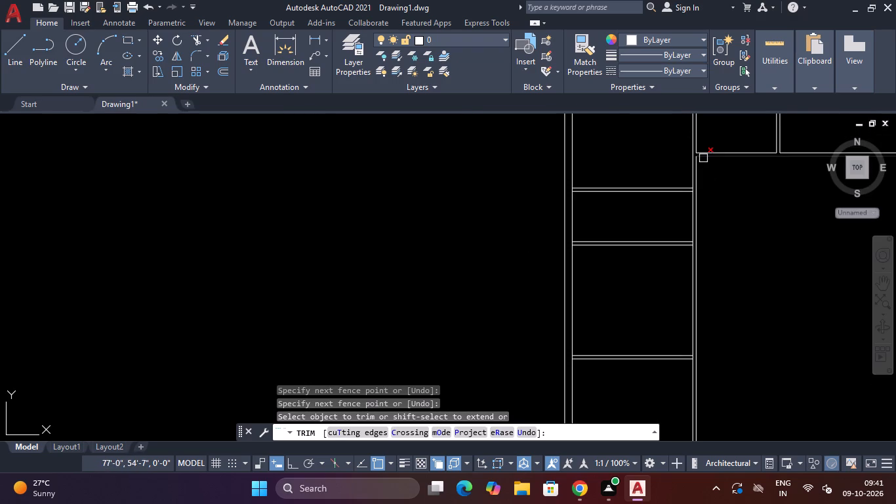
{"action": "scroll", "coordinate": [722, 173], "scroll_direction": "down", "scroll_amount": 4}
{"action": "key", "text": "Escape"}
{"action": "key", "text": "Escape"}
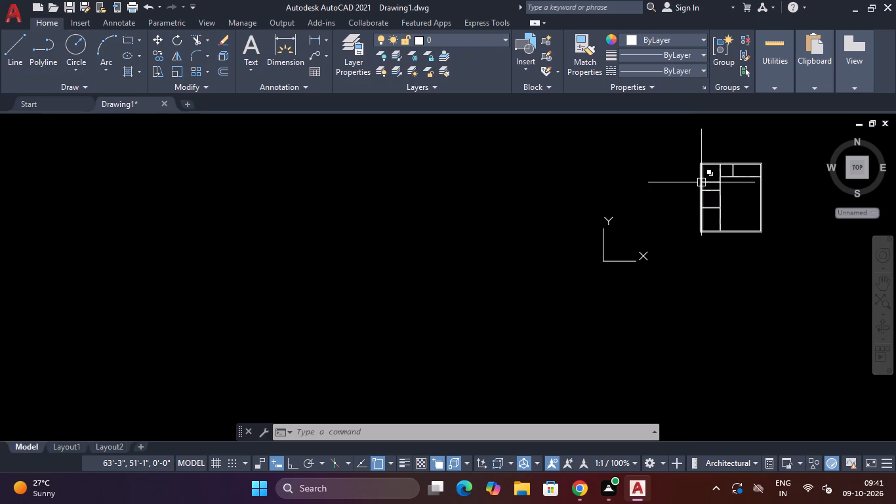
Measure the narrow room between the upper two horizontal partitions on the plan's left side using Quick Measure.
{"action": "scroll", "coordinate": [715, 196], "scroll_direction": "up", "scroll_amount": 4}
{"action": "scroll", "coordinate": [714, 186], "scroll_direction": "down", "scroll_amount": 4}
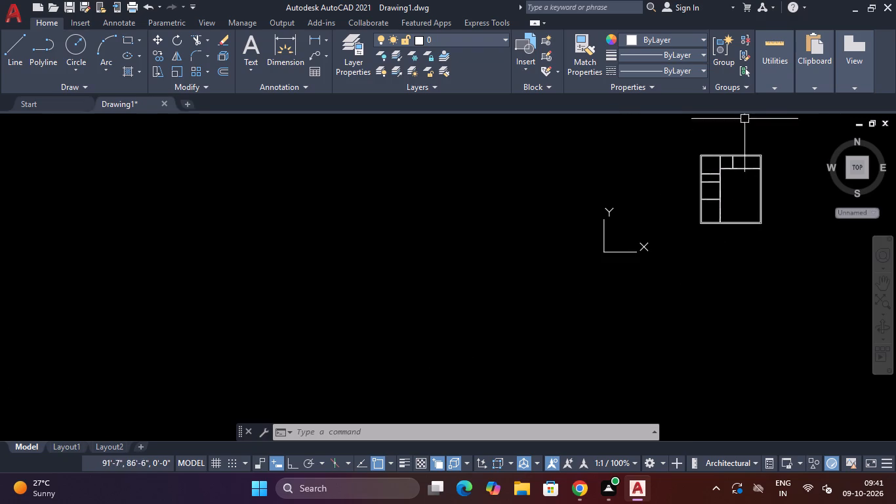
{"action": "scroll", "coordinate": [716, 169], "scroll_direction": "up", "scroll_amount": 5}
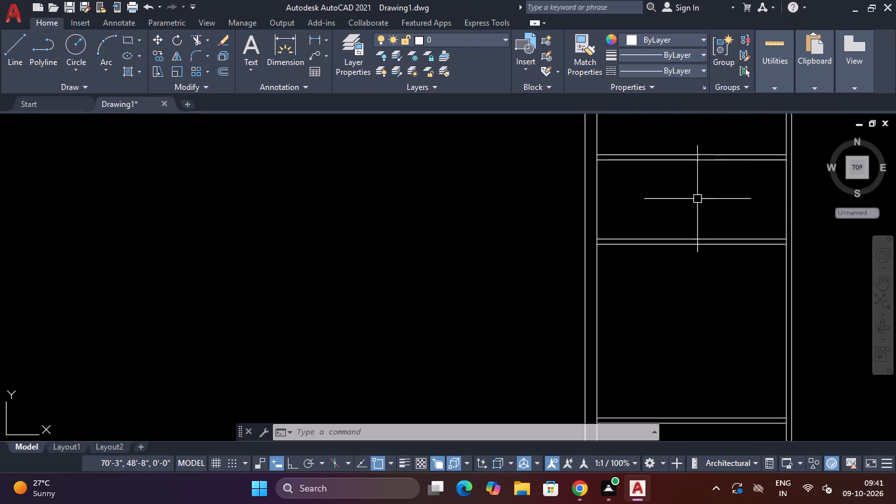
{"action": "left_click", "coordinate": [777, 99]}
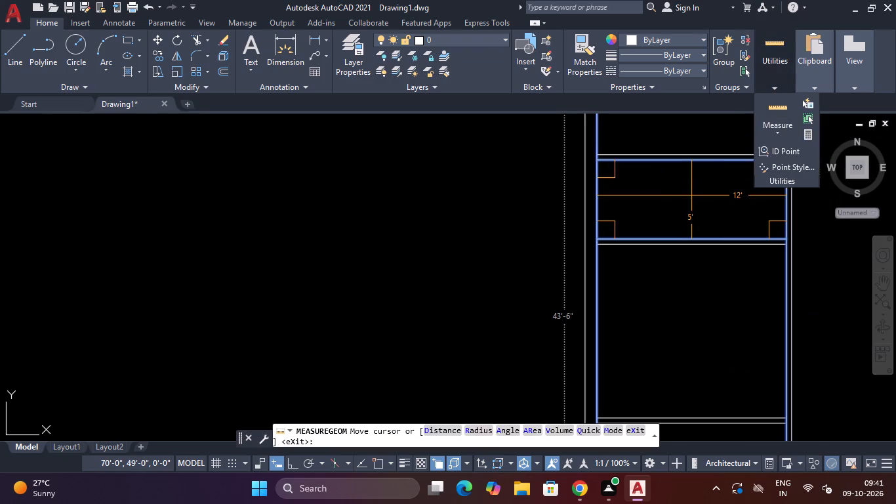
{"action": "key", "text": "Escape"}
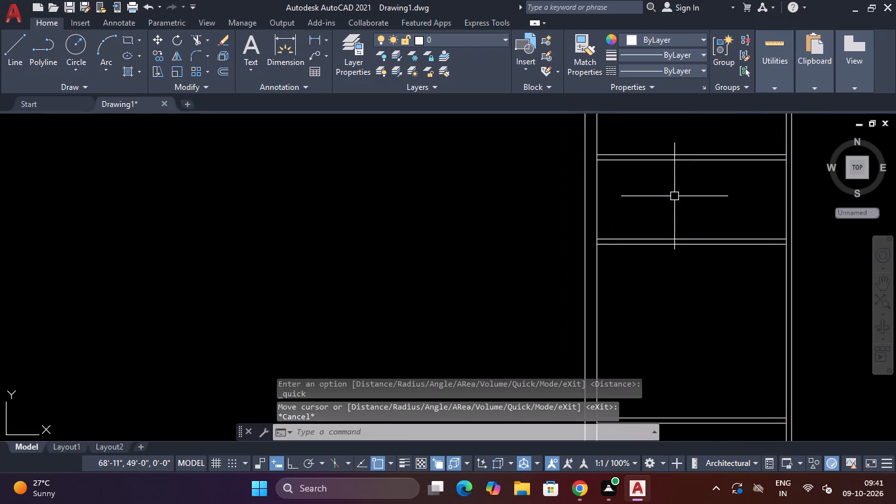
{"action": "key", "text": "Escape"}
{"action": "key", "text": "Escape"}
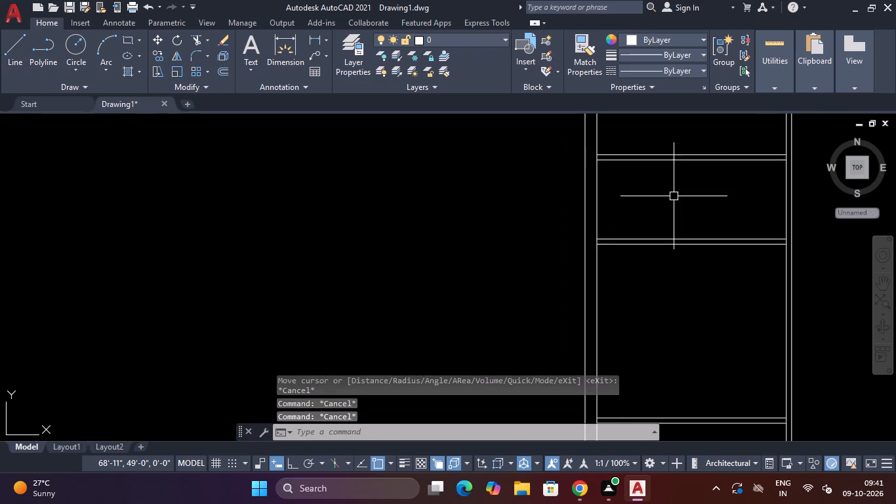
Trim the left outer wall's inner line between the paired lines of the two horizontal partitions bounding the narrow left room.
{"action": "type", "text": "TR"}
{"action": "key", "text": "space"}
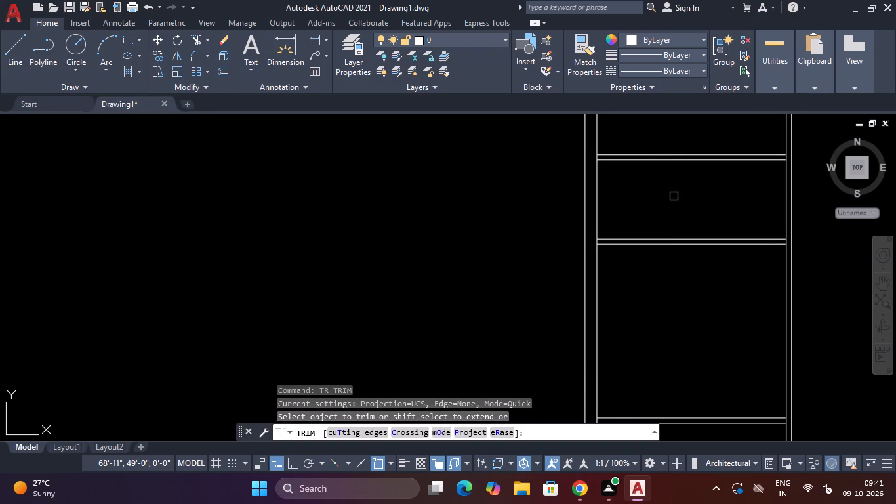
{"action": "scroll", "coordinate": [597, 141], "scroll_direction": "up", "scroll_amount": 3}
{"action": "left_click", "coordinate": [594, 200]}
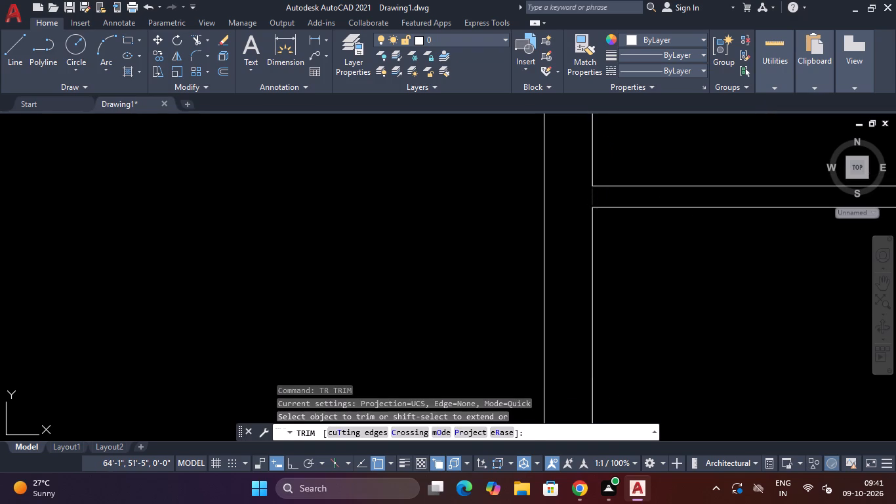
{"action": "scroll", "coordinate": [594, 200], "scroll_direction": "down", "scroll_amount": 5}
{"action": "scroll", "coordinate": [594, 229], "scroll_direction": "up", "scroll_amount": 2}
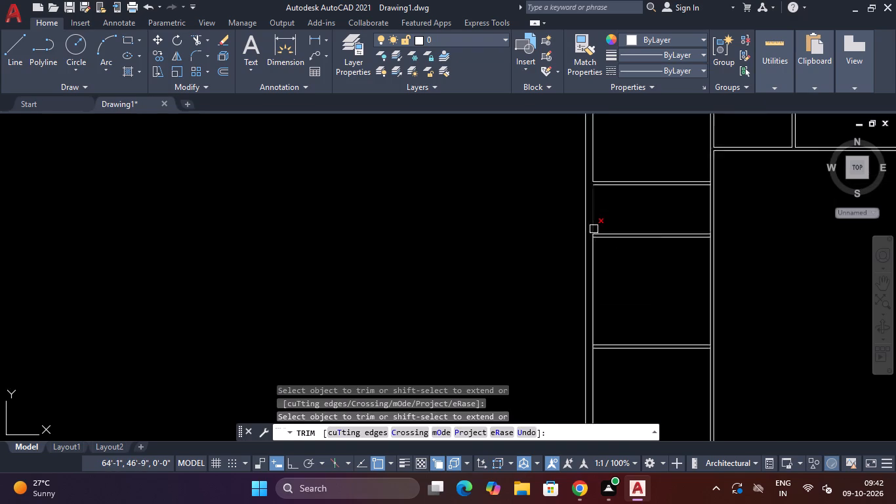
{"action": "scroll", "coordinate": [594, 229], "scroll_direction": "up", "scroll_amount": 4}
{"action": "left_click", "coordinate": [589, 287]}
{"action": "scroll", "coordinate": [594, 261], "scroll_direction": "down", "scroll_amount": 5}
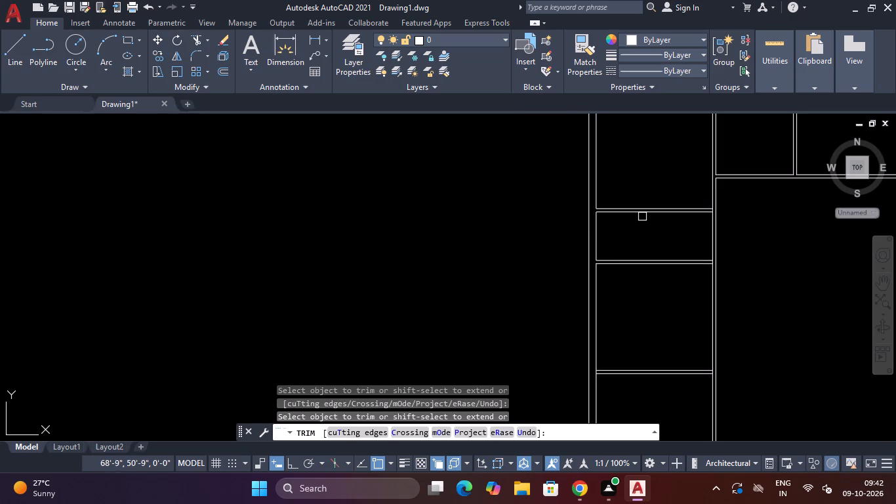
{"action": "scroll", "coordinate": [647, 217], "scroll_direction": "up", "scroll_amount": 1}
{"action": "key", "text": "Escape"}
{"action": "key", "text": "Escape"}
Offset the narrow left room's outer-wall inner line 8' into the room.
{"action": "type", "text": "O"}
{"action": "key", "text": "space"}
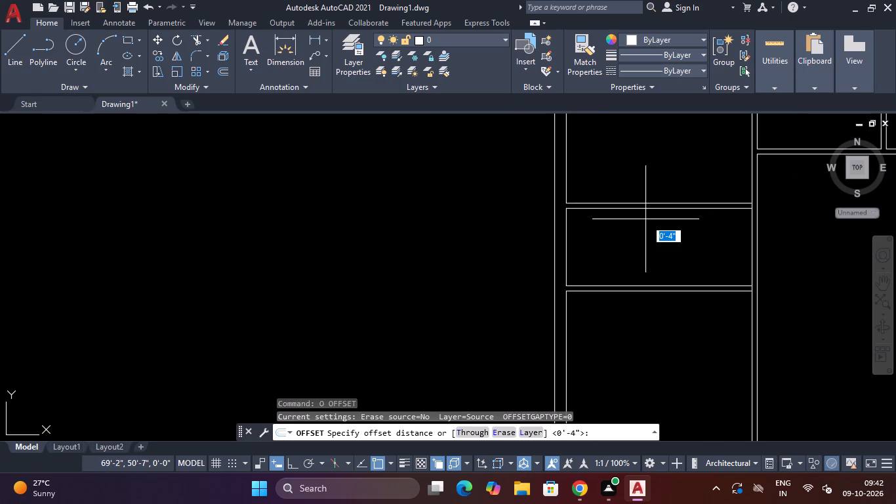
{"action": "type", "text": "8'"}
{"action": "key", "text": "Return"}
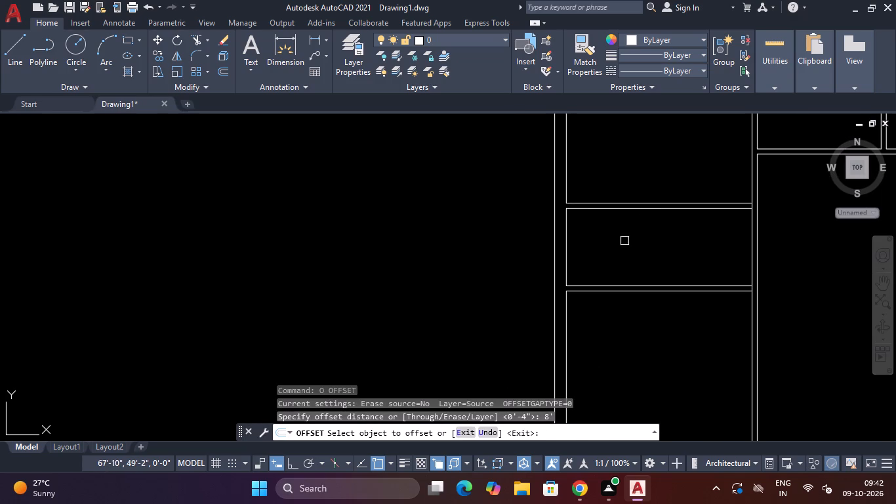
{"action": "left_click", "coordinate": [565, 241]}
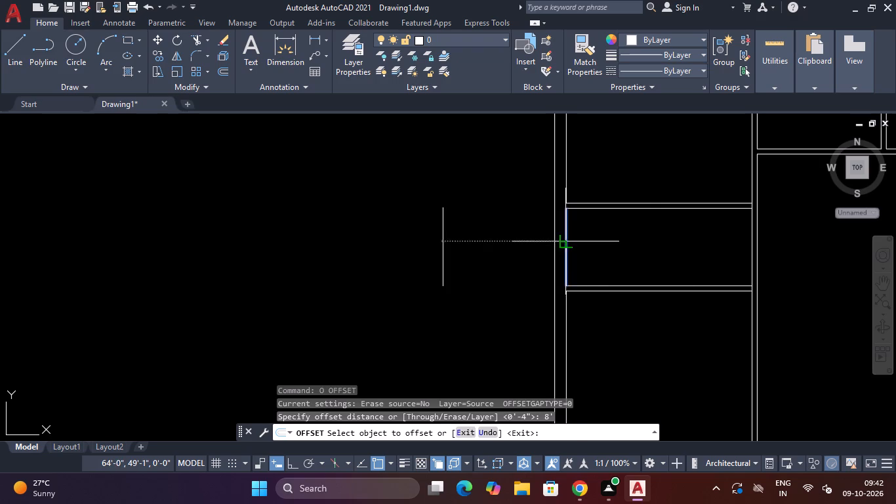
{"action": "left_click", "coordinate": [657, 248]}
{"action": "key", "text": "Escape"}
{"action": "key", "text": "Escape"}
{"action": "key", "text": "Escape"}
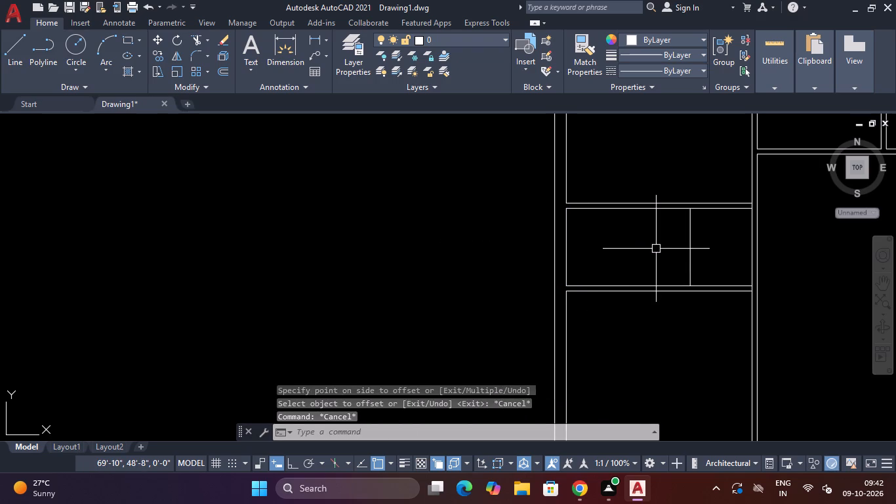
Offset the new vertical line in the narrow room 4" away from the outer wall to form a partition.
{"action": "type", "text": "O"}
{"action": "key", "text": "space"}
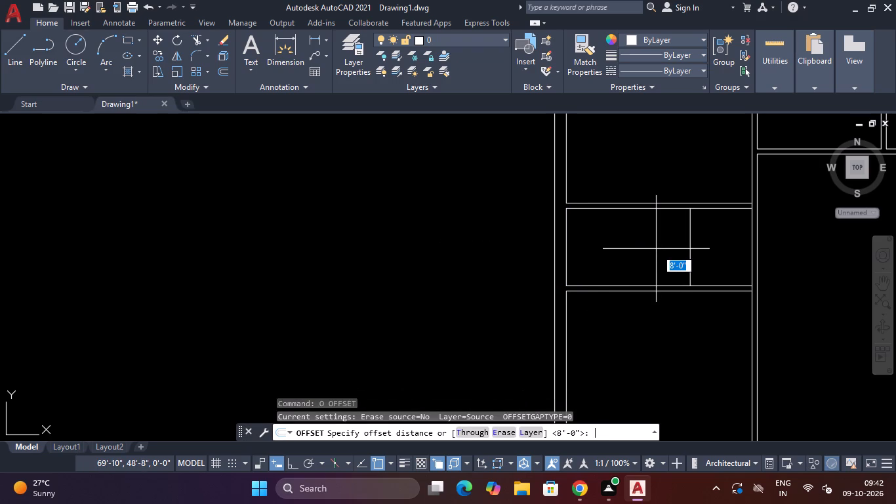
{"action": "type", "text": "4\""}
{"action": "key", "text": "Return"}
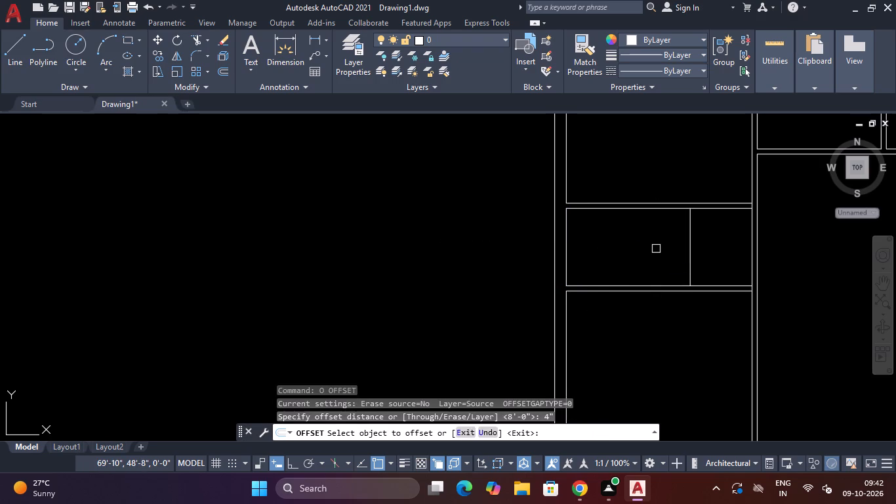
{"action": "left_click", "coordinate": [693, 262]}
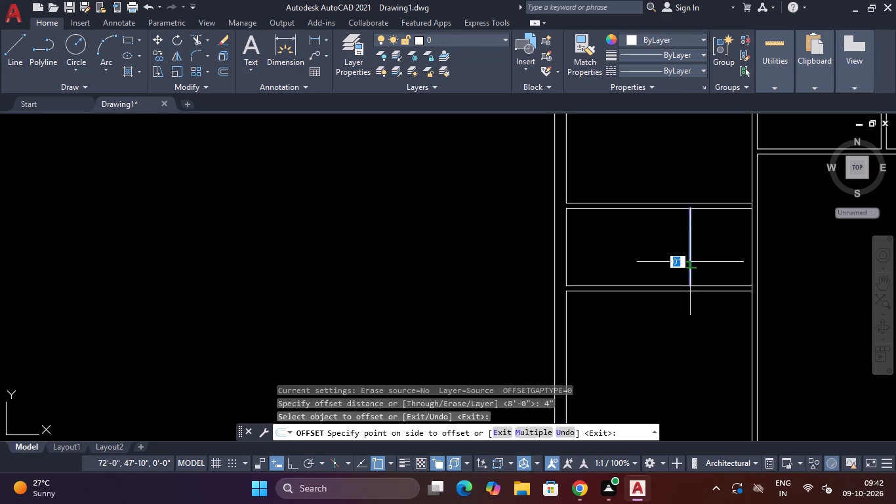
{"action": "left_click", "coordinate": [711, 259]}
{"action": "key", "text": "Escape"}
{"action": "key", "text": "Escape"}
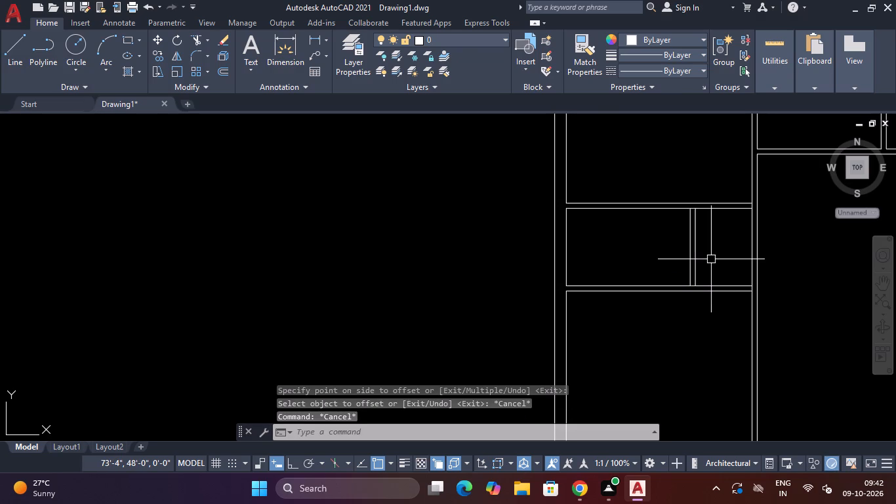
Extend the lines of both horizontal partitions bounding the narrow room to the far line of the long vertical partition.
{"action": "type", "text": "TR"}
{"action": "key", "text": "space"}
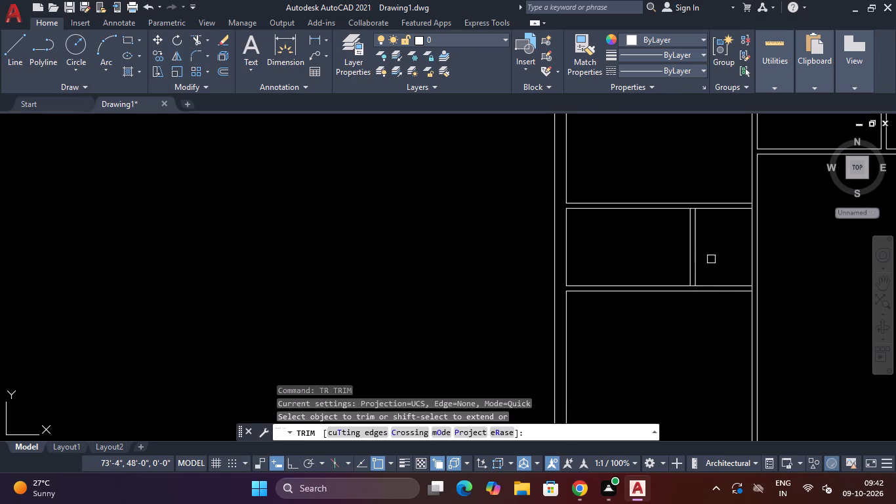
{"action": "scroll", "coordinate": [725, 199], "scroll_direction": "up", "scroll_amount": 5}
{"action": "scroll", "coordinate": [725, 199], "scroll_direction": "down", "scroll_amount": 3}
{"action": "scroll", "coordinate": [780, 209], "scroll_direction": "up", "scroll_amount": 2}
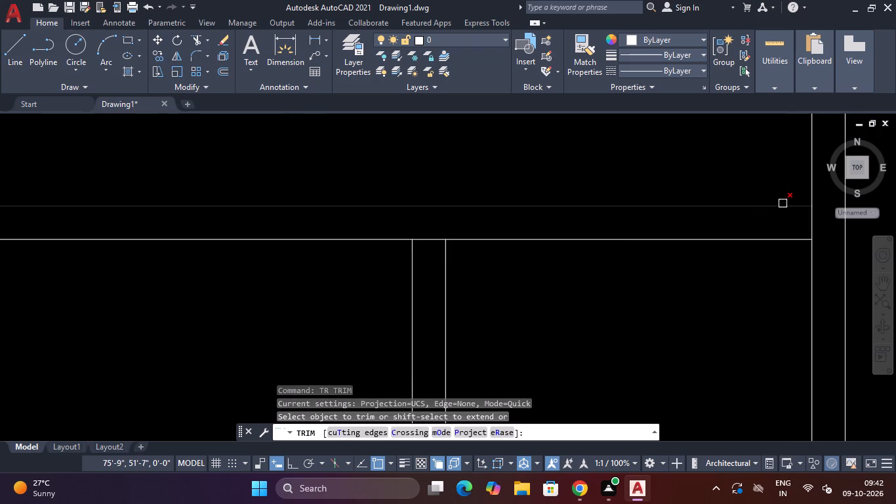
{"action": "scroll", "coordinate": [786, 203], "scroll_direction": "down", "scroll_amount": 5}
{"action": "middle_click_drag", "start_coordinate": [790, 222], "coordinate": [746, 241]}
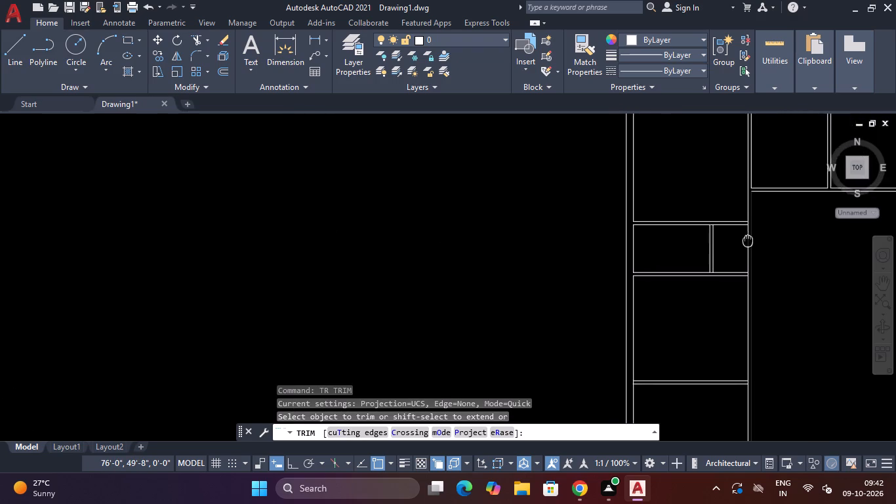
{"action": "middle_click_drag", "start_coordinate": [746, 241], "coordinate": [689, 265]}
{"action": "scroll", "coordinate": [686, 243], "scroll_direction": "up", "scroll_amount": 2}
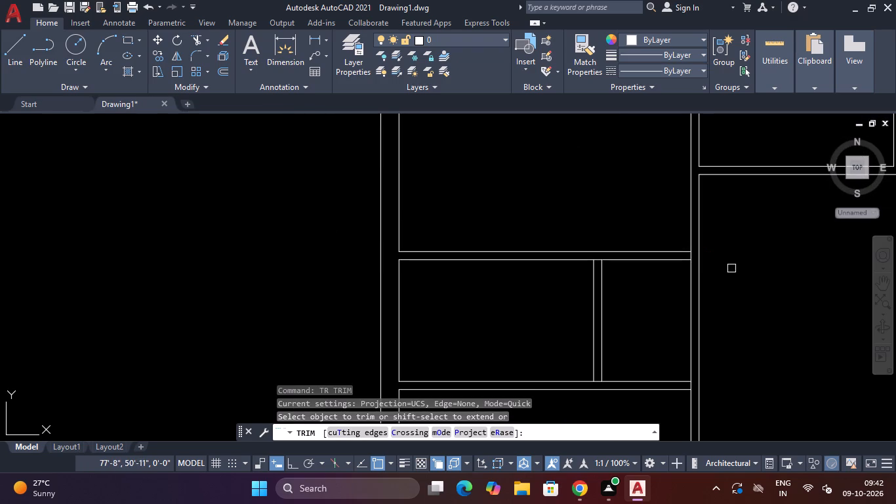
{"action": "left_click", "coordinate": [672, 261], "text": "shift"}
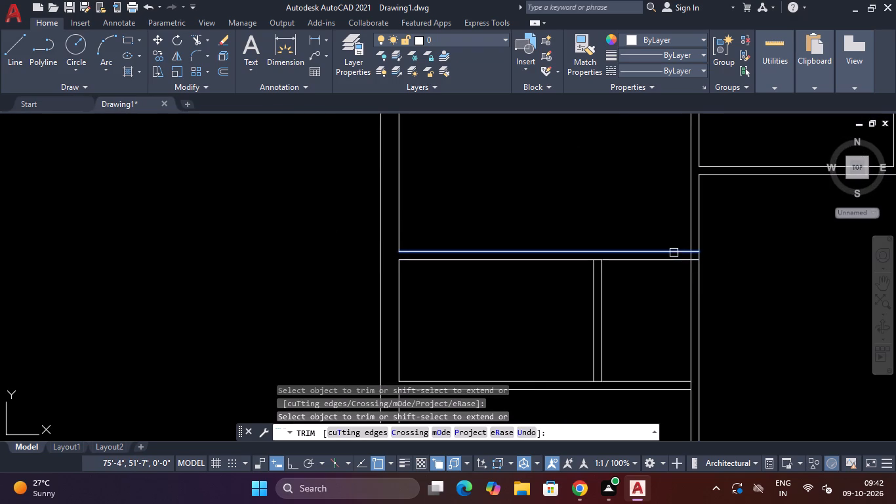
{"action": "left_click", "coordinate": [674, 253], "text": "shift"}
{"action": "left_click", "coordinate": [682, 384], "text": "shift"}
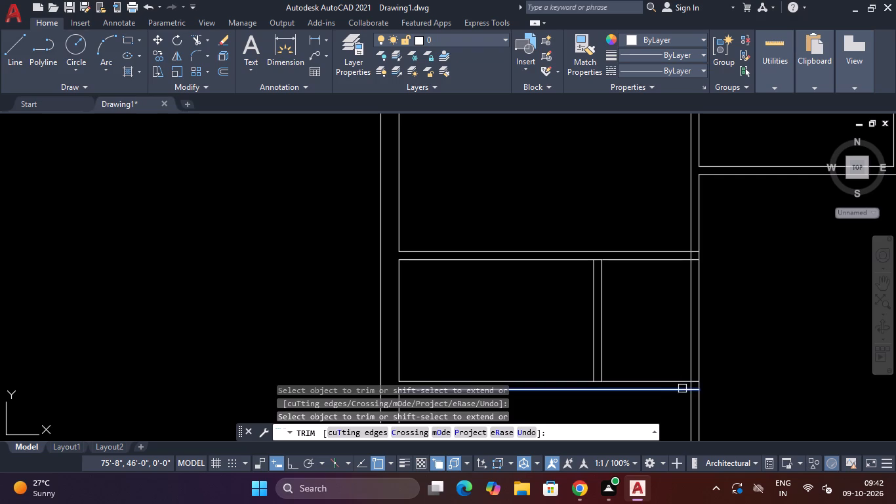
{"action": "left_click", "coordinate": [682, 389], "text": "shift"}
{"action": "key", "text": "Escape"}
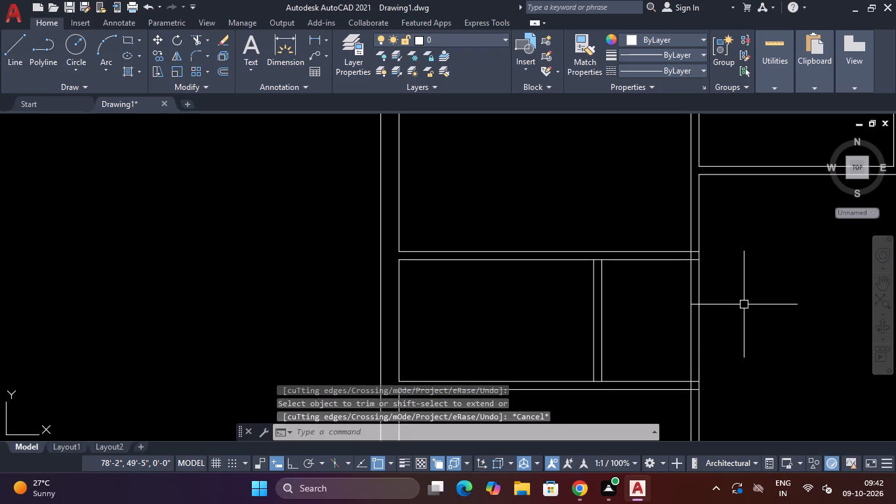
{"action": "key", "text": "Escape"}
Trim both lines of the long vertical partition between the two horizontal partitions, opening the narrow room's inner end.
{"action": "type", "text": "TR"}
{"action": "key", "text": "space"}
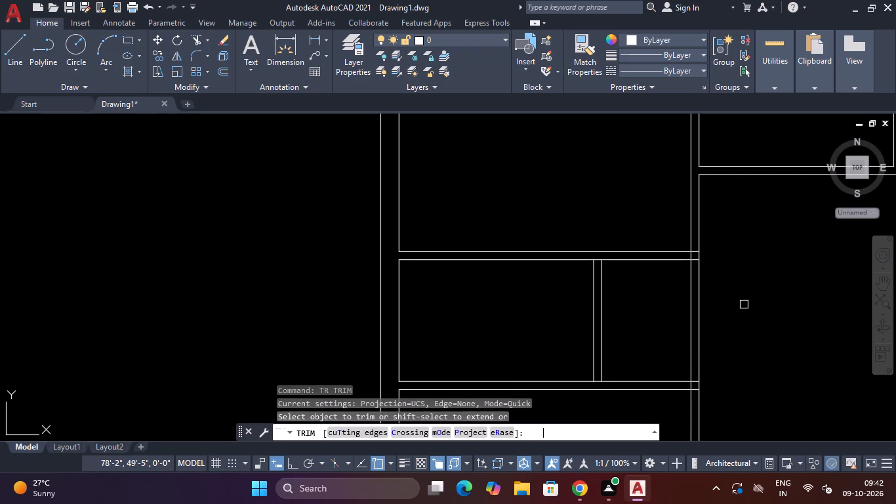
{"action": "left_click", "coordinate": [744, 304]}
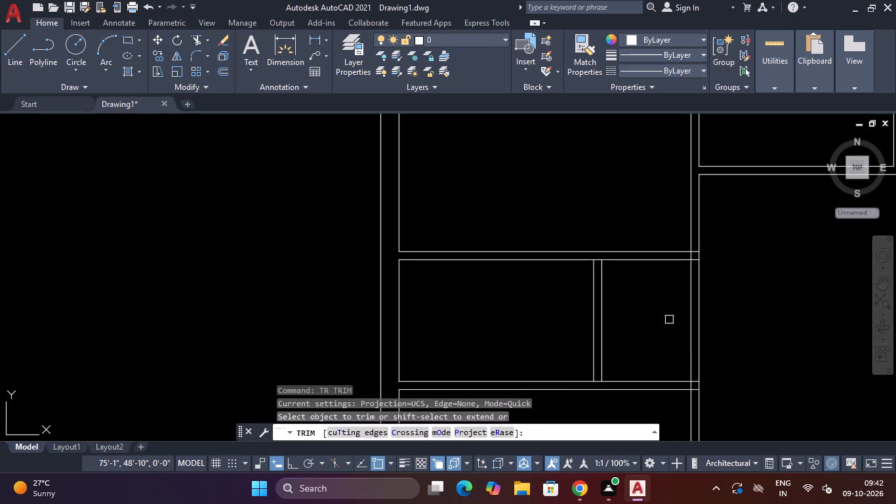
{"action": "left_click", "coordinate": [669, 320]}
{"action": "left_click", "coordinate": [759, 320]}
{"action": "key", "text": "Escape"}
{"action": "key", "text": "Escape"}
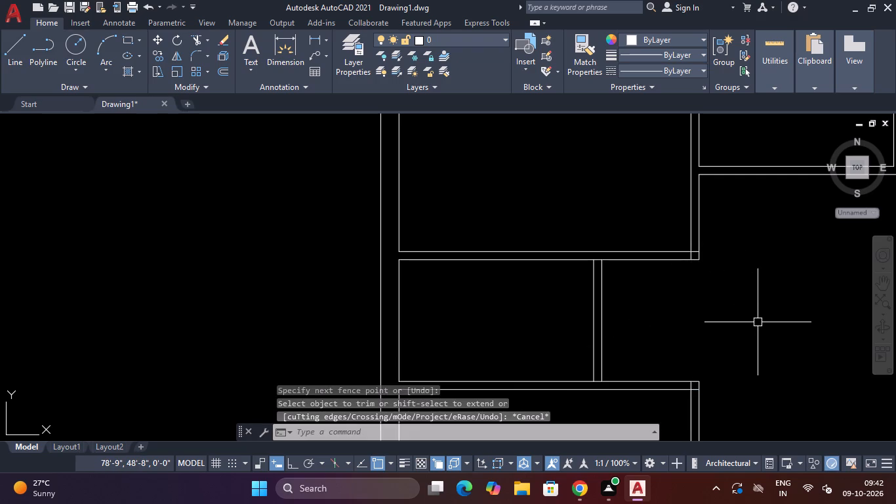
Measure the distance from the new short partition to the long vertical partition's near line with a linear dimension.
{"action": "type", "text": "DLI"}
{"action": "key", "text": "space"}
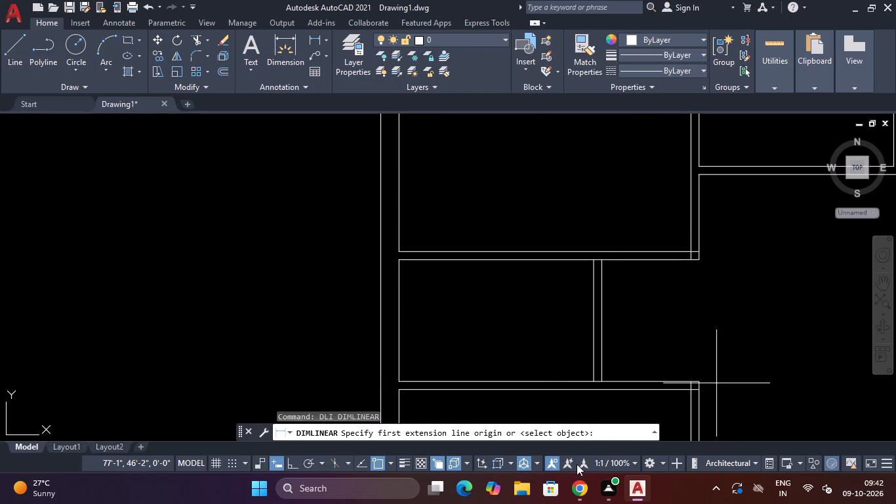
{"action": "left_click", "coordinate": [601, 381]}
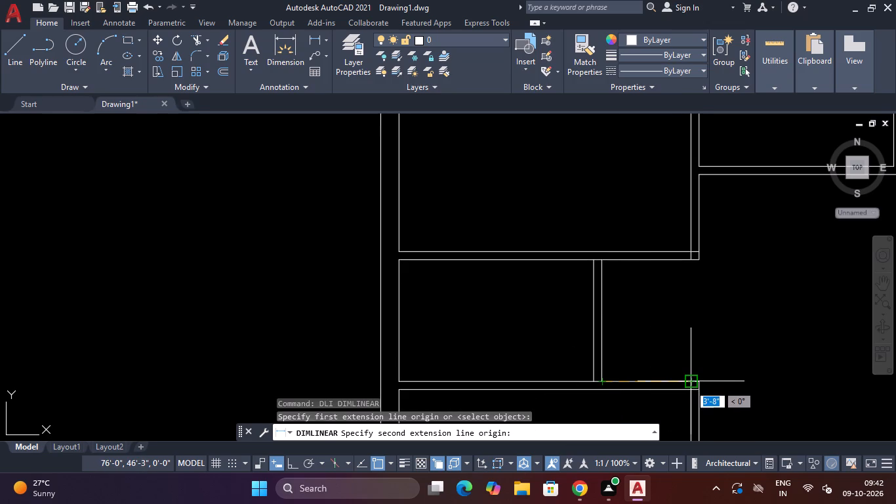
{"action": "left_click", "coordinate": [689, 385]}
{"action": "key", "text": "Escape"}
Trim the overlapping line ends inside the corner where the upper horizontal partition meets the long vertical partition.
{"action": "scroll", "coordinate": [655, 274], "scroll_direction": "down", "scroll_amount": 3}
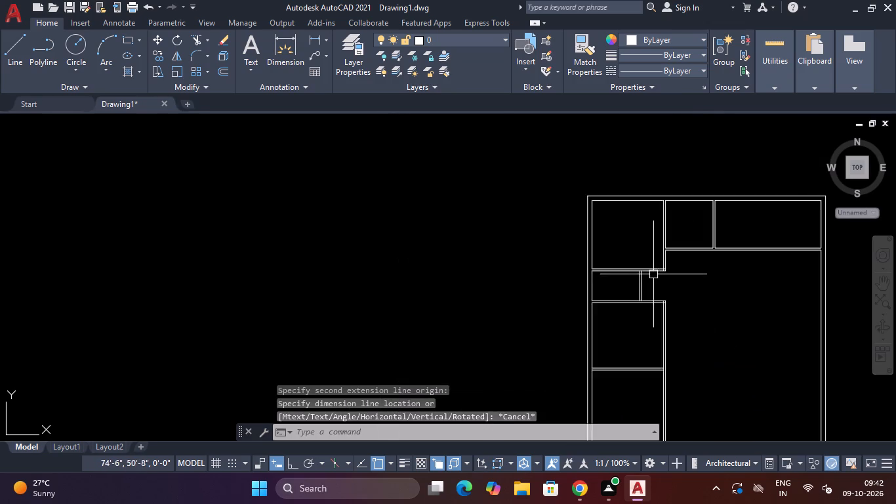
{"action": "scroll", "coordinate": [650, 280], "scroll_direction": "up", "scroll_amount": 3}
{"action": "scroll", "coordinate": [614, 231], "scroll_direction": "up", "scroll_amount": 3}
{"action": "scroll", "coordinate": [614, 234], "scroll_direction": "down", "scroll_amount": 2}
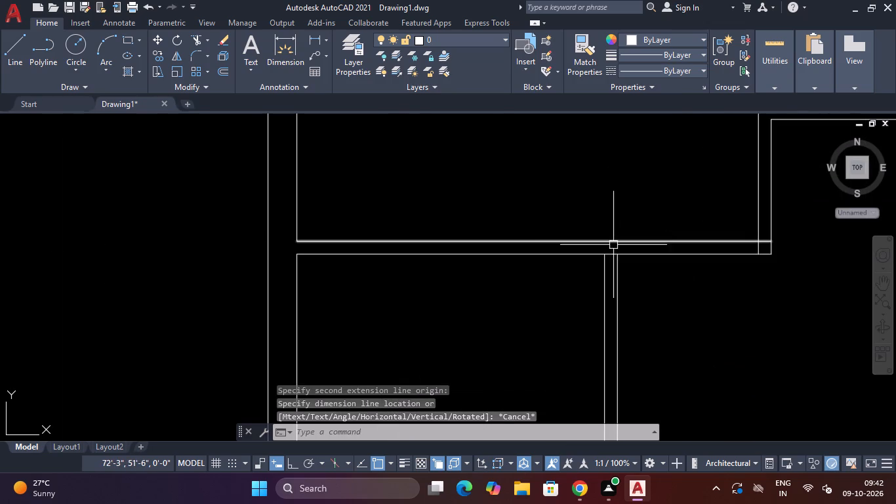
{"action": "scroll", "coordinate": [613, 245], "scroll_direction": "down", "scroll_amount": 2}
{"action": "scroll", "coordinate": [678, 245], "scroll_direction": "up", "scroll_amount": 4}
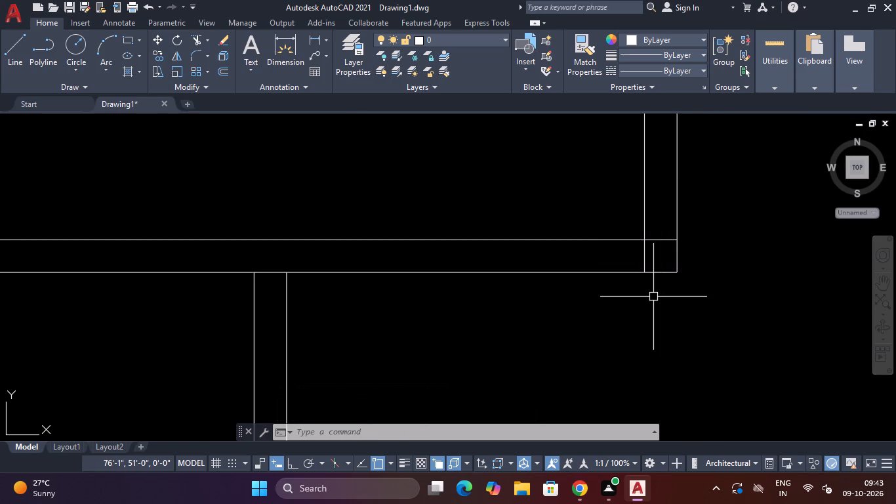
{"action": "type", "text": "TR"}
{"action": "key", "text": "space"}
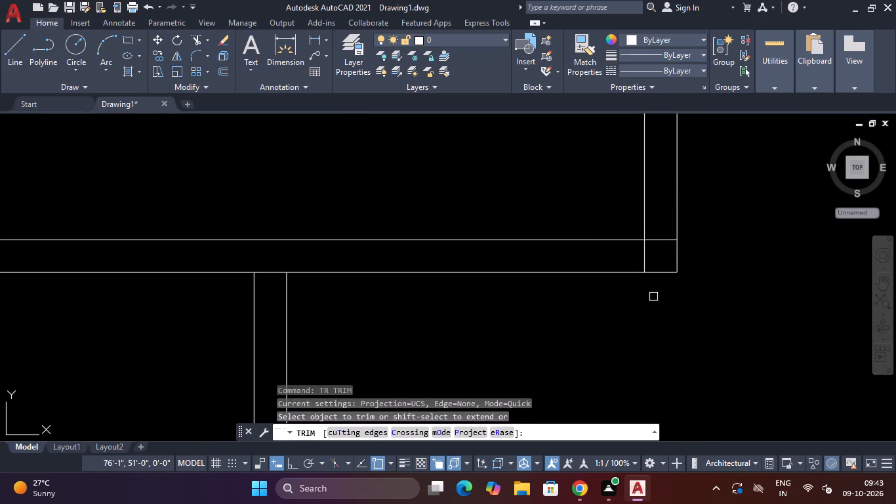
{"action": "left_click", "coordinate": [665, 222]}
{"action": "double_click", "coordinate": [660, 253]}
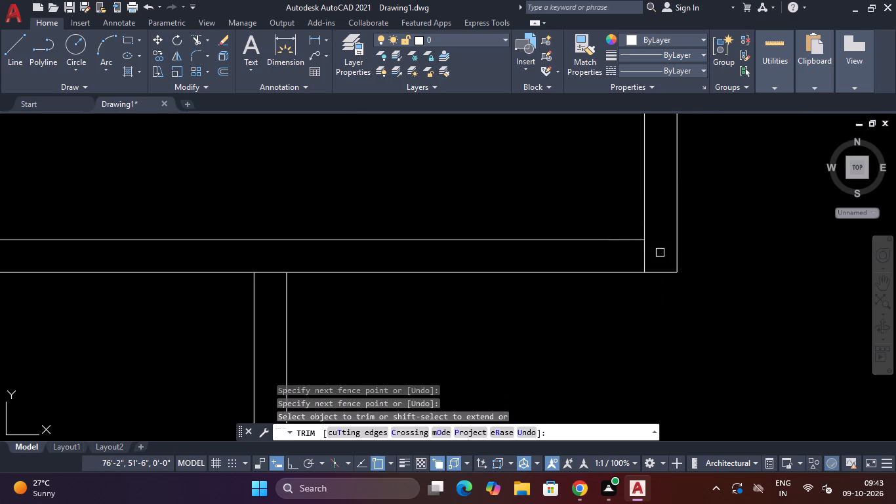
{"action": "left_click", "coordinate": [641, 263]}
Trim the upper horizontal partition's lower line between the two lines of the short vertical partition.
{"action": "scroll", "coordinate": [641, 263], "scroll_direction": "down", "scroll_amount": 3}
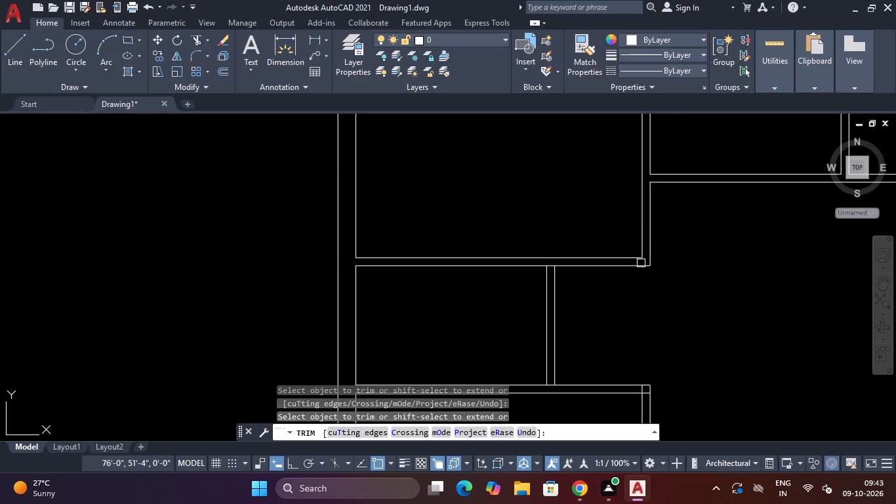
{"action": "scroll", "coordinate": [554, 261], "scroll_direction": "up", "scroll_amount": 4}
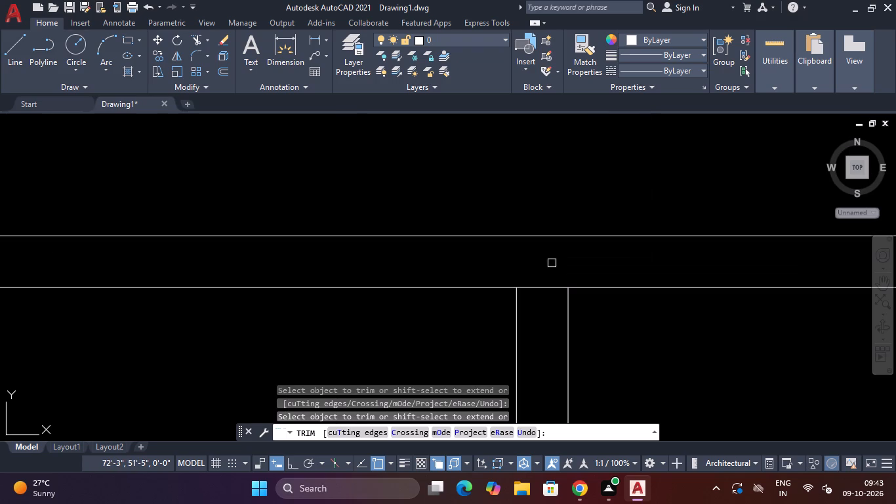
{"action": "left_click", "coordinate": [552, 263]}
{"action": "left_click", "coordinate": [529, 329]}
Trim the lower horizontal partition's upper line between the two lines of the short vertical partition.
{"action": "scroll", "coordinate": [529, 329], "scroll_direction": "down", "scroll_amount": 5}
{"action": "scroll", "coordinate": [540, 388], "scroll_direction": "up", "scroll_amount": 2}
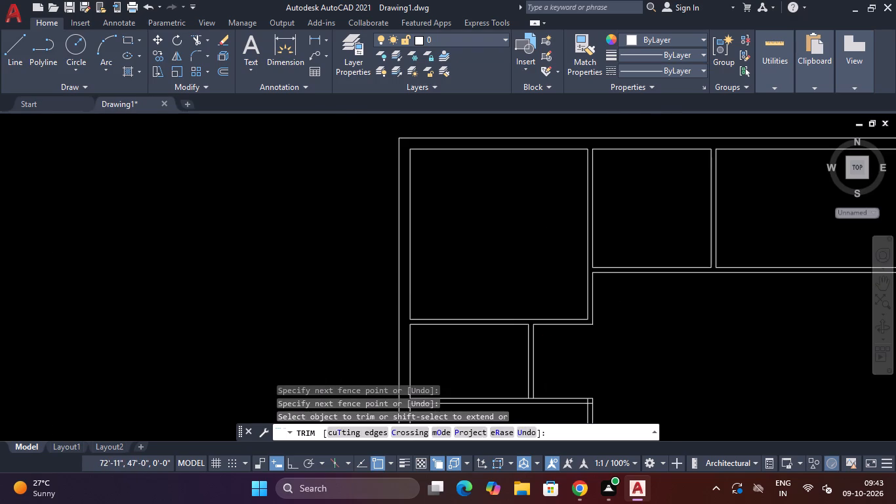
{"action": "scroll", "coordinate": [540, 388], "scroll_direction": "up", "scroll_amount": 2}
{"action": "scroll", "coordinate": [531, 411], "scroll_direction": "down", "scroll_amount": 5}
{"action": "scroll", "coordinate": [528, 402], "scroll_direction": "up", "scroll_amount": 2}
{"action": "scroll", "coordinate": [543, 341], "scroll_direction": "down", "scroll_amount": 4}
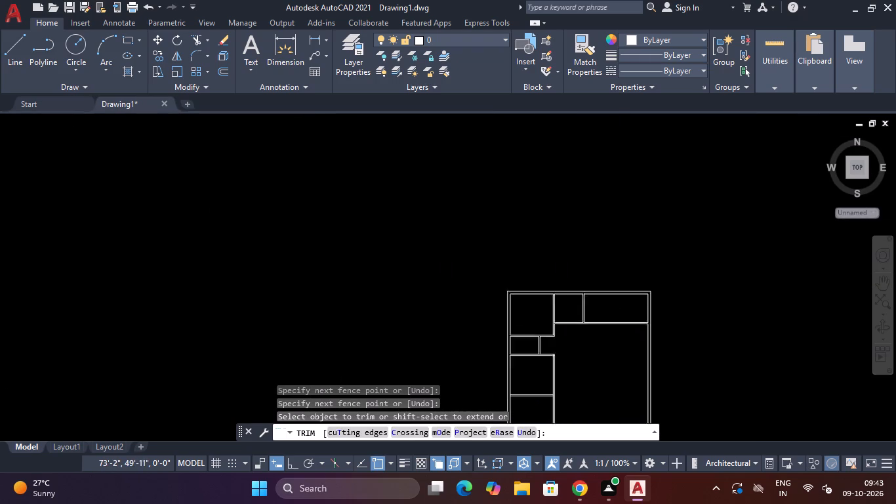
{"action": "scroll", "coordinate": [543, 341], "scroll_direction": "down", "scroll_amount": 3}
{"action": "scroll", "coordinate": [543, 352], "scroll_direction": "up", "scroll_amount": 7}
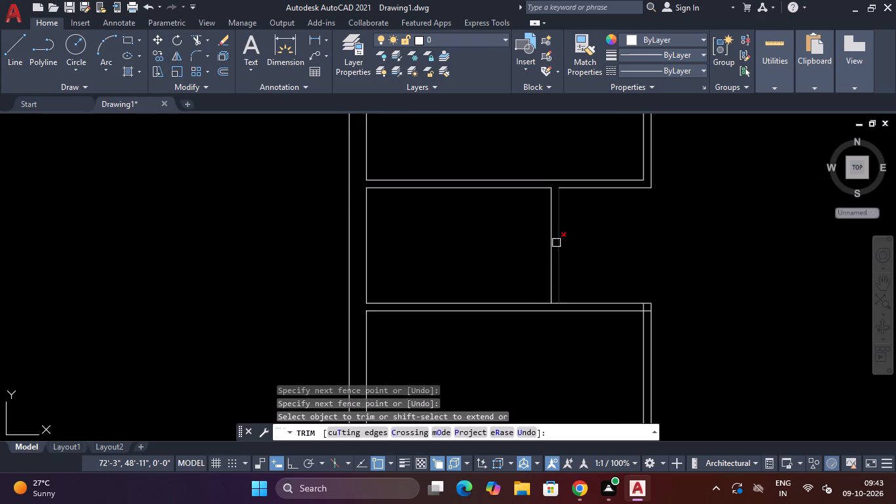
{"action": "scroll", "coordinate": [556, 280], "scroll_direction": "up", "scroll_amount": 5}
{"action": "scroll", "coordinate": [554, 323], "scroll_direction": "down", "scroll_amount": 4}
{"action": "scroll", "coordinate": [554, 336], "scroll_direction": "up", "scroll_amount": 4}
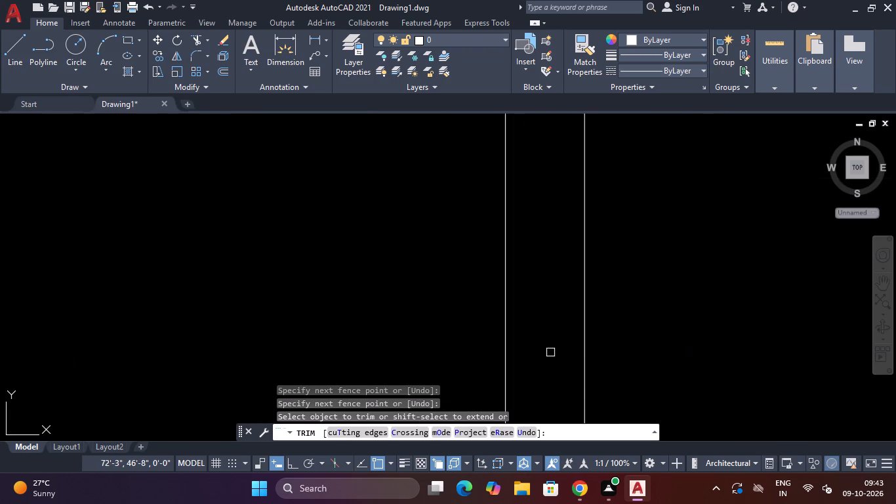
{"action": "scroll", "coordinate": [548, 352], "scroll_direction": "down", "scroll_amount": 5}
{"action": "scroll", "coordinate": [548, 352], "scroll_direction": "up", "scroll_amount": 3}
{"action": "left_click", "coordinate": [548, 356]}
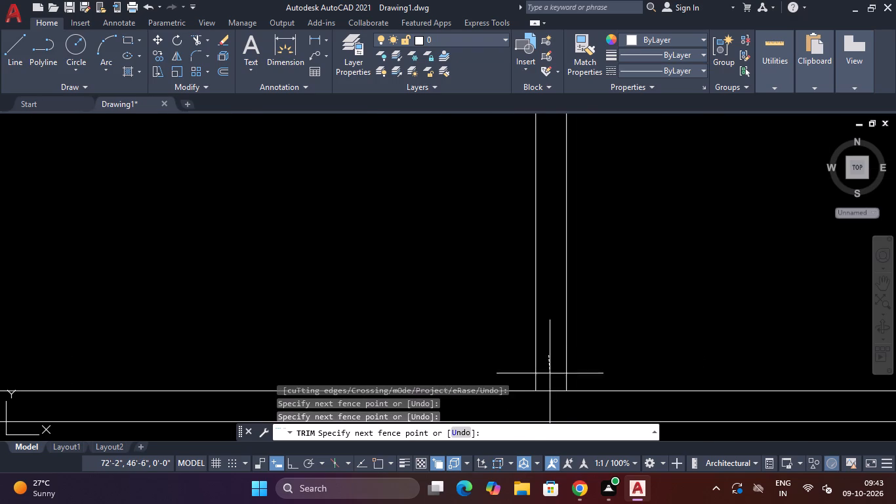
{"action": "left_click", "coordinate": [550, 400]}
Trim the overlapping line ends inside the corner where the lower horizontal partition meets the long vertical partition.
{"action": "scroll", "coordinate": [556, 394], "scroll_direction": "down", "scroll_amount": 5}
{"action": "scroll", "coordinate": [600, 404], "scroll_direction": "up", "scroll_amount": 5}
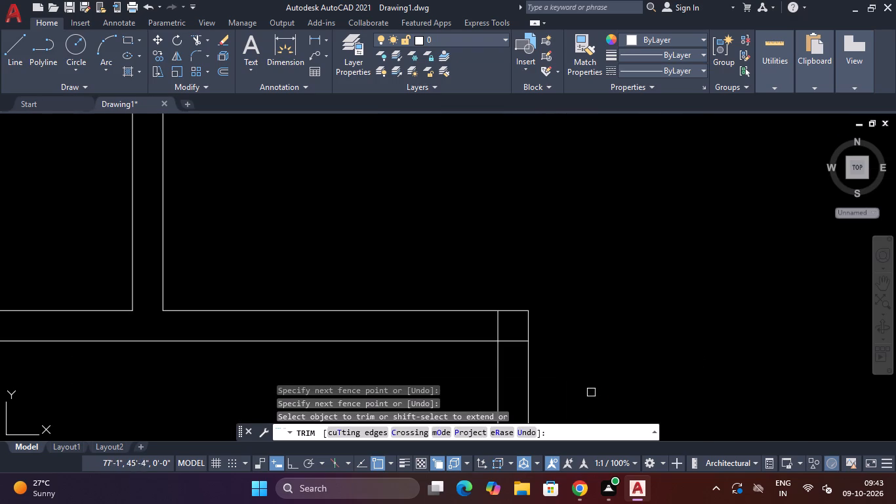
{"action": "left_click", "coordinate": [513, 329]}
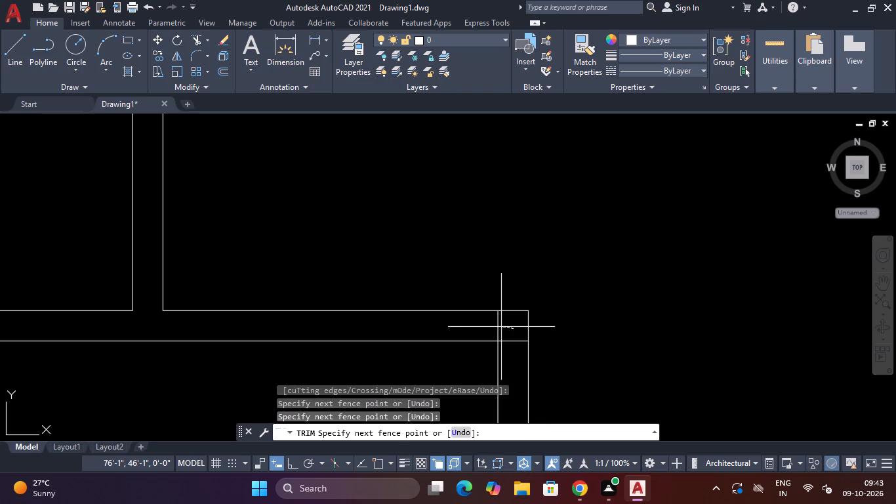
{"action": "left_click", "coordinate": [485, 327]}
{"action": "left_click", "coordinate": [504, 326]}
{"action": "left_click", "coordinate": [510, 352]}
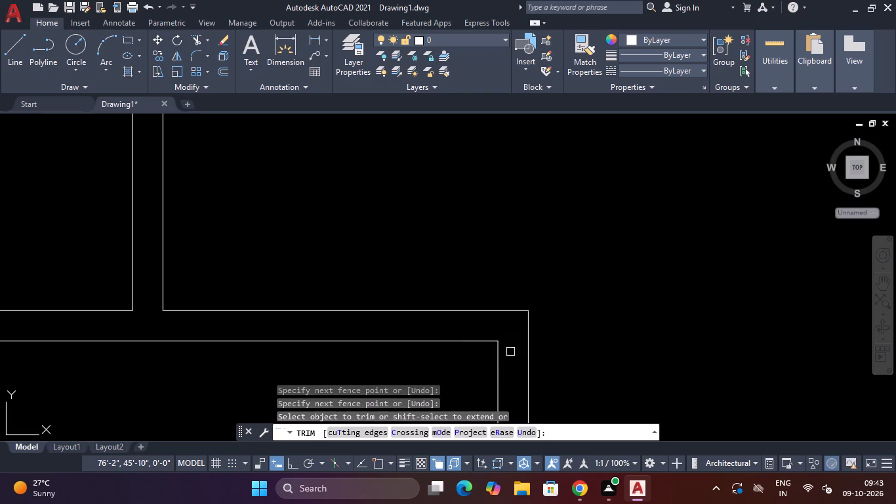
Finish trimming and review the partition layout across the whole floor plan.
{"action": "scroll", "coordinate": [510, 352], "scroll_direction": "down", "scroll_amount": 5}
{"action": "scroll", "coordinate": [523, 299], "scroll_direction": "down", "scroll_amount": 2}
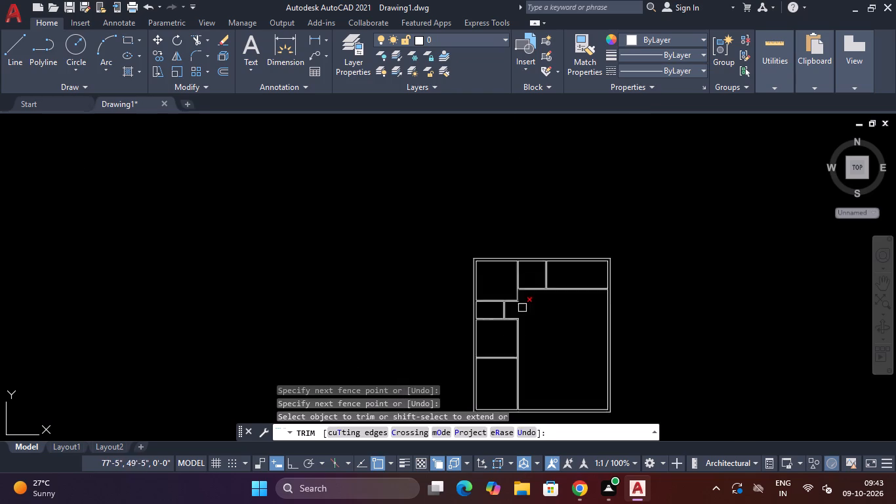
{"action": "scroll", "coordinate": [522, 308], "scroll_direction": "down", "scroll_amount": 1}
{"action": "scroll", "coordinate": [523, 365], "scroll_direction": "up", "scroll_amount": 3}
{"action": "scroll", "coordinate": [523, 365], "scroll_direction": "down", "scroll_amount": 4}
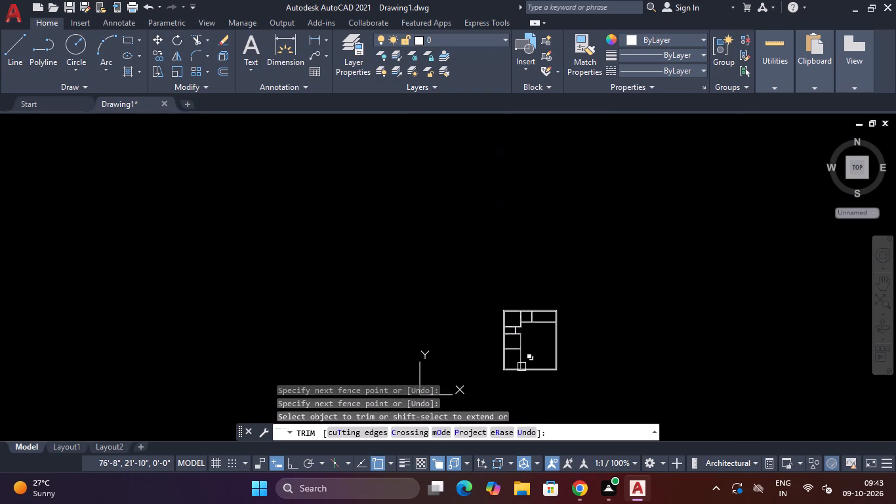
{"action": "scroll", "coordinate": [521, 367], "scroll_direction": "up", "scroll_amount": 2}
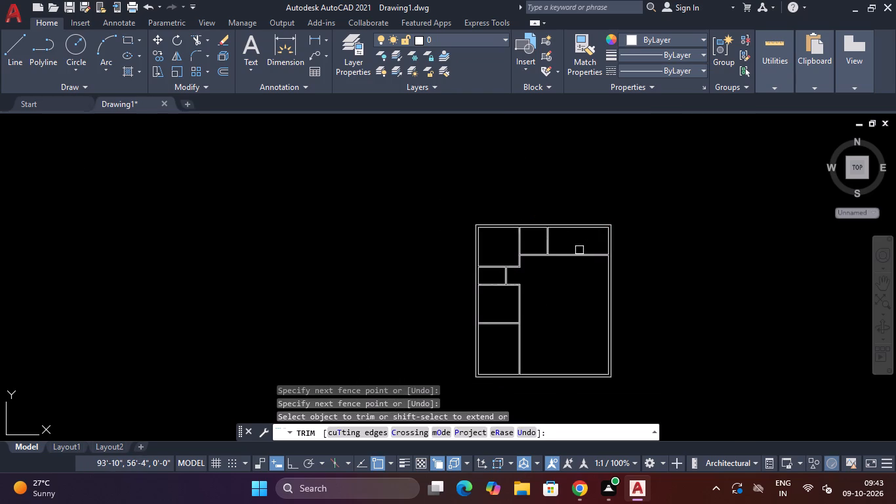
{"action": "scroll", "coordinate": [607, 258], "scroll_direction": "up", "scroll_amount": 3}
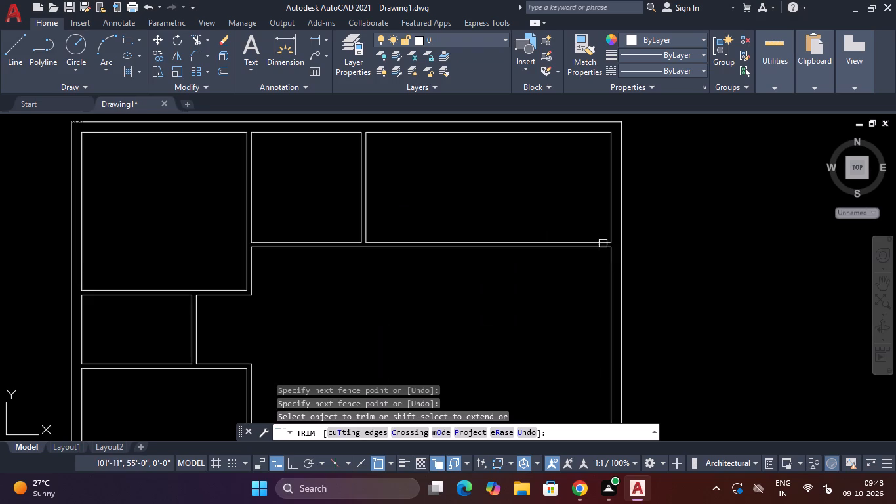
{"action": "key", "text": "Escape"}
{"action": "key", "text": "Escape"}
{"action": "scroll", "coordinate": [455, 202], "scroll_direction": "down", "scroll_amount": 4}
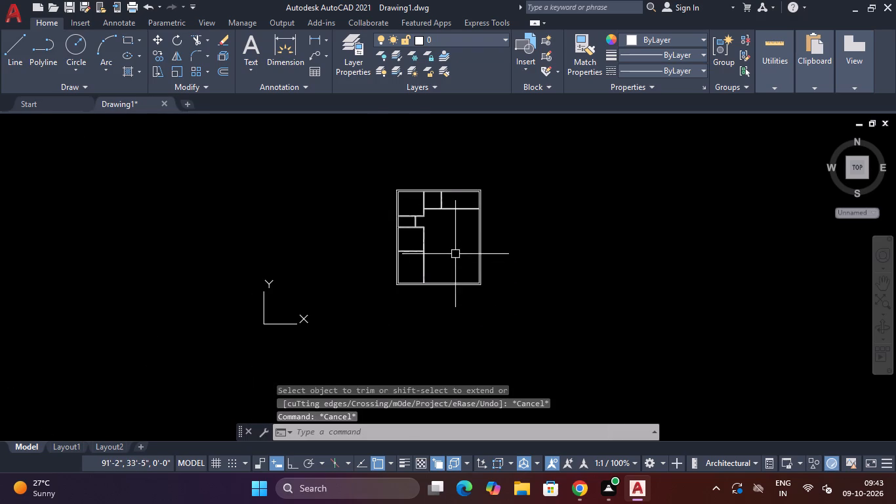
{"action": "scroll", "coordinate": [455, 254], "scroll_direction": "up", "scroll_amount": 2}
{"action": "scroll", "coordinate": [455, 254], "scroll_direction": "down", "scroll_amount": 2}
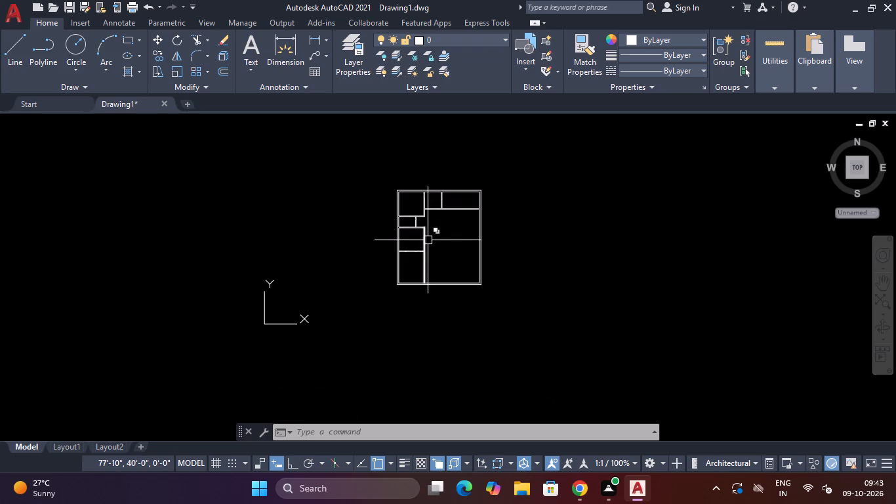
{"action": "scroll", "coordinate": [472, 217], "scroll_direction": "down", "scroll_amount": 1}
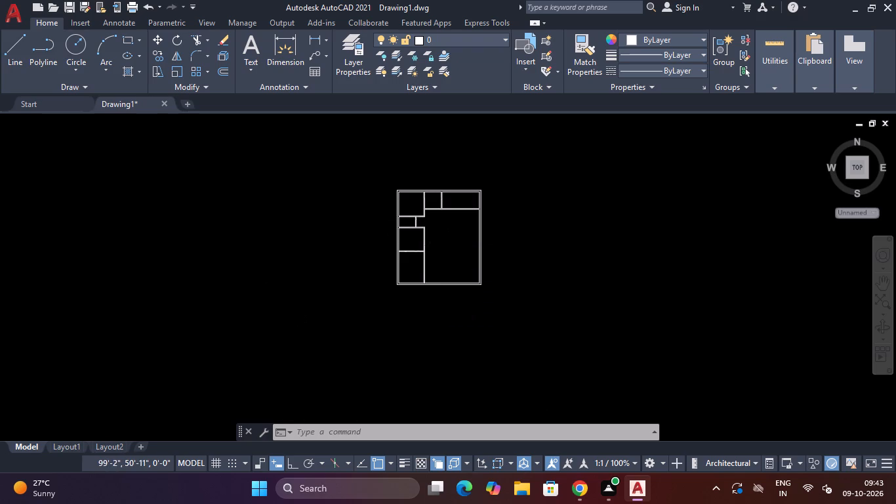
{"action": "scroll", "coordinate": [472, 217], "scroll_direction": "up", "scroll_amount": 2}
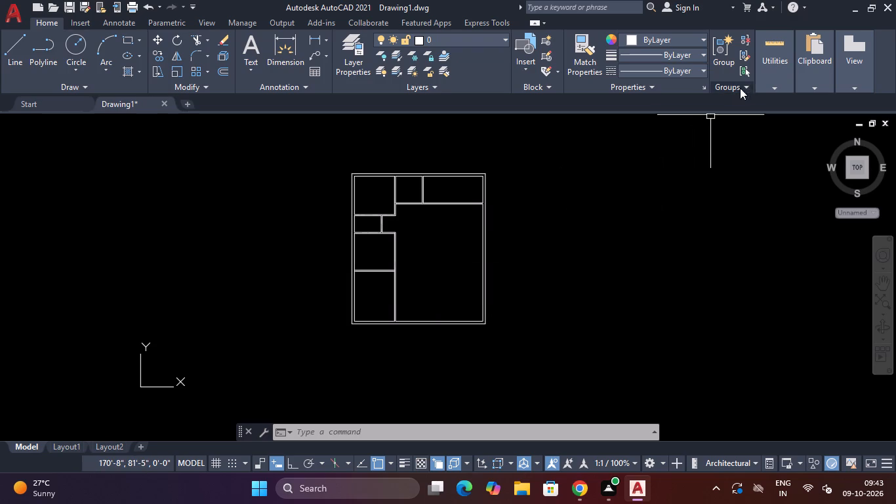
Quick-measure the inside dimensions of the large open room and the upper-left corner room.
{"action": "left_click", "coordinate": [775, 104]}
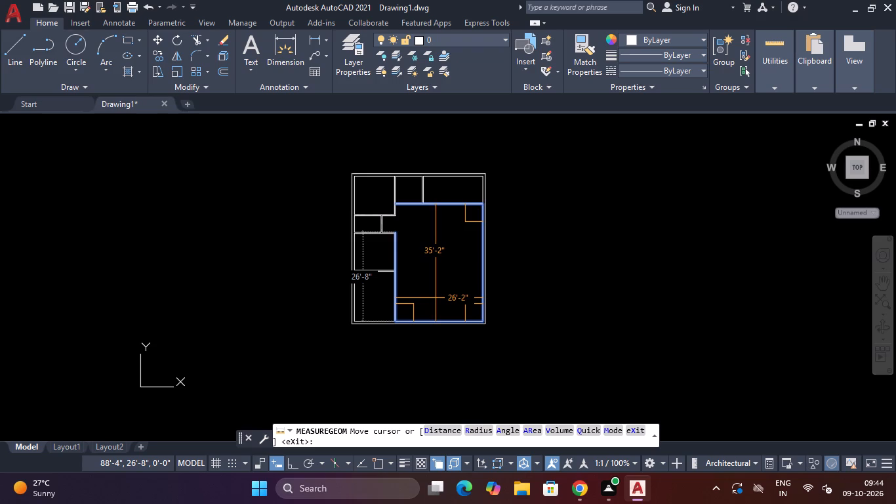
{"action": "key", "text": "Escape"}
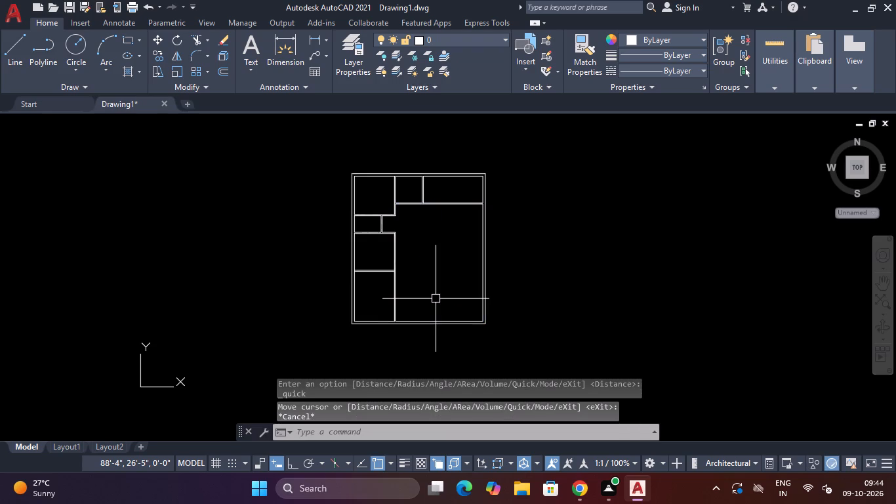
{"action": "scroll", "coordinate": [373, 179], "scroll_direction": "up", "scroll_amount": 2}
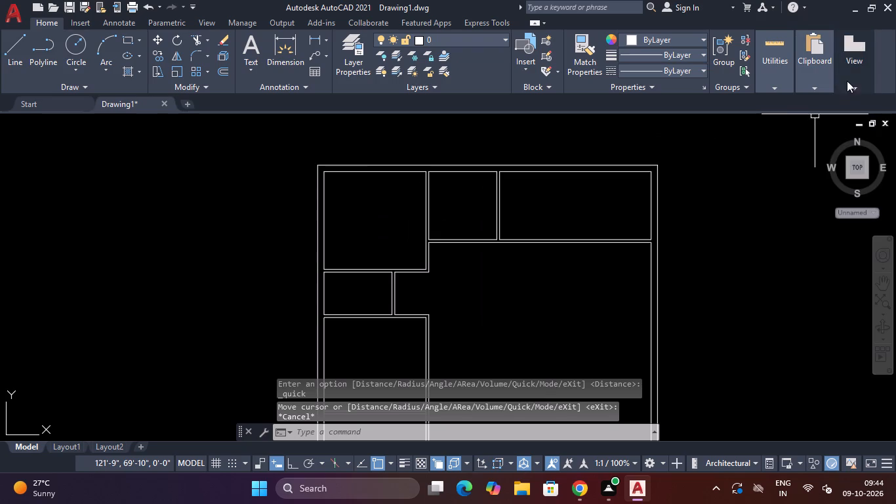
{"action": "left_click", "coordinate": [773, 110]}
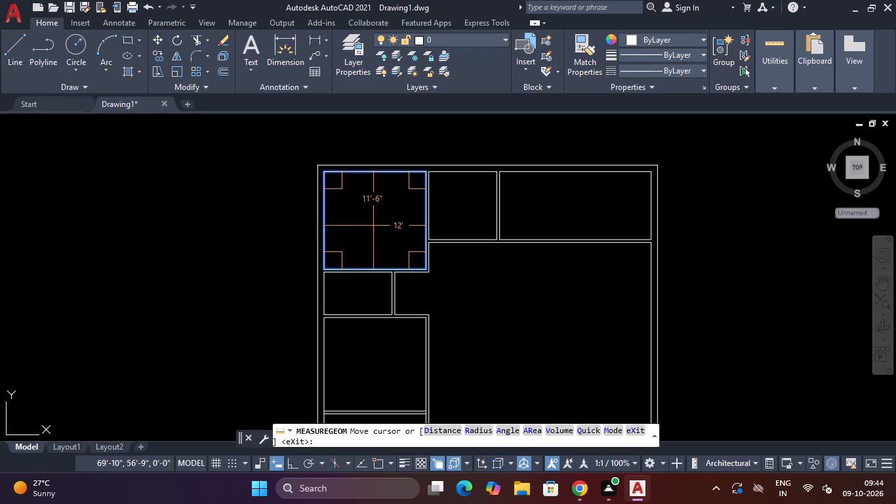
{"action": "key", "text": "Escape"}
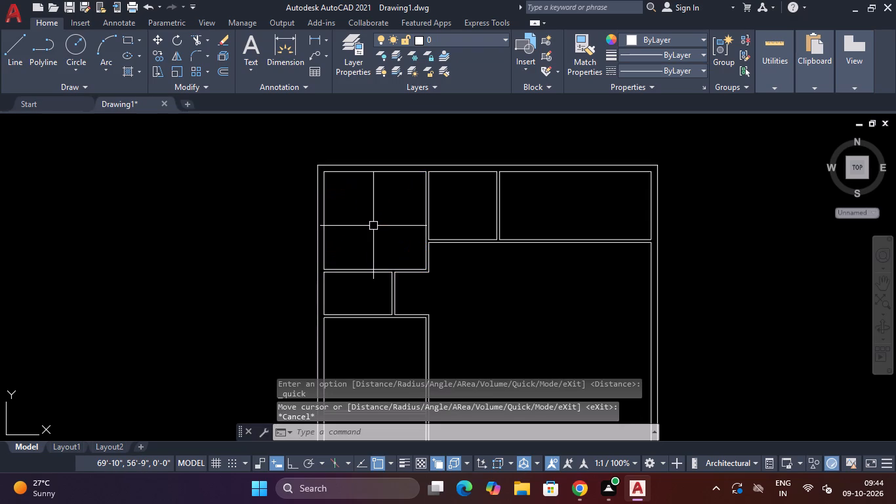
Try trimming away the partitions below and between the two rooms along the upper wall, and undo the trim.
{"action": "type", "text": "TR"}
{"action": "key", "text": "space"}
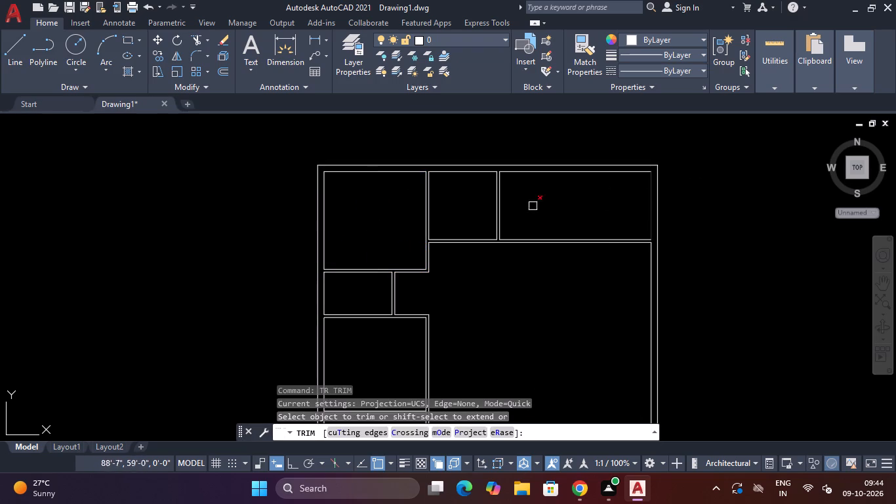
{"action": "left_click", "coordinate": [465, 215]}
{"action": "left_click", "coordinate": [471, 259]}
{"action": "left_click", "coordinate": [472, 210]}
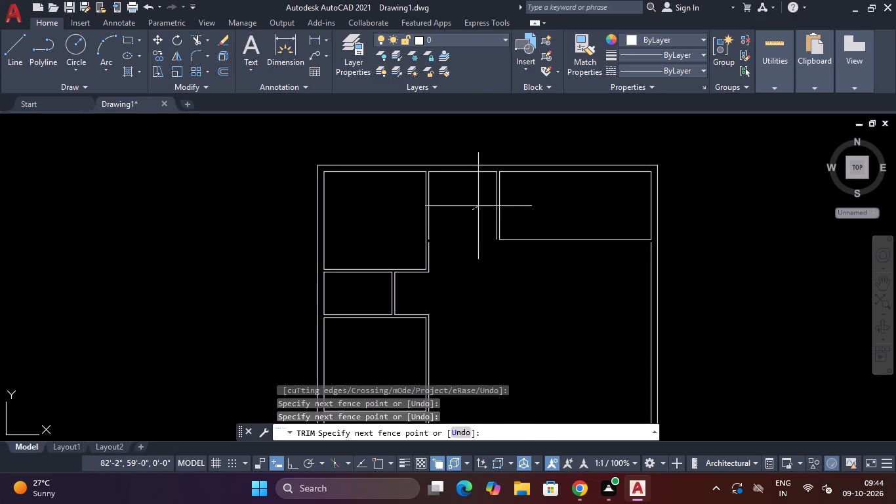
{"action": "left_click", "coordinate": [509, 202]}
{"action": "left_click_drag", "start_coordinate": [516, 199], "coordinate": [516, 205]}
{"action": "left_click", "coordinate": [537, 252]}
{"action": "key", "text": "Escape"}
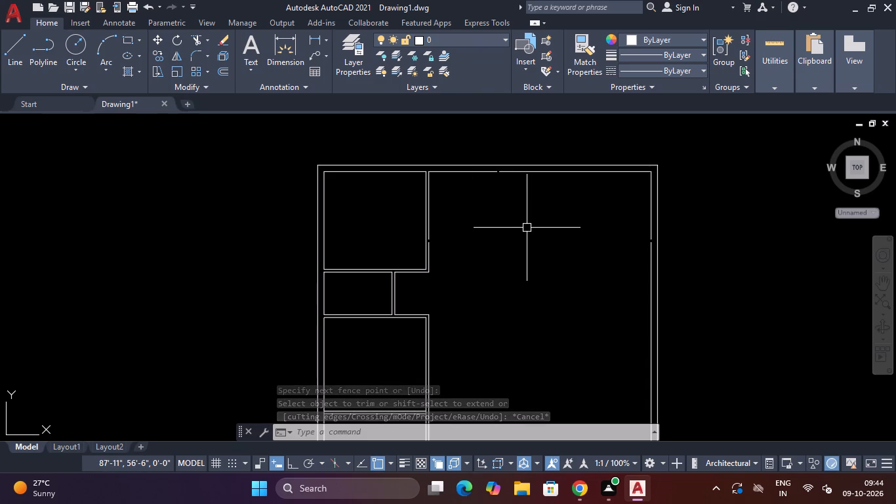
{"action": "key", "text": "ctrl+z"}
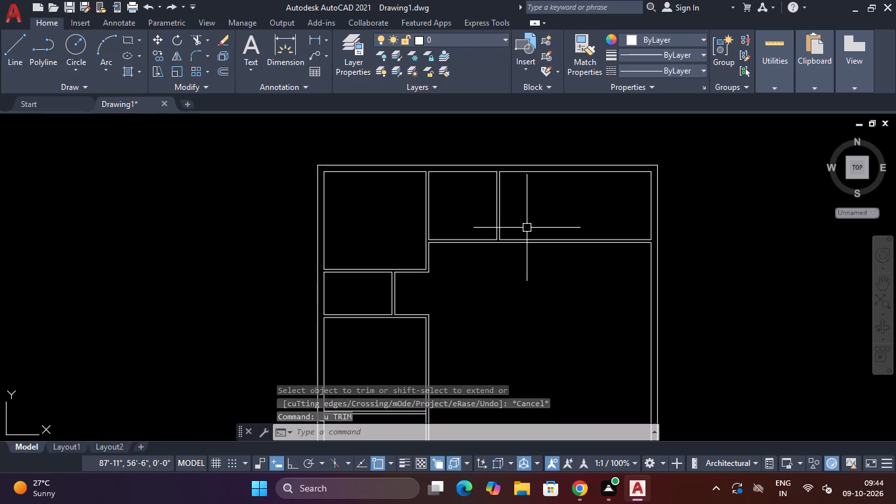
Trim away both lines of the short vertical partition between the two rooms along the upper wall.
{"action": "scroll", "coordinate": [457, 218], "scroll_direction": "up", "scroll_amount": 2}
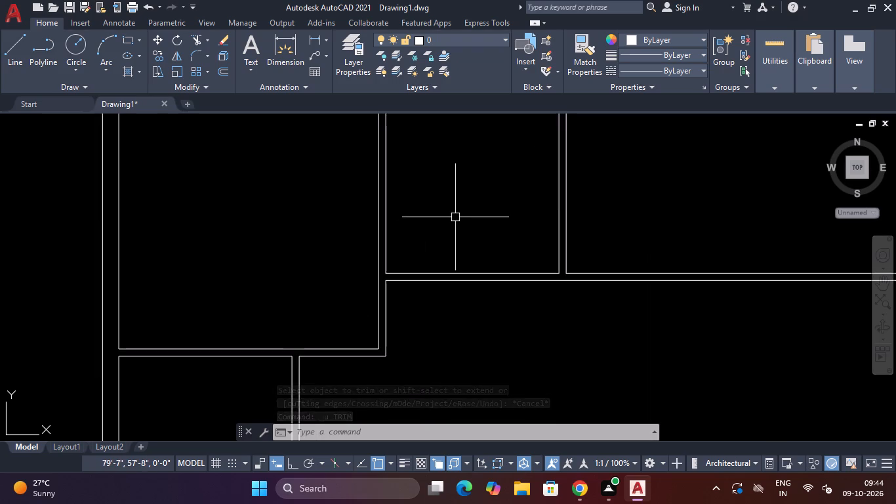
{"action": "key", "text": "t"}
{"action": "type", "text": "R"}
{"action": "key", "text": "space"}
{"action": "left_click", "coordinate": [619, 180]}
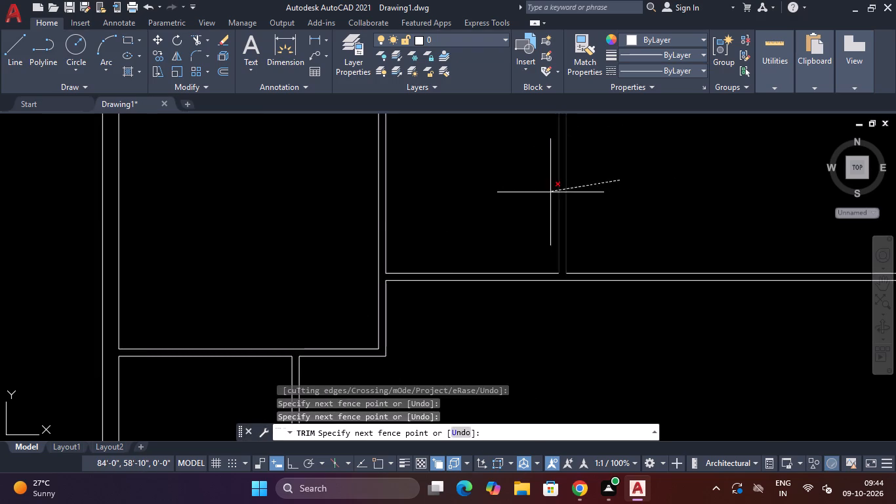
{"action": "left_click", "coordinate": [550, 192]}
{"action": "scroll", "coordinate": [550, 192], "scroll_direction": "down", "scroll_amount": 3}
{"action": "key", "text": "Escape"}
{"action": "key", "text": "Escape"}
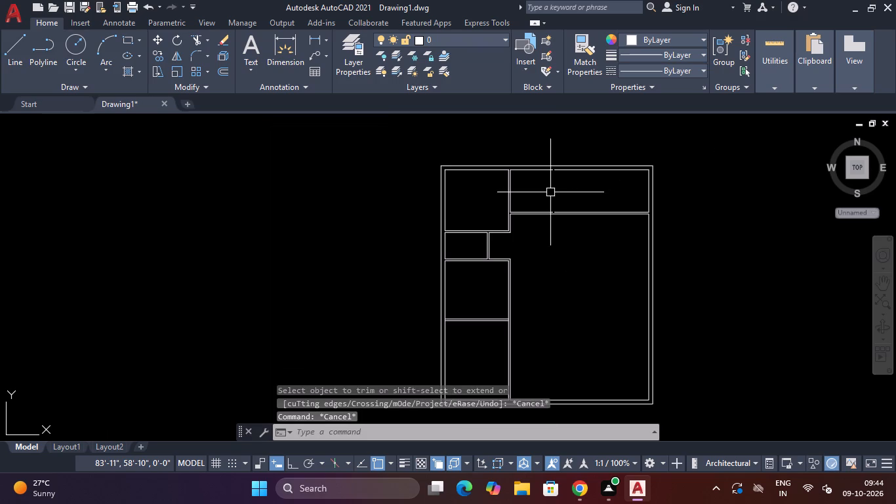
Offset the east line of the upper-left room's vertical partition 5' eastward into the adjoining upper room.
{"action": "type", "text": "O"}
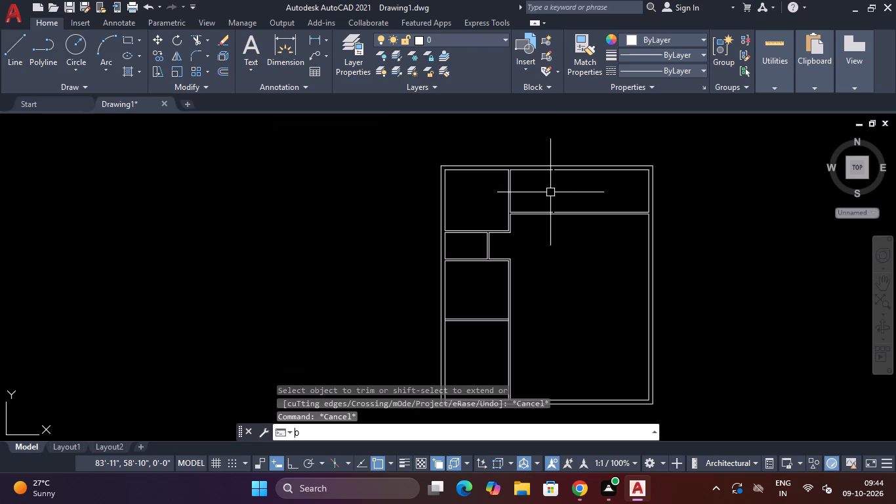
{"action": "key", "text": "space"}
{"action": "type", "text": "5'"}
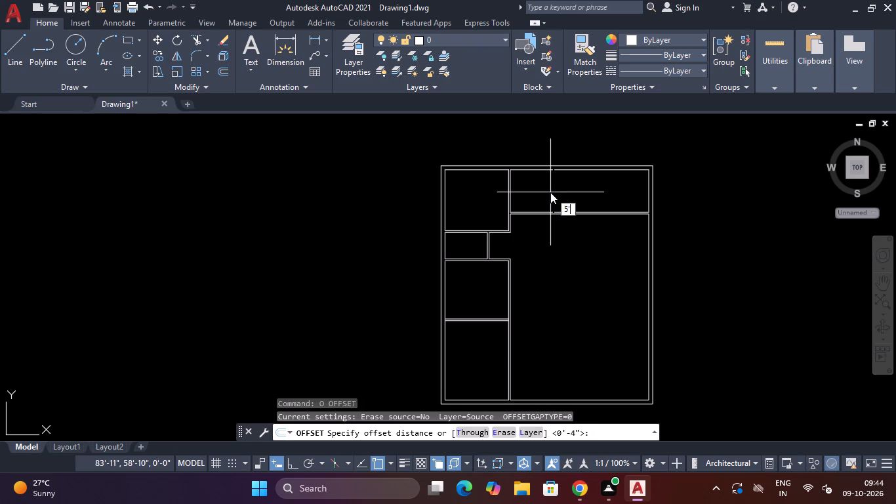
{"action": "key", "text": "Return"}
{"action": "scroll", "coordinate": [535, 186], "scroll_direction": "up", "scroll_amount": 1}
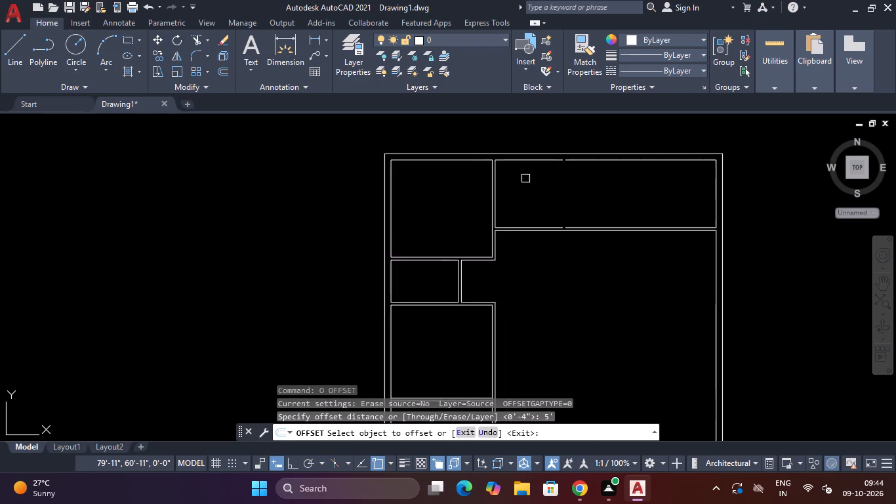
{"action": "scroll", "coordinate": [496, 196], "scroll_direction": "up", "scroll_amount": 2}
{"action": "left_click", "coordinate": [494, 194]}
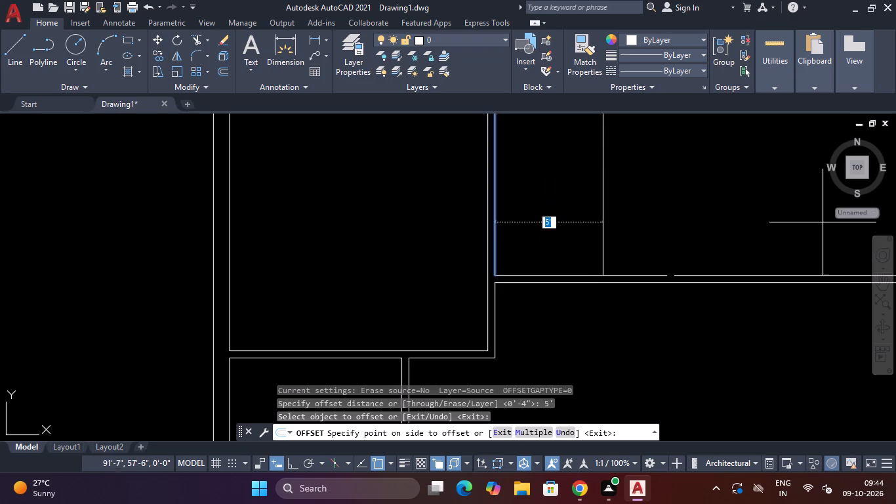
{"action": "scroll", "coordinate": [707, 222], "scroll_direction": "down", "scroll_amount": 3}
{"action": "scroll", "coordinate": [707, 222], "scroll_direction": "up", "scroll_amount": 2}
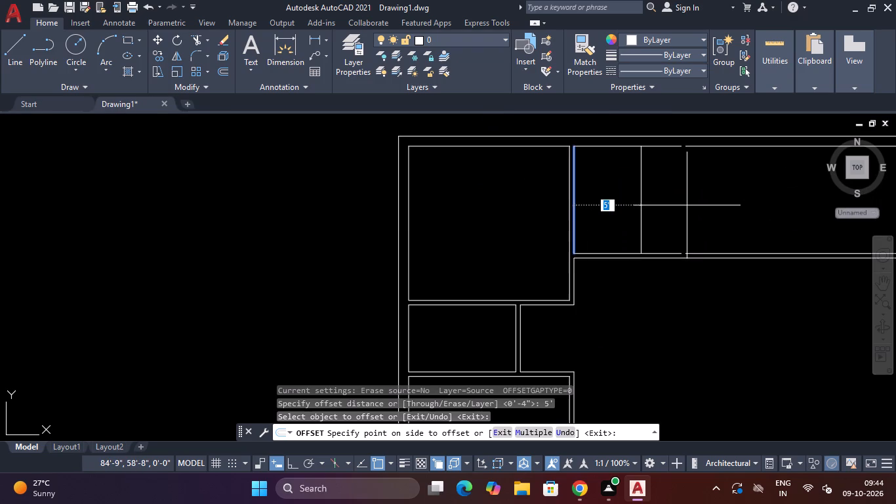
{"action": "left_click", "coordinate": [687, 205]}
{"action": "key", "text": "Escape"}
{"action": "key", "text": "Escape"}
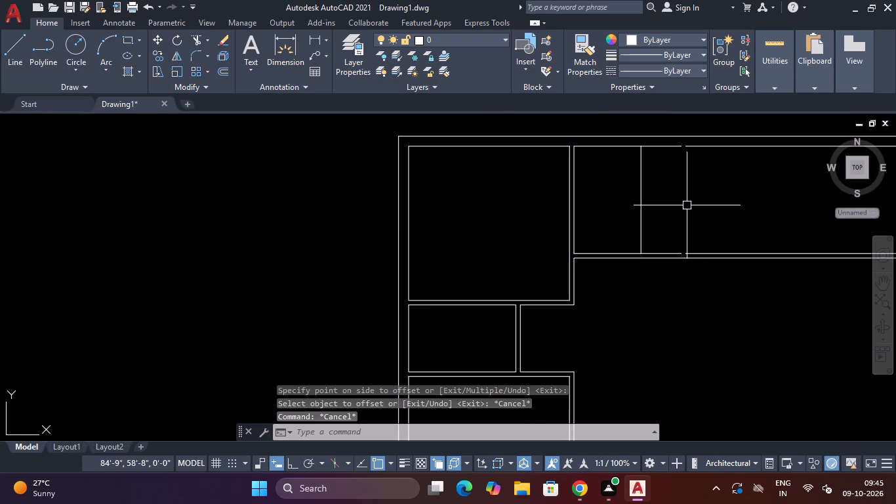
Offset the new vertical line 4" eastward to form the second face of the partition.
{"action": "type", "text": "O"}
{"action": "key", "text": "space"}
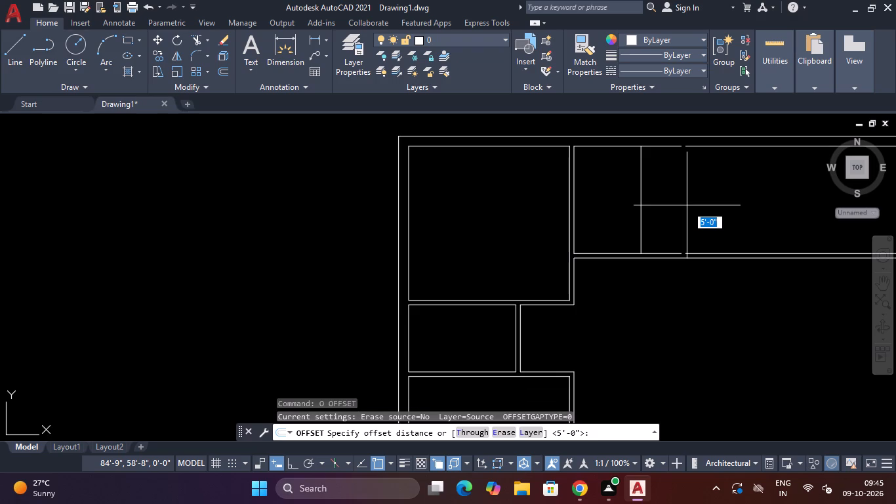
{"action": "key", "text": "4"}
{"action": "key", "text": "shift+quotedbl"}
{"action": "key", "text": "Return"}
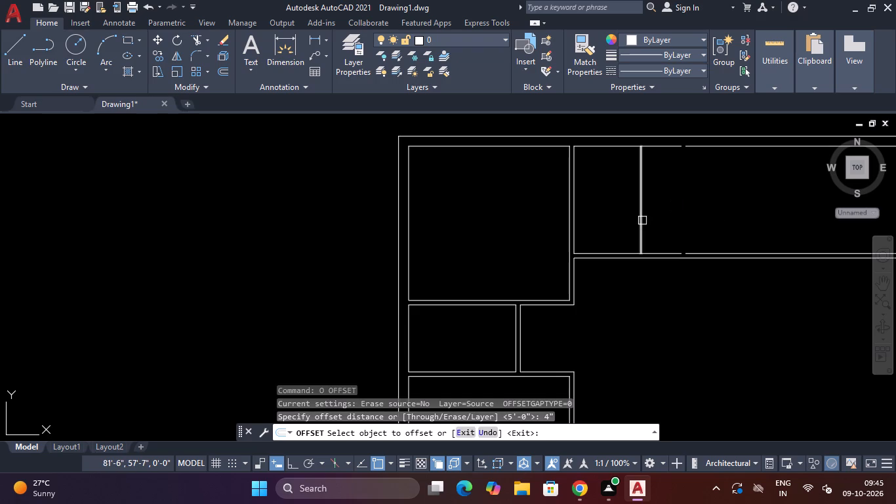
{"action": "left_click", "coordinate": [641, 220]}
{"action": "left_click", "coordinate": [666, 215]}
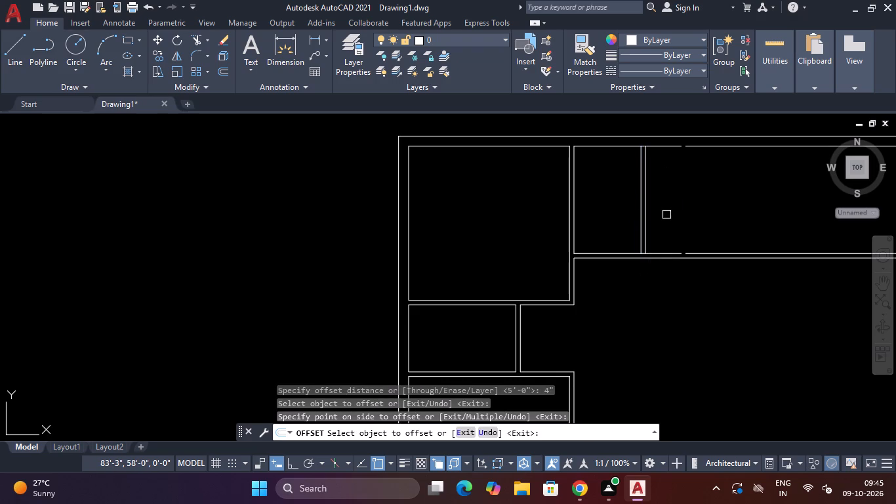
{"action": "key", "text": "Escape"}
{"action": "key", "text": "Escape"}
{"action": "key", "text": "Escape"}
{"action": "key", "text": "Escape"}
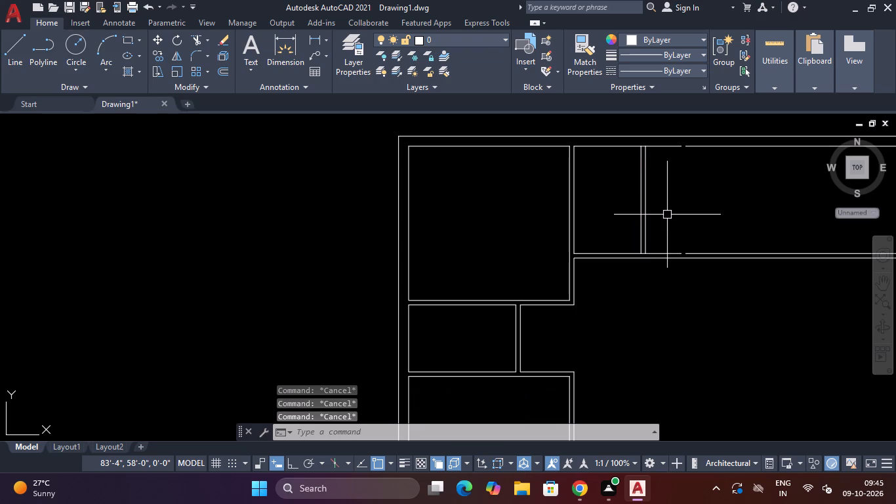
Extend the upper wall's inner line and the horizontal partition's upper line across the leftover gaps to the new partition.
{"action": "scroll", "coordinate": [667, 215], "scroll_direction": "down", "scroll_amount": 3}
{"action": "scroll", "coordinate": [674, 217], "scroll_direction": "up", "scroll_amount": 1}
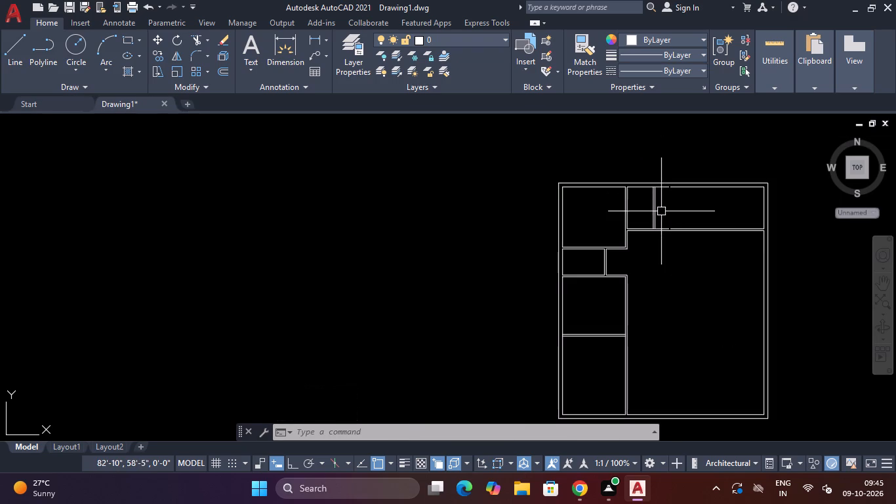
{"action": "scroll", "coordinate": [664, 178], "scroll_direction": "up", "scroll_amount": 2}
{"action": "key", "text": "Escape"}
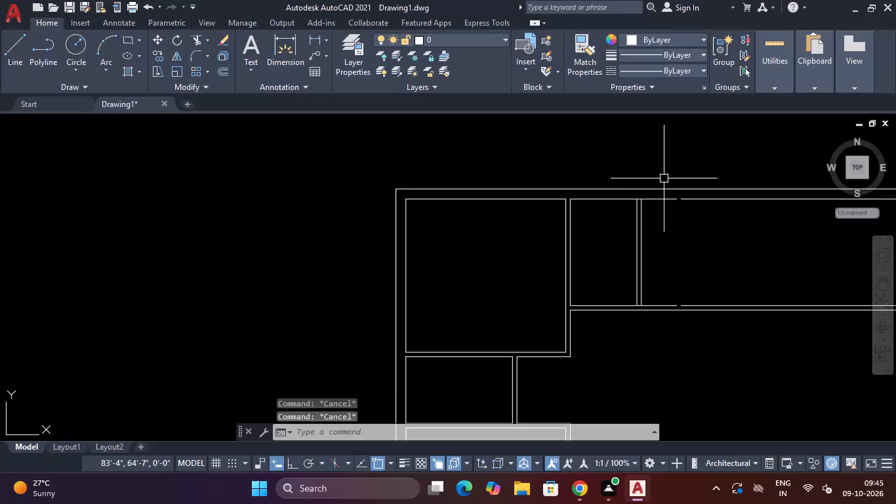
{"action": "type", "text": "TR"}
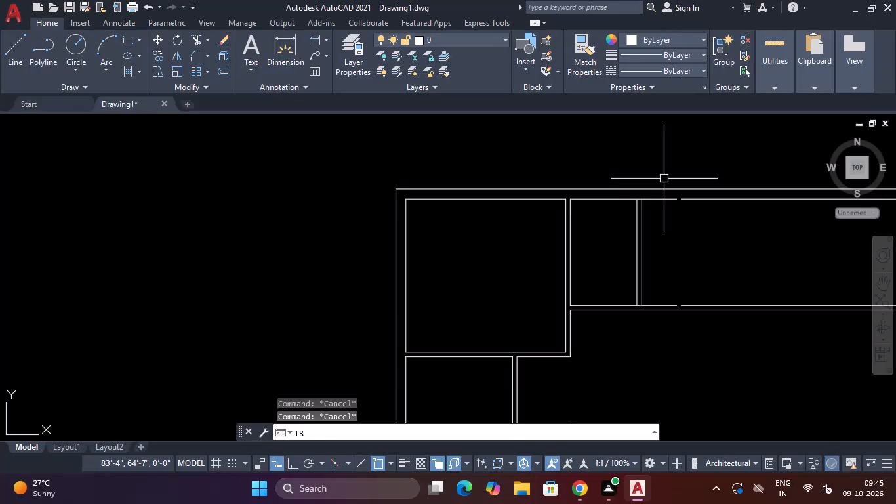
{"action": "key", "text": "space"}
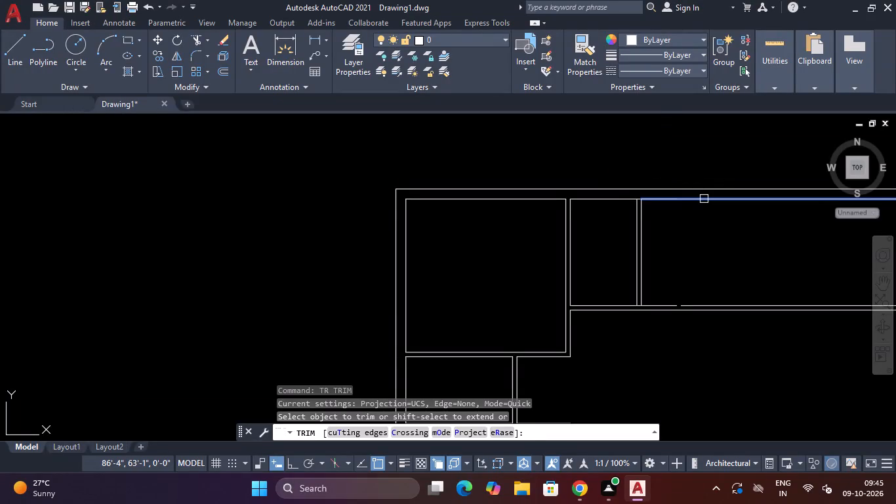
{"action": "left_click", "coordinate": [704, 199], "text": "shift"}
{"action": "left_click", "coordinate": [702, 304], "text": "shift"}
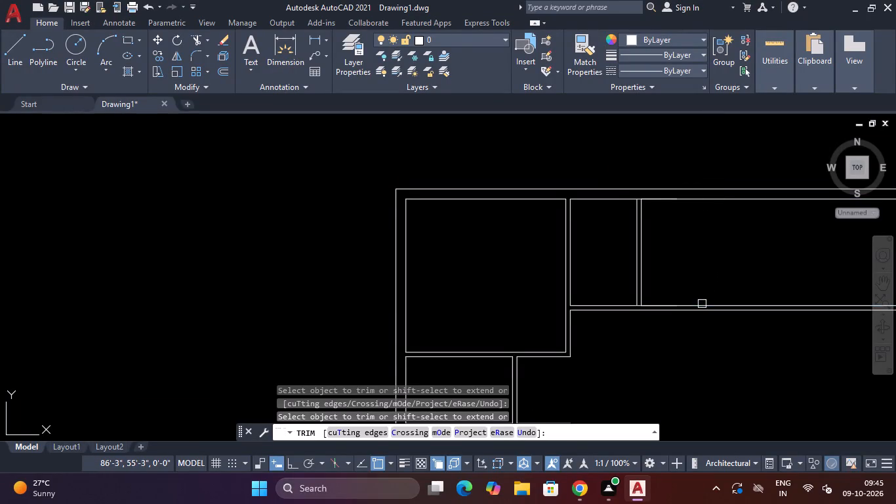
Offset the east line of the new vertical partition along the upper wall 10' eastward.
{"action": "key", "text": "Escape"}
{"action": "scroll", "coordinate": [708, 289], "scroll_direction": "down", "scroll_amount": 5}
{"action": "scroll", "coordinate": [720, 286], "scroll_direction": "up", "scroll_amount": 4}
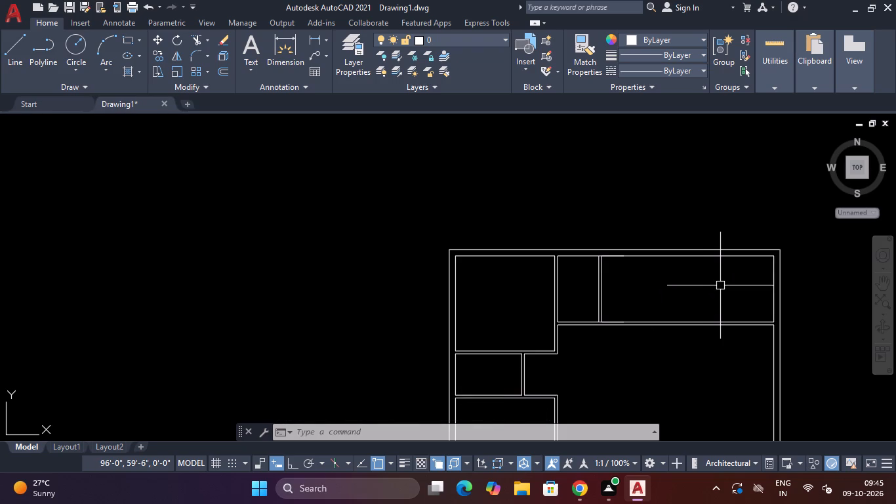
{"action": "type", "text": "O"}
{"action": "key", "text": "space"}
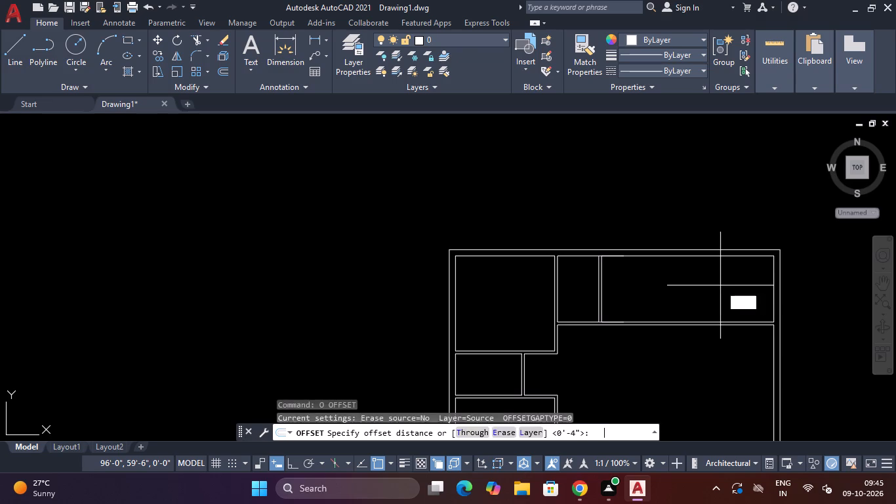
{"action": "type", "text": "10"}
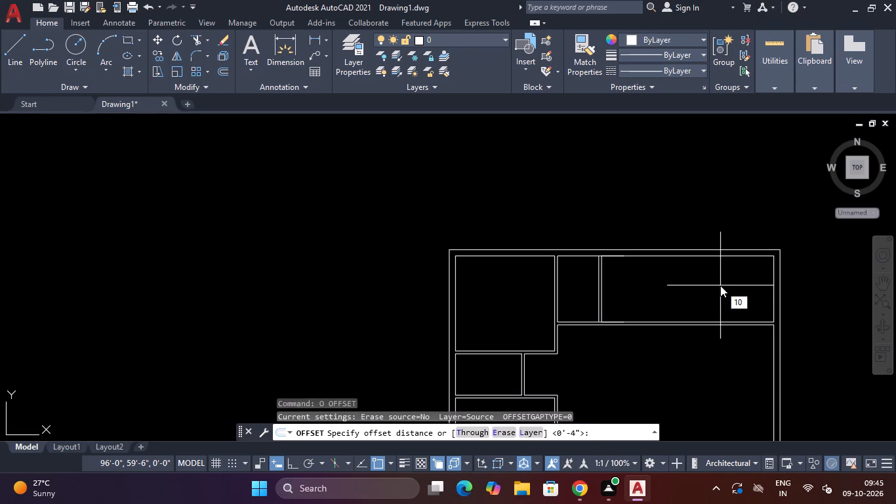
{"action": "key", "text": "apostrophe"}
{"action": "key", "text": "Return"}
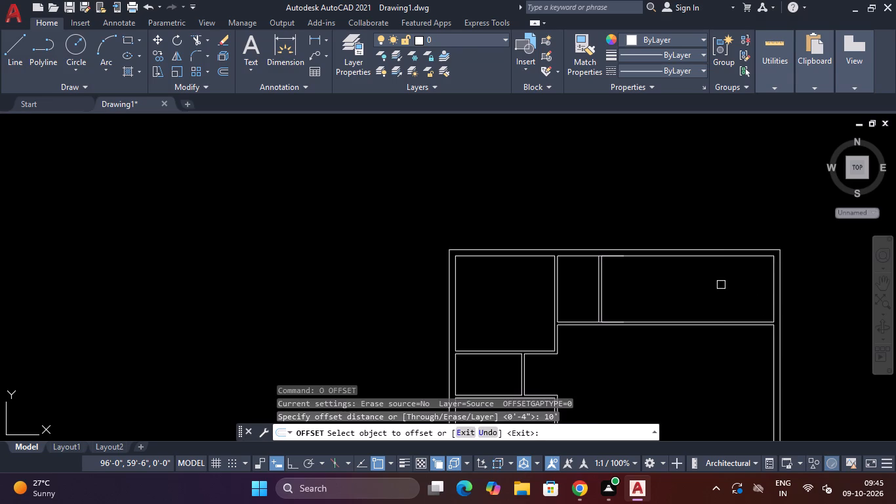
{"action": "left_click", "coordinate": [604, 307]}
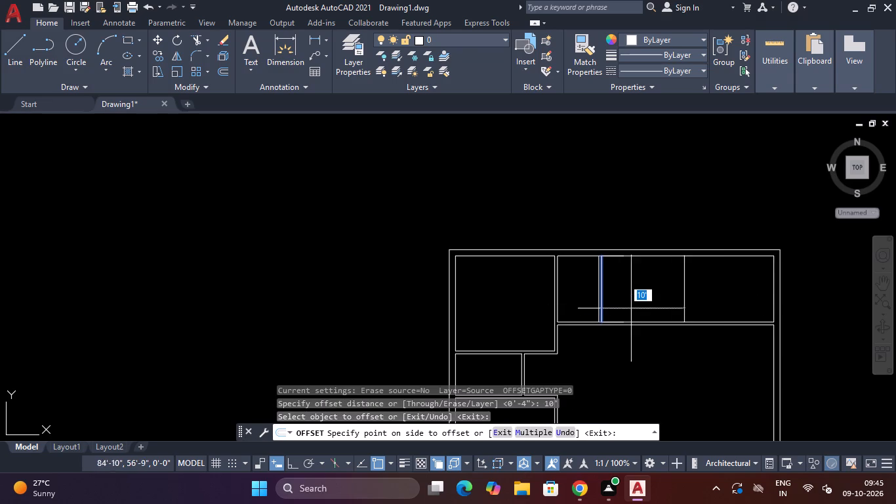
{"action": "left_click", "coordinate": [708, 295]}
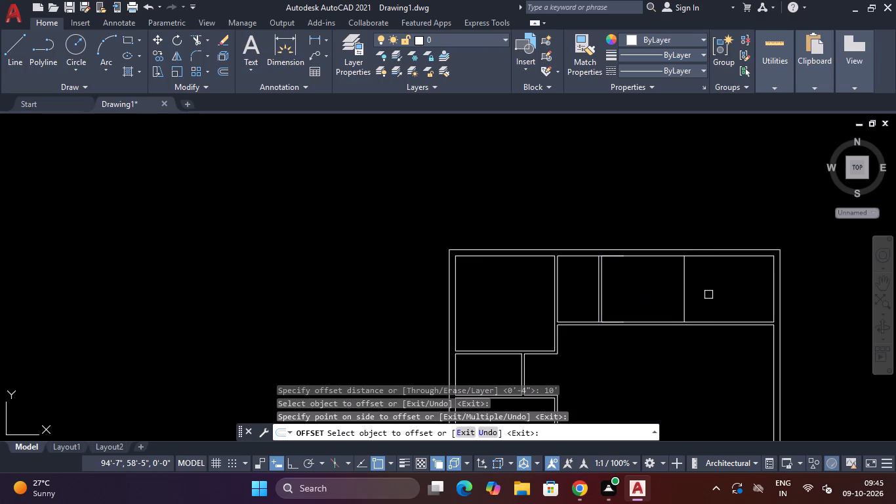
{"action": "key", "text": "Escape"}
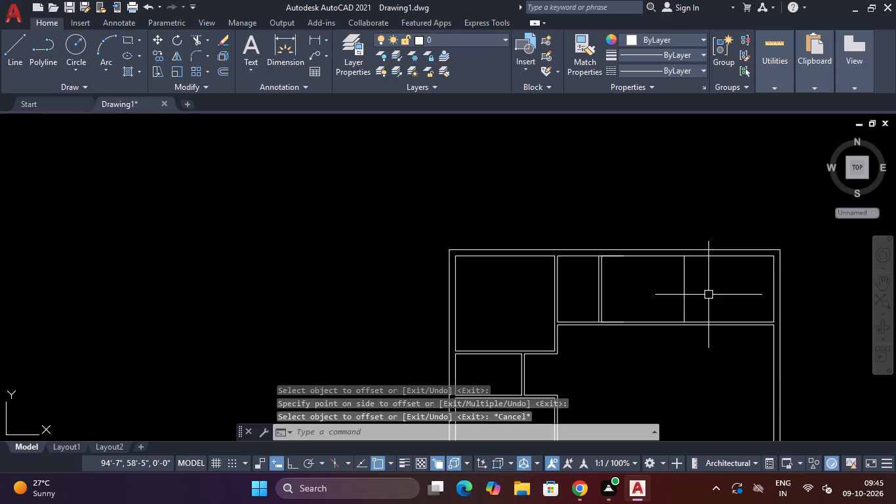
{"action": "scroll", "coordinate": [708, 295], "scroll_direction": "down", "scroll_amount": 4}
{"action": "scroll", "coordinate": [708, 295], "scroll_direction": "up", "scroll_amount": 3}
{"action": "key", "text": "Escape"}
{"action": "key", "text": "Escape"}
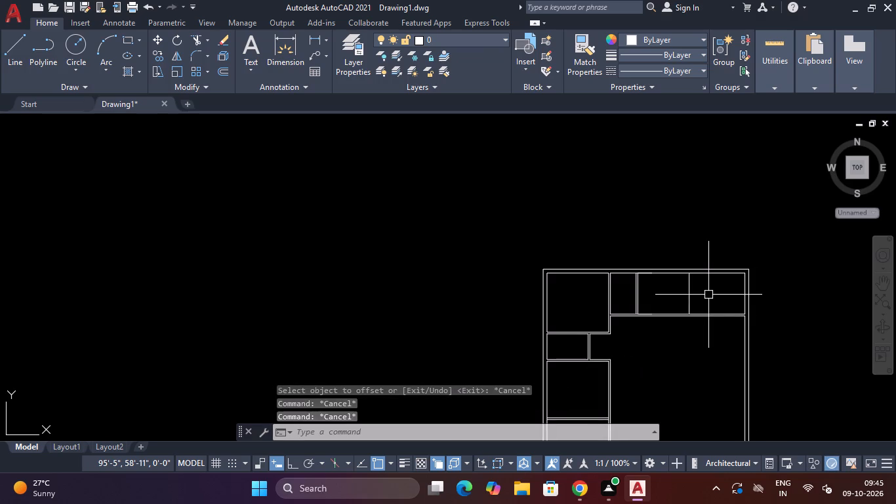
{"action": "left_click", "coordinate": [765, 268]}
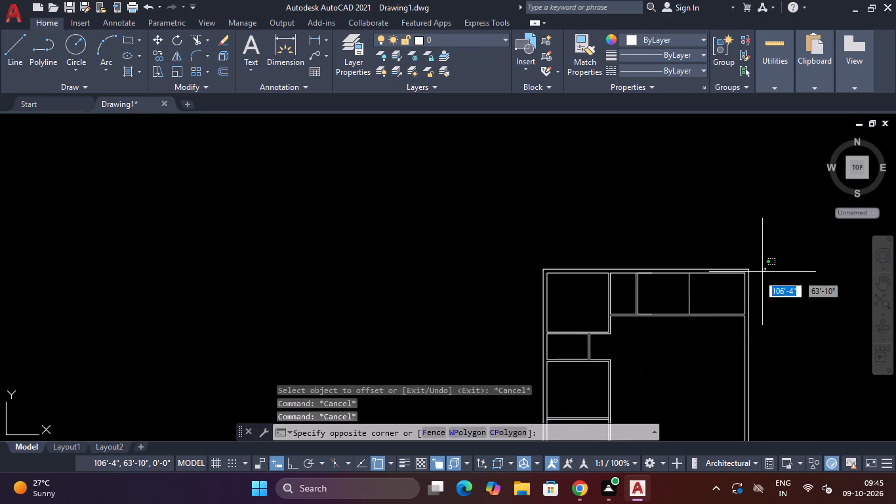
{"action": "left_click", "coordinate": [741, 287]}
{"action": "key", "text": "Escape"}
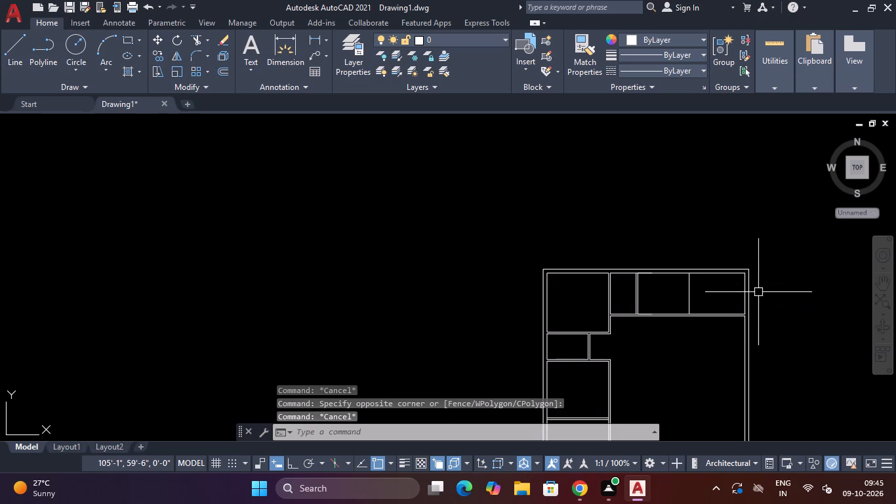
Explode the outer wall rectangle into separate lines.
{"action": "left_click", "coordinate": [758, 292]}
{"action": "left_click", "coordinate": [743, 295]}
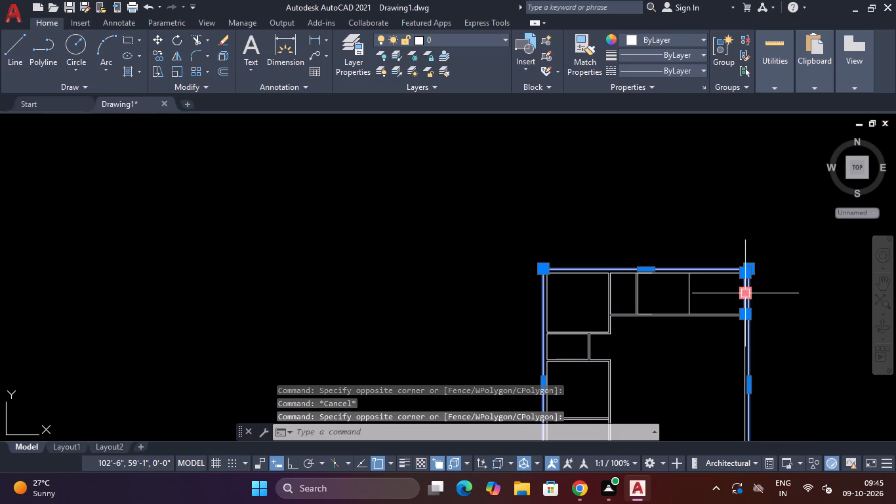
{"action": "key", "text": "e"}
{"action": "key", "text": "x"}
{"action": "key", "text": "p"}
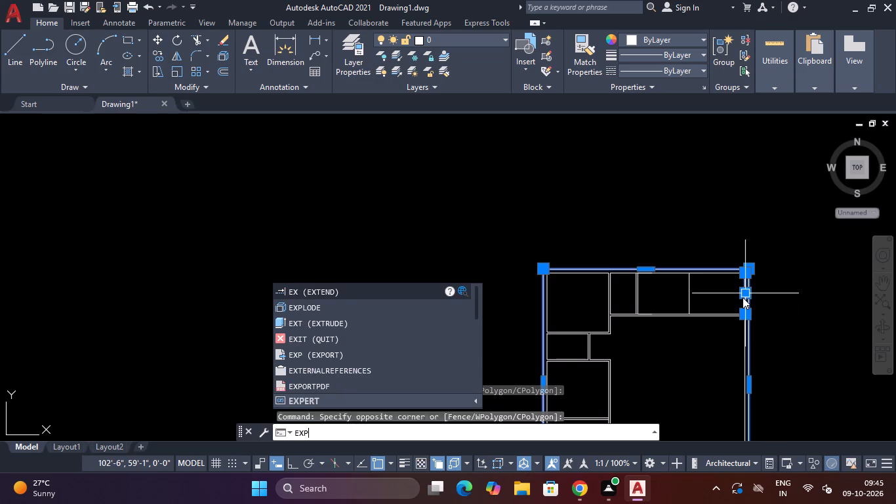
{"action": "key", "text": "Down"}
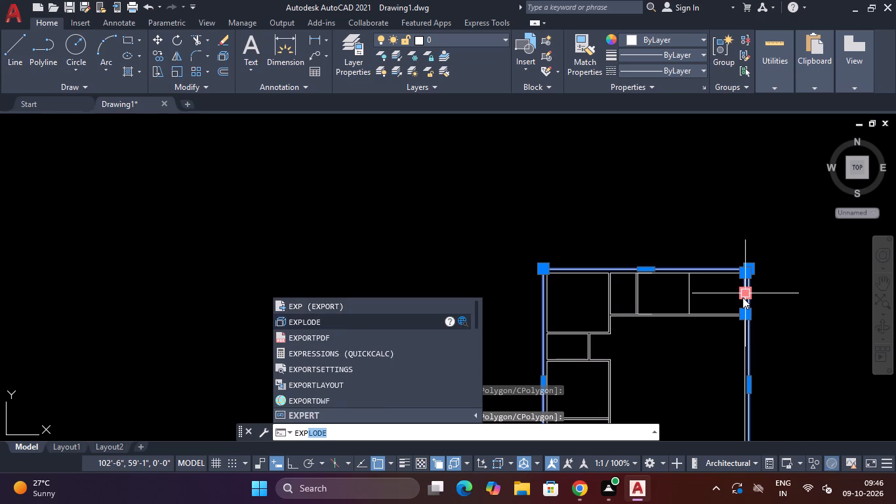
{"action": "key", "text": "Return"}
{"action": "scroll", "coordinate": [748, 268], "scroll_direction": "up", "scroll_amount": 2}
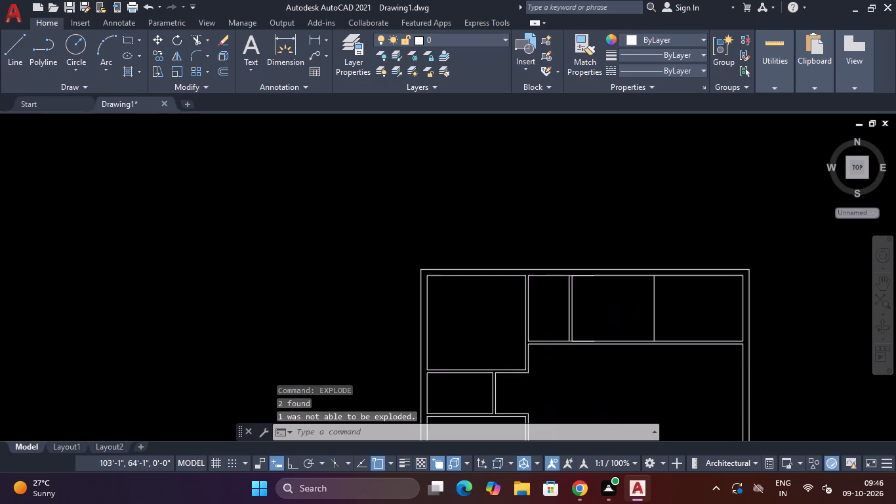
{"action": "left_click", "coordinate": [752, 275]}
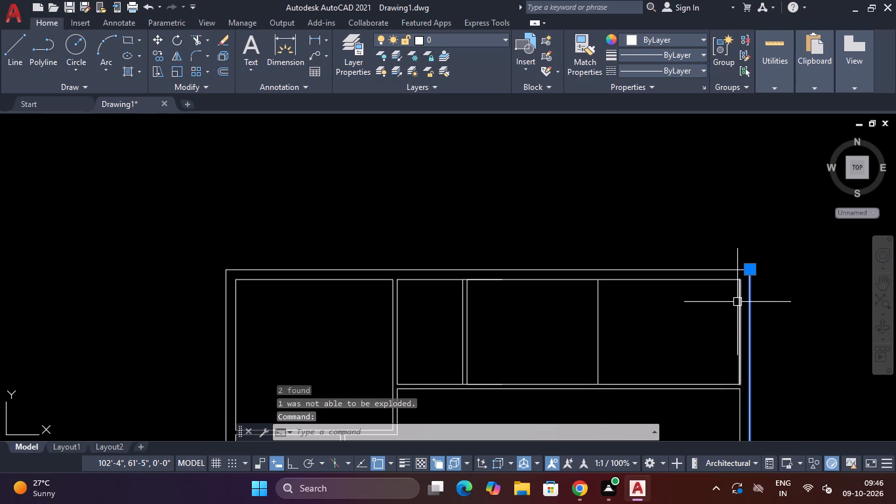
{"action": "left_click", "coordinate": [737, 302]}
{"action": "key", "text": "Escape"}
Move the east outer wall's three vertical lines westward, from the inner upper corner to the upper end of the 10' offset line.
{"action": "left_click", "coordinate": [765, 295]}
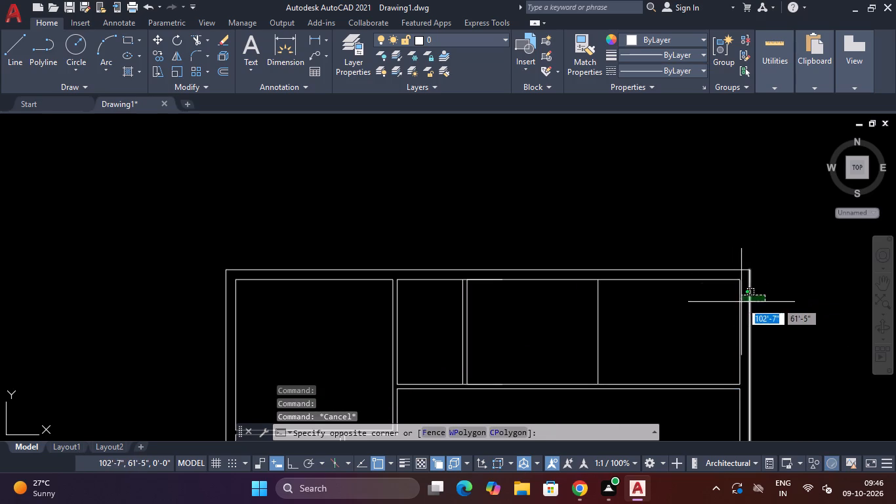
{"action": "left_click", "coordinate": [729, 304]}
{"action": "scroll", "coordinate": [752, 310], "scroll_direction": "down", "scroll_amount": 5}
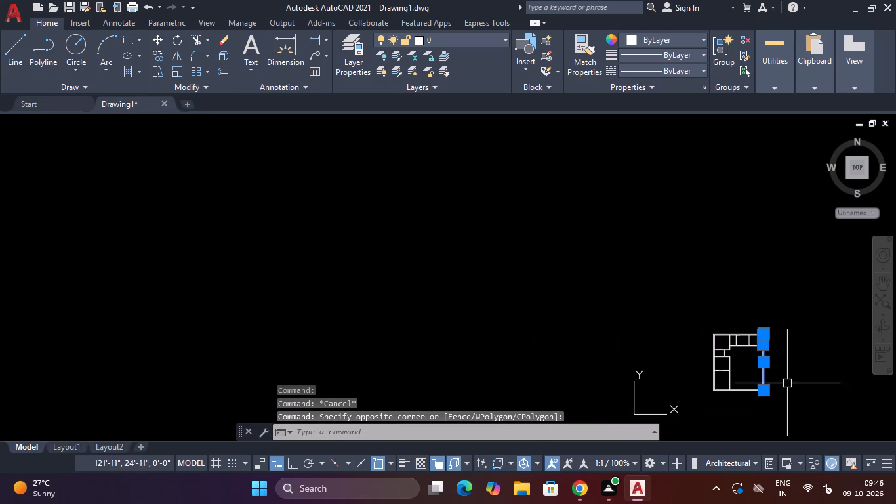
{"action": "scroll", "coordinate": [775, 395], "scroll_direction": "up", "scroll_amount": 3}
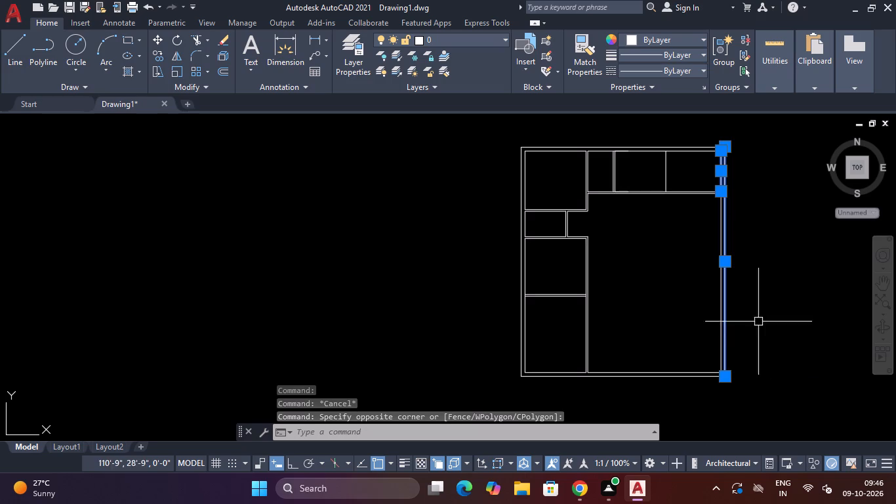
{"action": "scroll", "coordinate": [727, 291], "scroll_direction": "up", "scroll_amount": 4}
{"action": "left_click", "coordinate": [694, 301]}
{"action": "left_click", "coordinate": [678, 311]}
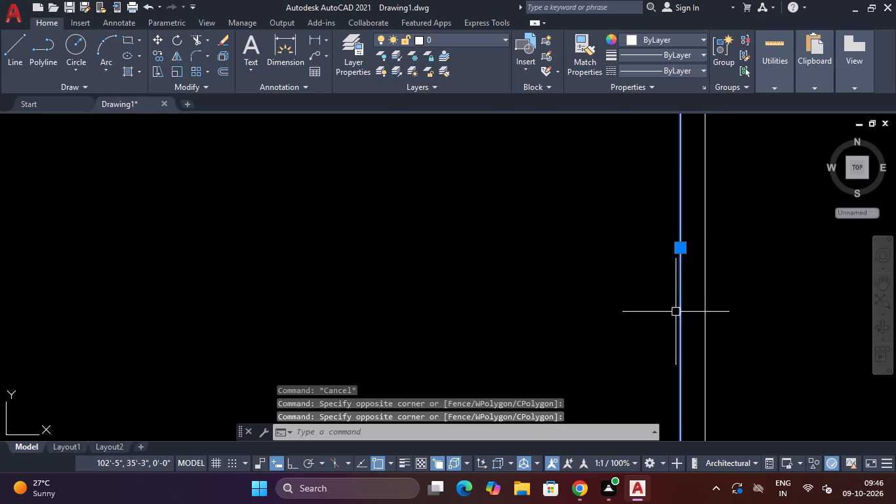
{"action": "scroll", "coordinate": [676, 276], "scroll_direction": "down", "scroll_amount": 4}
{"action": "scroll", "coordinate": [663, 161], "scroll_direction": "up", "scroll_amount": 4}
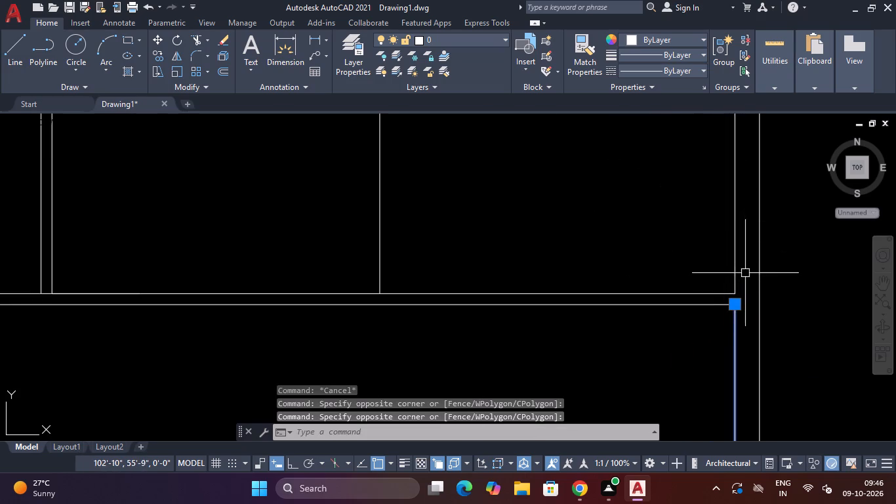
{"action": "left_click", "coordinate": [748, 260]}
{"action": "left_click", "coordinate": [725, 262]}
{"action": "scroll", "coordinate": [725, 162], "scroll_direction": "down", "scroll_amount": 5}
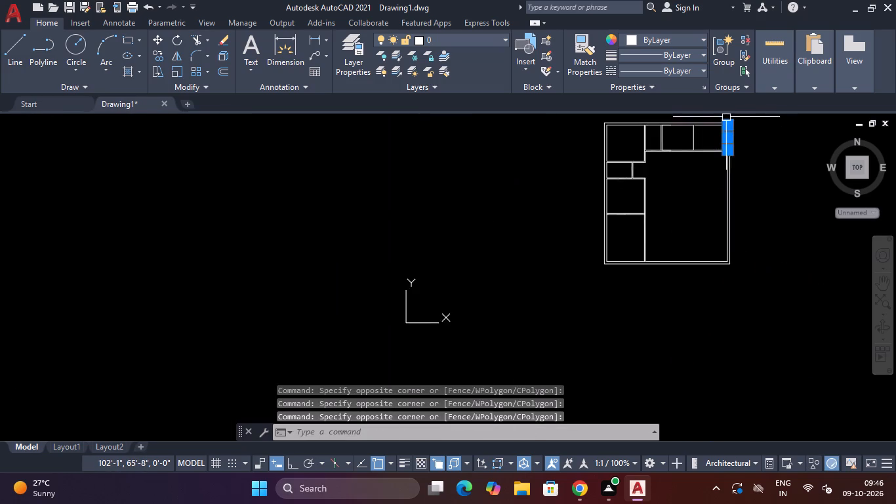
{"action": "scroll", "coordinate": [726, 115], "scroll_direction": "up", "scroll_amount": 5}
{"action": "scroll", "coordinate": [731, 157], "scroll_direction": "down", "scroll_amount": 5}
{"action": "left_click", "coordinate": [767, 157]}
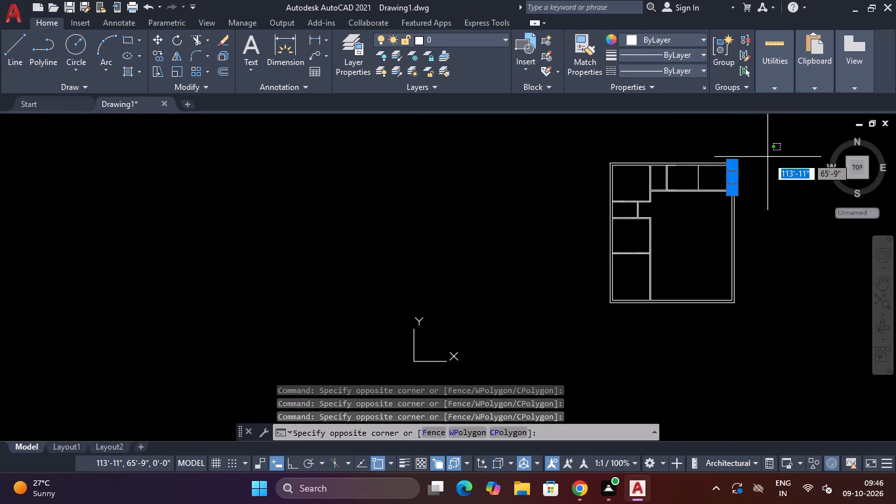
{"action": "left_click", "coordinate": [728, 299]}
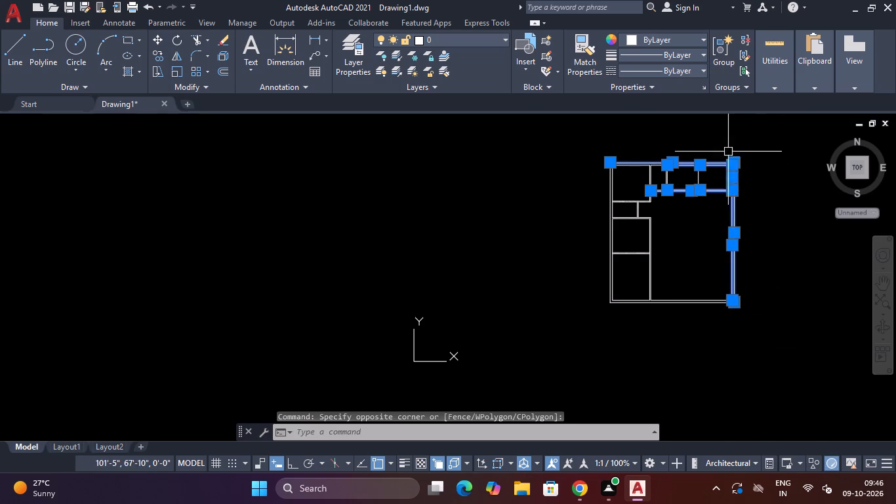
{"action": "scroll", "coordinate": [725, 164], "scroll_direction": "up", "scroll_amount": 3, "text": "ctrl"}
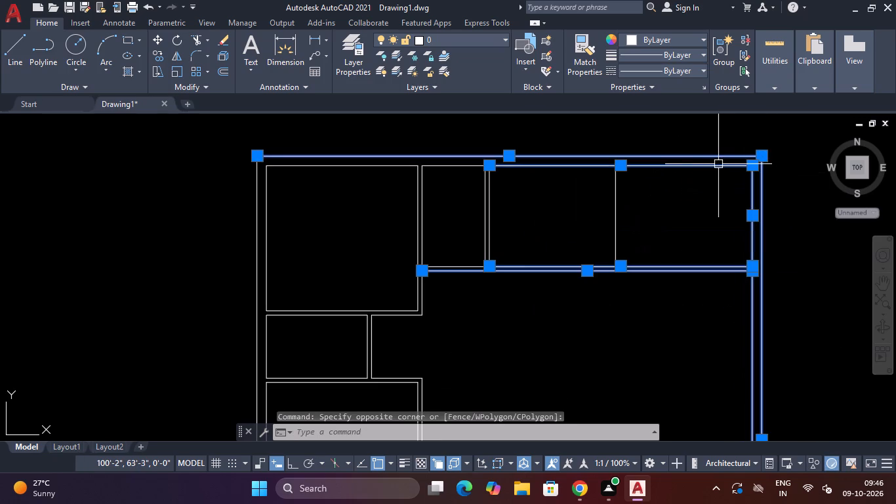
{"action": "left_click", "coordinate": [708, 166], "text": "ctrl"}
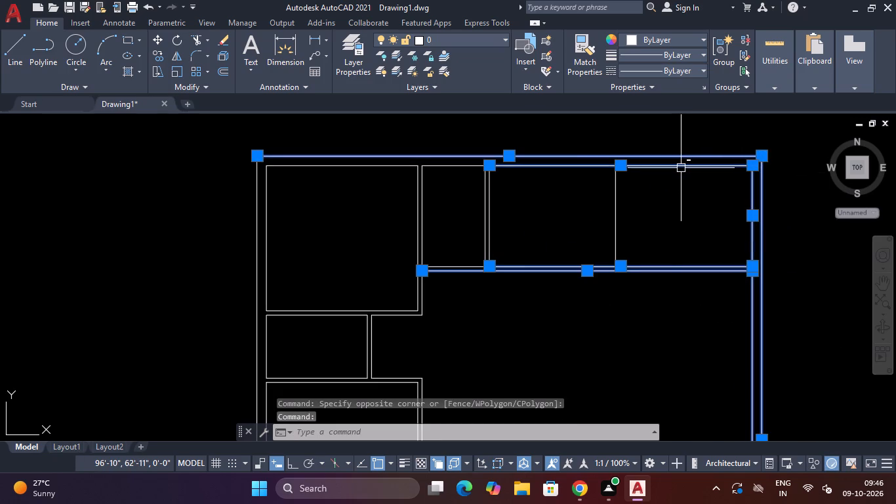
{"action": "left_click", "coordinate": [681, 168], "text": "shift"}
{"action": "left_click", "coordinate": [676, 154], "text": "shift"}
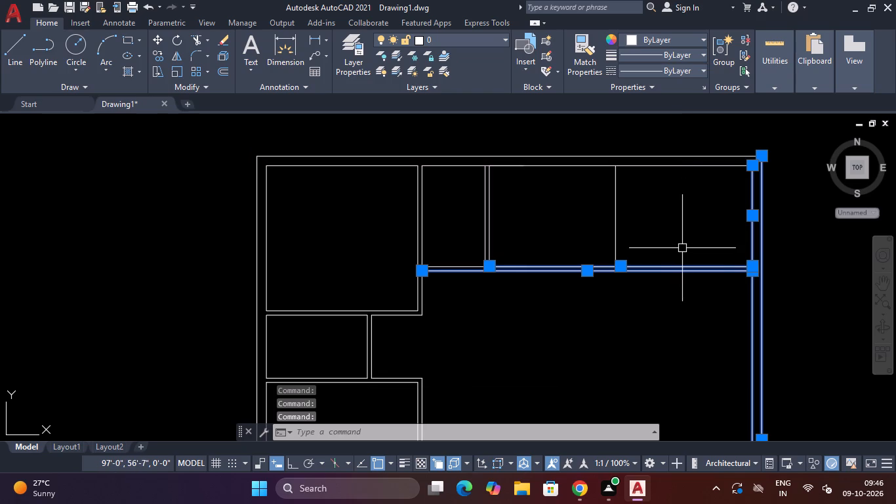
{"action": "left_click", "coordinate": [683, 264], "text": "shift"}
{"action": "left_click", "coordinate": [683, 271], "text": "shift"}
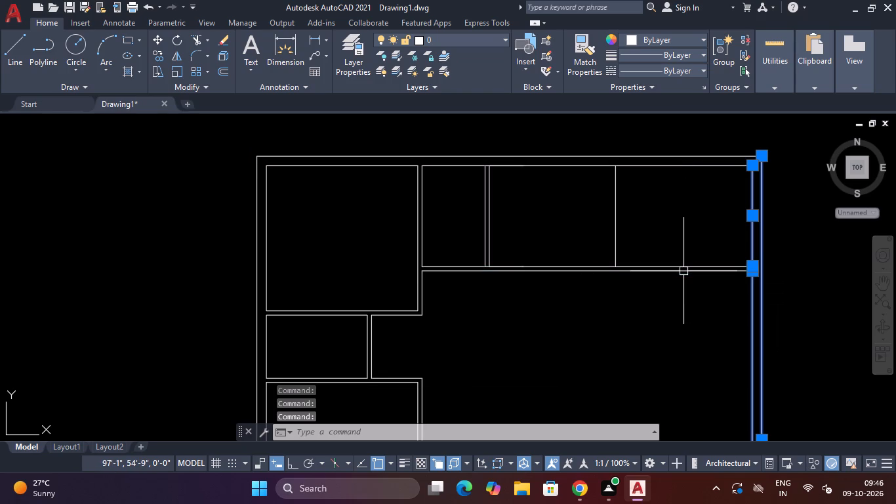
{"action": "scroll", "coordinate": [684, 271], "scroll_direction": "down", "scroll_amount": 3, "text": "shift"}
{"action": "scroll", "coordinate": [697, 343], "scroll_direction": "up", "scroll_amount": 3, "text": "shift"}
{"action": "scroll", "coordinate": [705, 374], "scroll_direction": "down", "scroll_amount": 3, "text": "shift"}
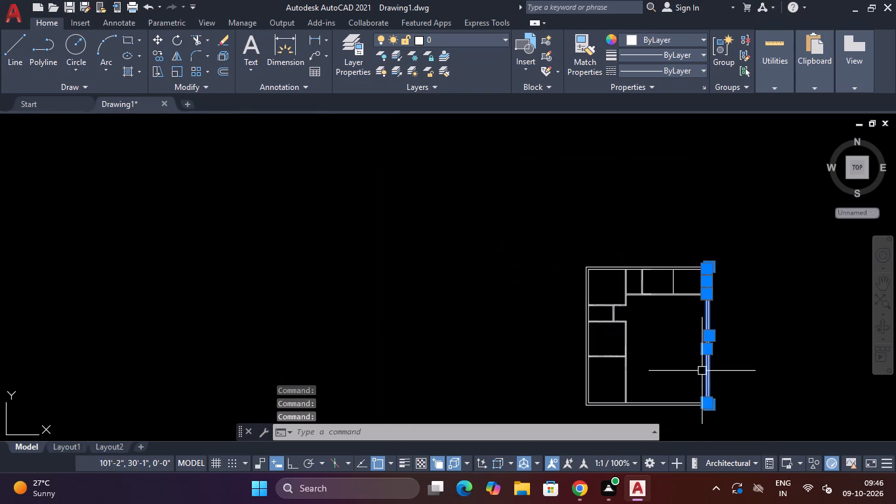
{"action": "type", "text": "M"}
{"action": "key", "text": "space"}
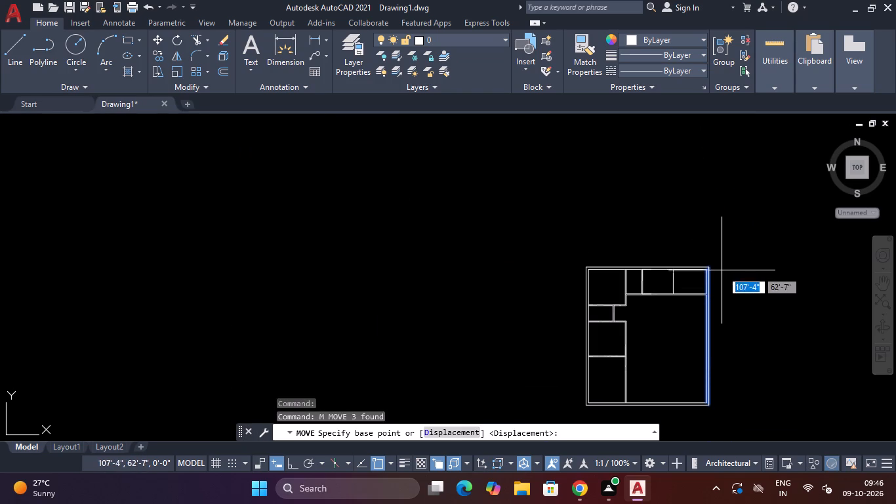
{"action": "scroll", "coordinate": [718, 268], "scroll_direction": "up", "scroll_amount": 4}
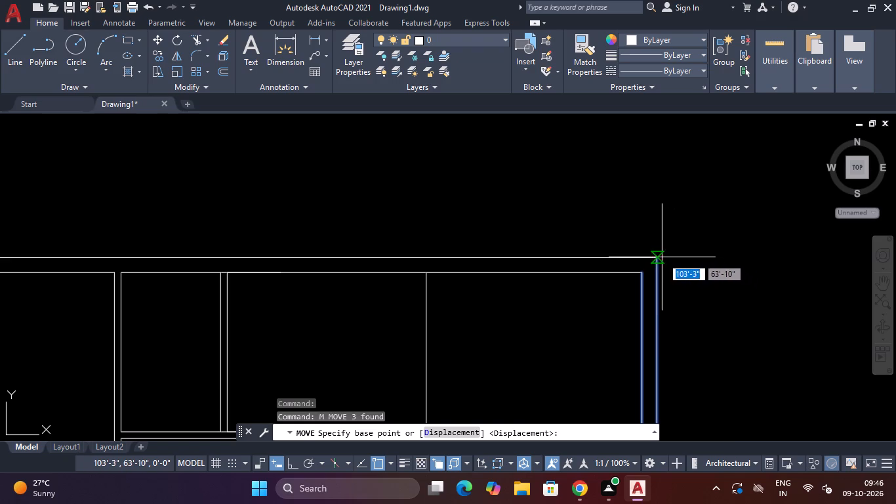
{"action": "left_click", "coordinate": [641, 275]}
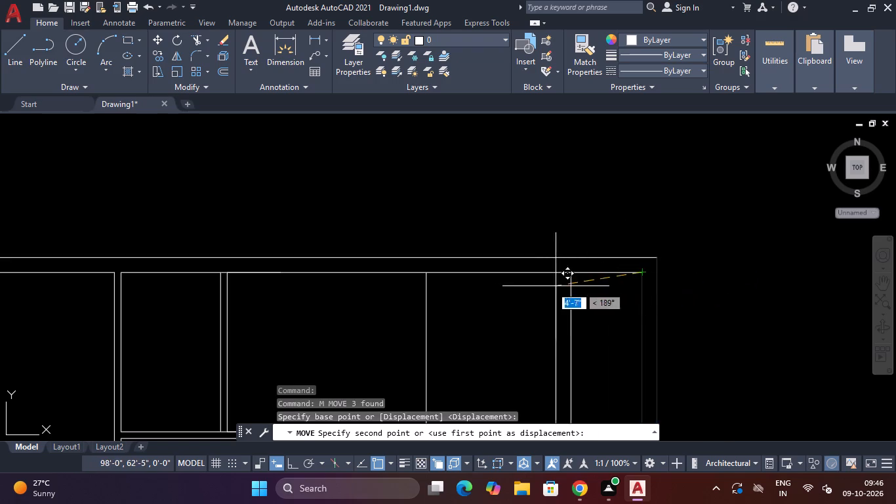
{"action": "left_click", "coordinate": [423, 272]}
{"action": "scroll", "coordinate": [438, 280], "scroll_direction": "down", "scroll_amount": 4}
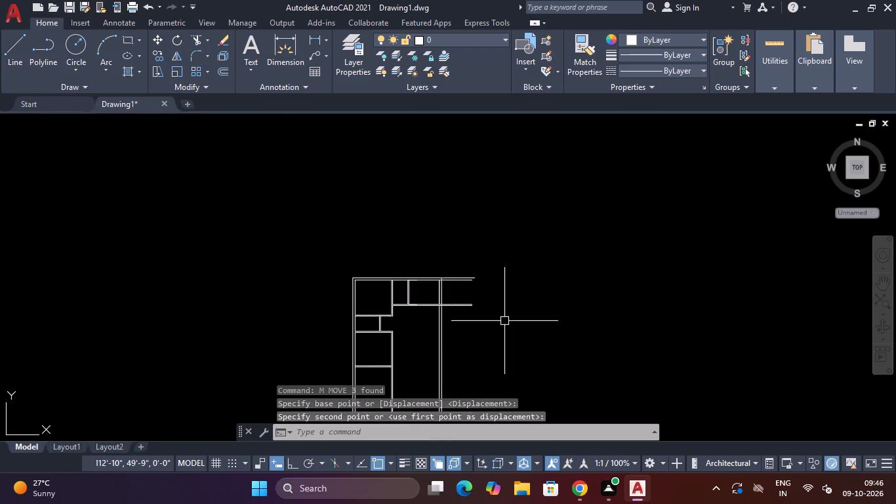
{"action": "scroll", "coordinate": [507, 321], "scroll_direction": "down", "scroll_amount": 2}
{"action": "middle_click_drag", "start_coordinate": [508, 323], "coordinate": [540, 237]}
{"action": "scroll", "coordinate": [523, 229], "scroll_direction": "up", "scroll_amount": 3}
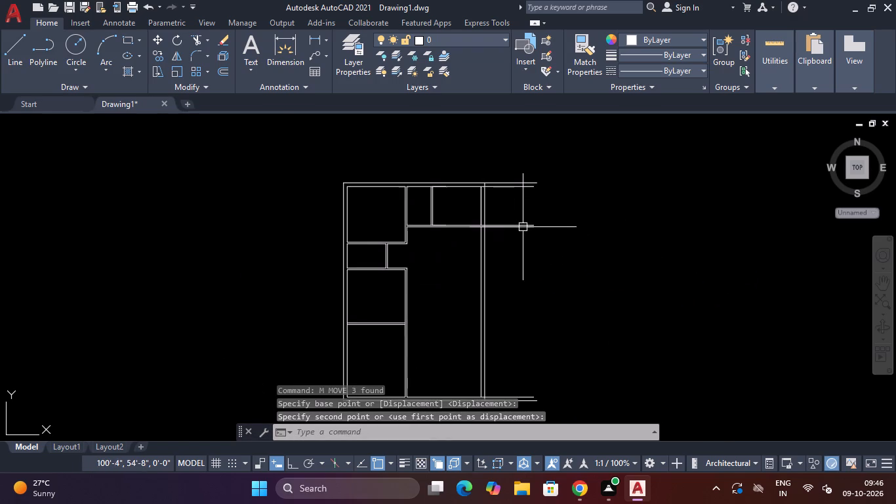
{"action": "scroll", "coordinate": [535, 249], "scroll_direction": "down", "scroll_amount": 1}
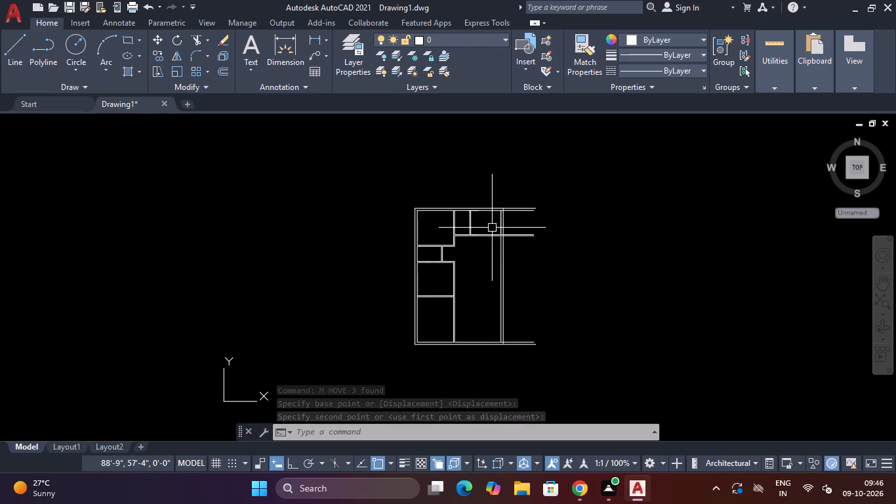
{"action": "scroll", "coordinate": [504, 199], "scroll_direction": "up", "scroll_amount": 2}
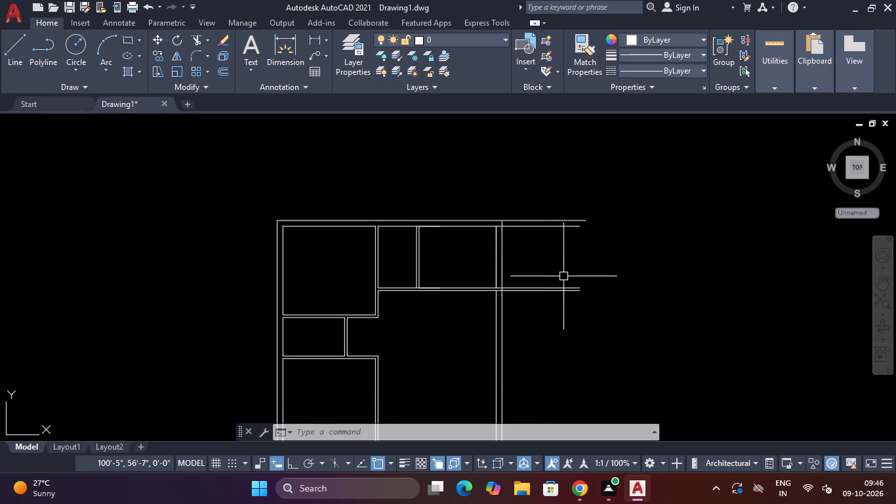
Trim the upper wall's two lines and the horizontal partition's two lines where they overrun the relocated east outer wall.
{"action": "key", "text": "Escape"}
{"action": "key", "text": "Escape"}
{"action": "key", "text": "Escape"}
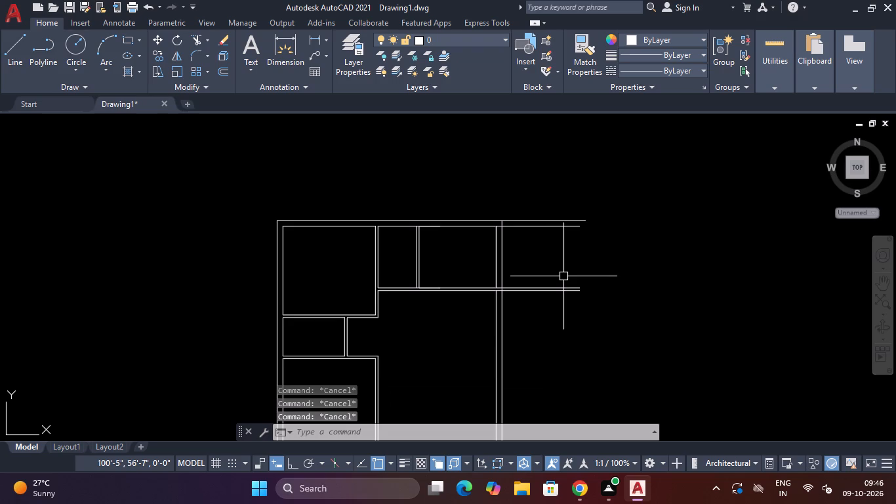
{"action": "scroll", "coordinate": [563, 276], "scroll_direction": "down", "scroll_amount": 3}
{"action": "scroll", "coordinate": [563, 278], "scroll_direction": "up", "scroll_amount": 2}
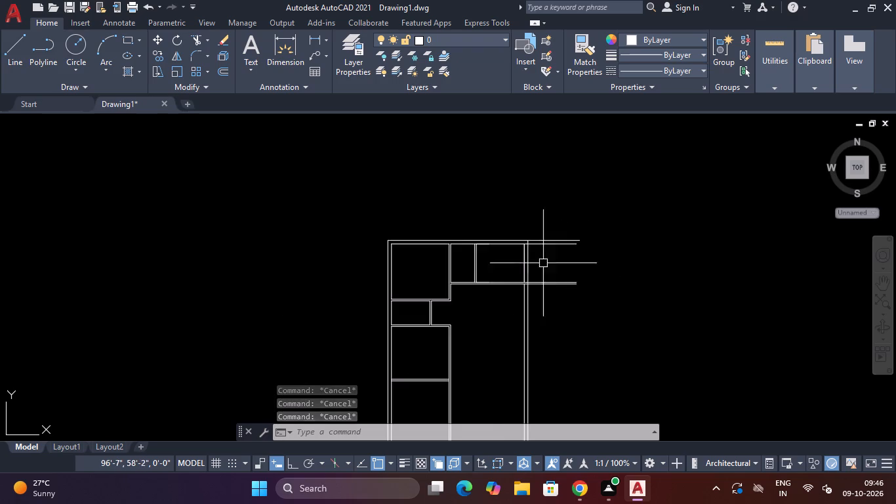
{"action": "scroll", "coordinate": [514, 242], "scroll_direction": "up", "scroll_amount": 3}
{"action": "scroll", "coordinate": [657, 295], "scroll_direction": "down", "scroll_amount": 3}
{"action": "key", "text": "Escape"}
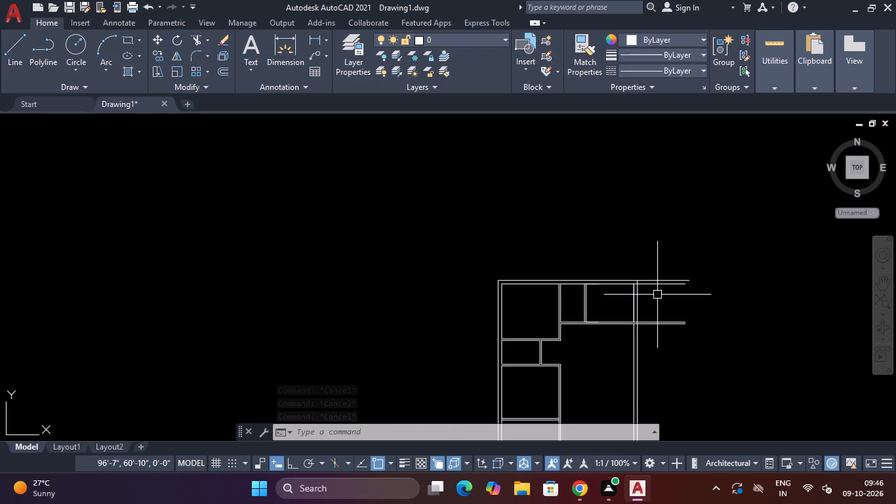
{"action": "type", "text": "TR"}
{"action": "key", "text": "space"}
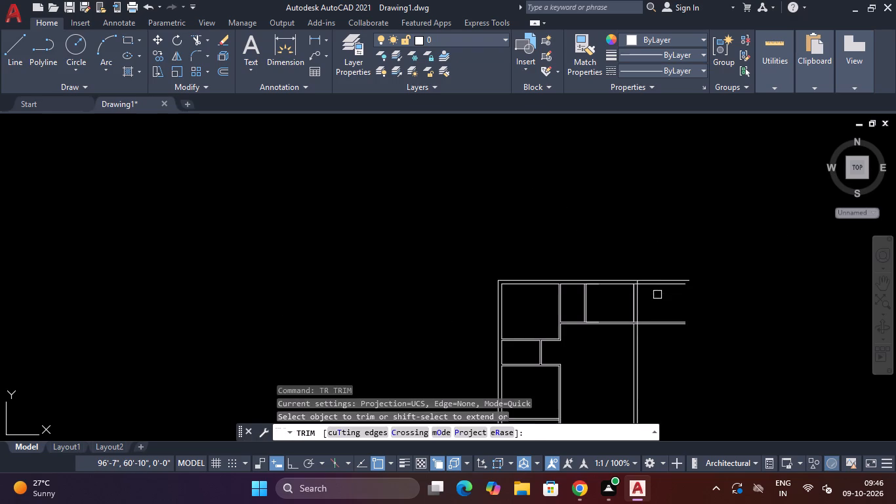
{"action": "left_click", "coordinate": [657, 295]}
{"action": "left_click", "coordinate": [649, 243]}
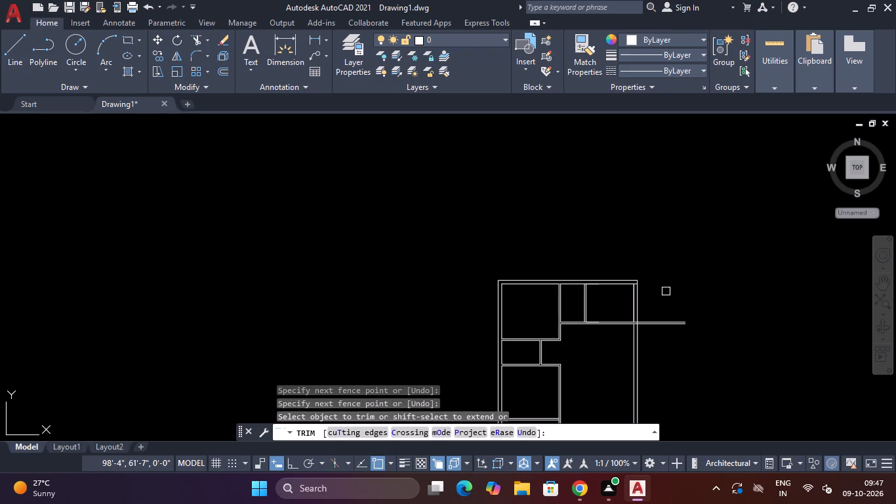
{"action": "left_click", "coordinate": [666, 291]}
{"action": "left_click", "coordinate": [668, 348]}
Trim the lower outer wall's two lines where they overrun the east outer wall.
{"action": "scroll", "coordinate": [668, 349], "scroll_direction": "down", "scroll_amount": 4}
{"action": "scroll", "coordinate": [665, 390], "scroll_direction": "up", "scroll_amount": 3}
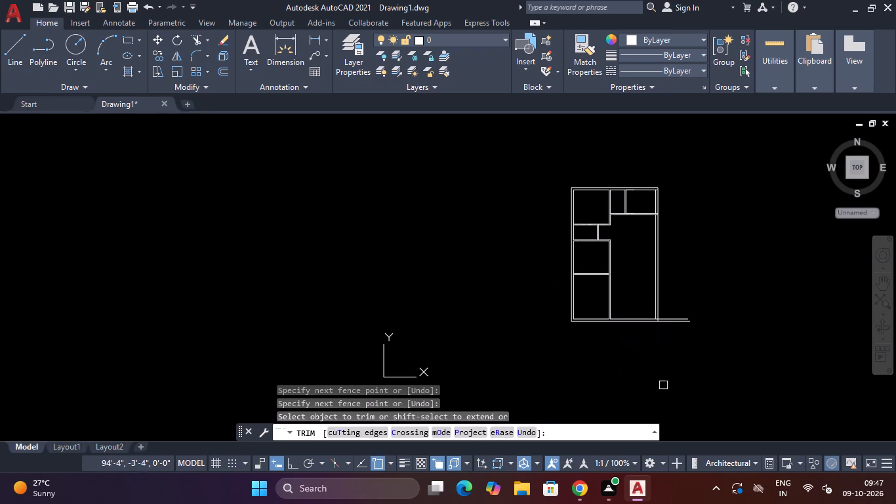
{"action": "left_click", "coordinate": [675, 291]}
{"action": "left_click", "coordinate": [680, 339]}
{"action": "scroll", "coordinate": [633, 274], "scroll_direction": "up", "scroll_amount": 2}
{"action": "scroll", "coordinate": [633, 274], "scroll_direction": "down", "scroll_amount": 4}
{"action": "scroll", "coordinate": [633, 276], "scroll_direction": "up", "scroll_amount": 3}
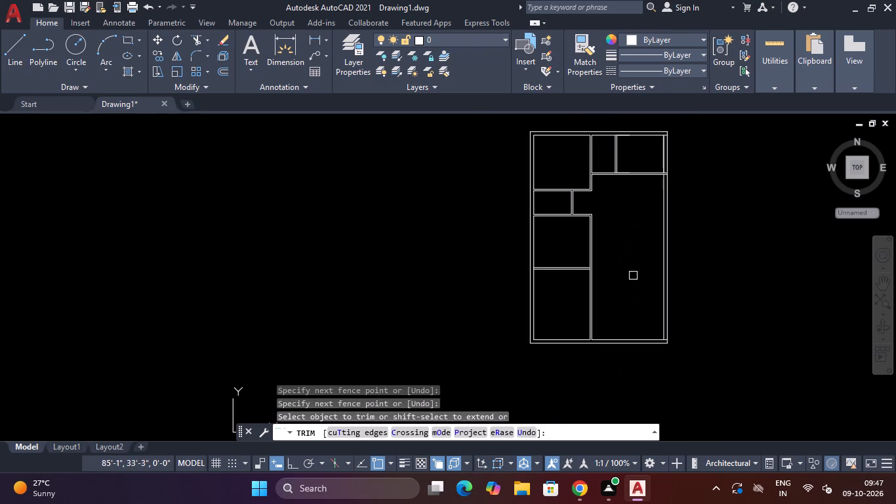
{"action": "key", "text": "Escape"}
{"action": "key", "text": "Escape"}
Delete the overlapping inner upper-wall line that runs past the new vertical partition.
{"action": "scroll", "coordinate": [620, 125], "scroll_direction": "up", "scroll_amount": 4}
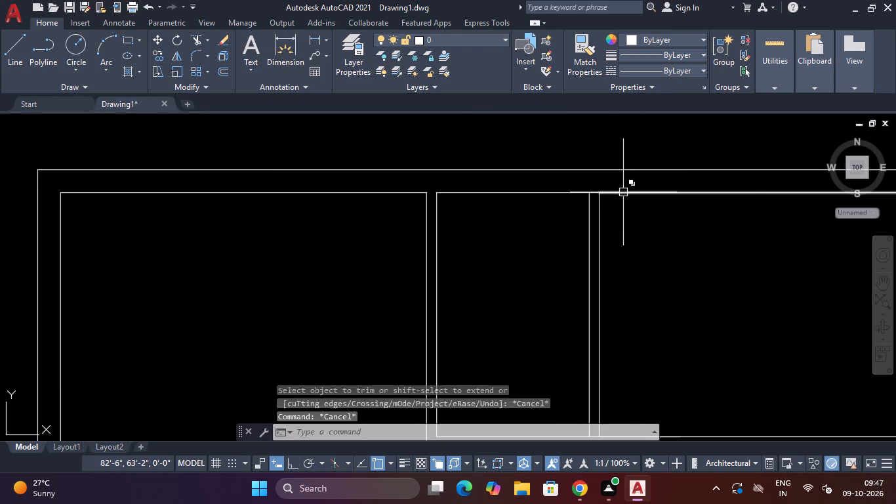
{"action": "left_click", "coordinate": [623, 192]}
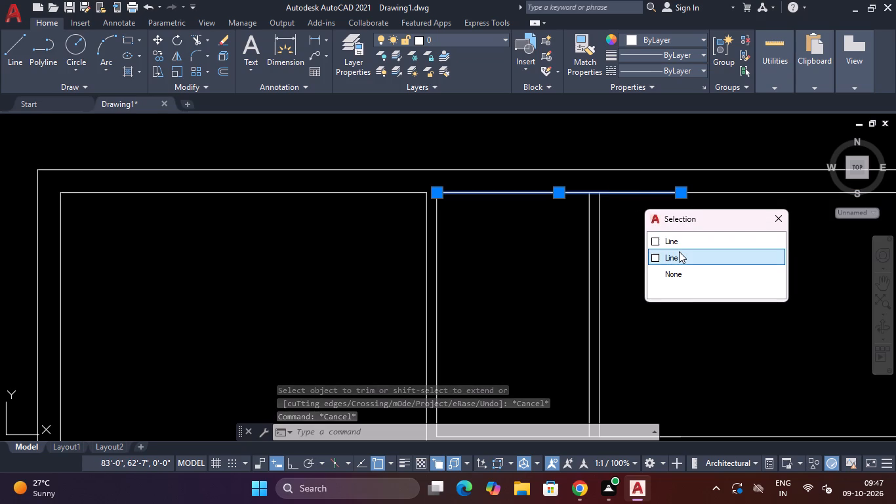
{"action": "left_click", "coordinate": [679, 251]}
{"action": "key", "text": "Delete"}
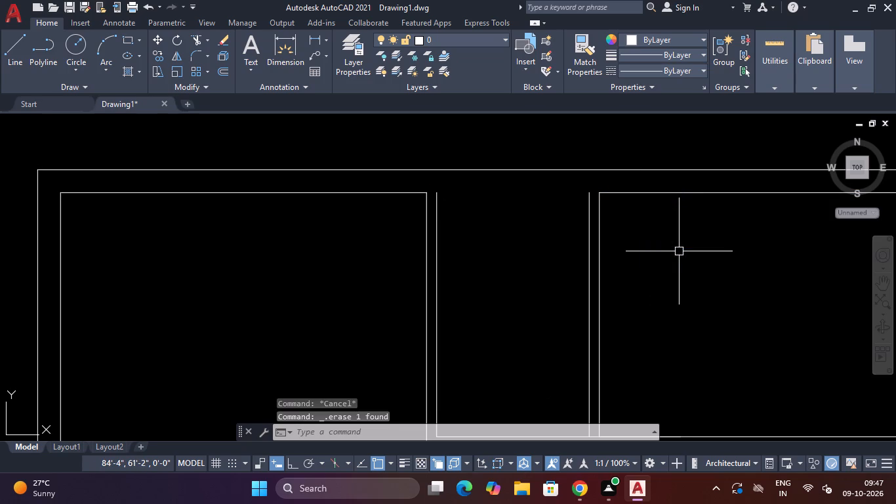
Draw a 5' line along the upper wall's inner face between the facing lines of the two upper vertical partitions.
{"action": "type", "text": "L"}
{"action": "key", "text": "space"}
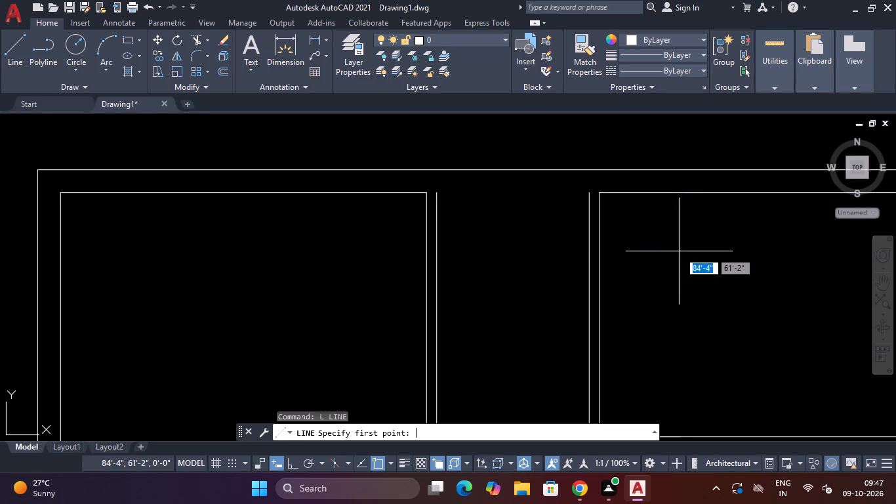
{"action": "scroll", "coordinate": [586, 193], "scroll_direction": "up", "scroll_amount": 2}
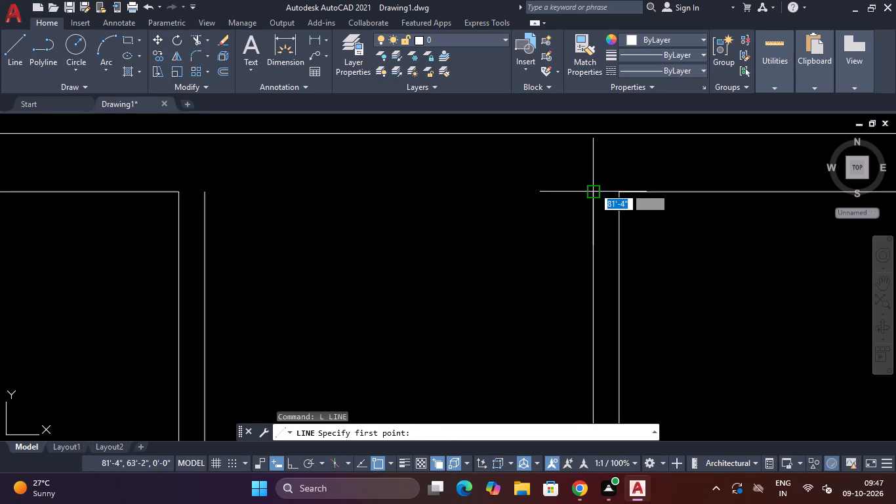
{"action": "left_click", "coordinate": [594, 186]}
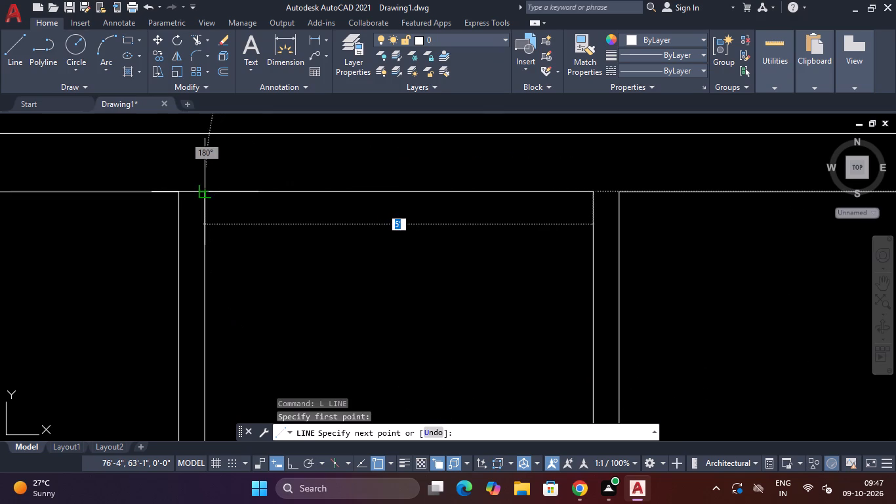
{"action": "left_click", "coordinate": [208, 195]}
{"action": "key", "text": "Escape"}
{"action": "scroll", "coordinate": [208, 195], "scroll_direction": "down", "scroll_amount": 4}
{"action": "scroll", "coordinate": [308, 266], "scroll_direction": "down", "scroll_amount": 1}
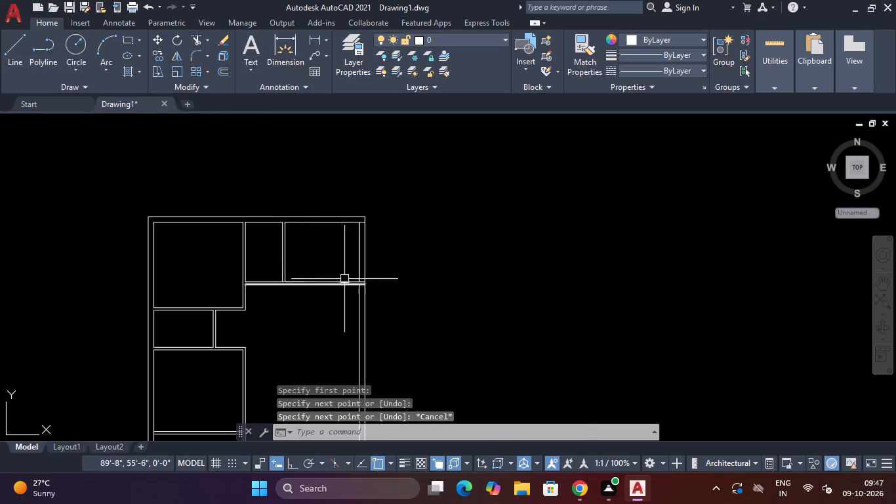
Trim the horizontal wall and partition lines that run through the east outer wall's thickness around the upper east room.
{"action": "scroll", "coordinate": [344, 279], "scroll_direction": "up", "scroll_amount": 1}
{"action": "type", "text": "TR"}
{"action": "key", "text": "space"}
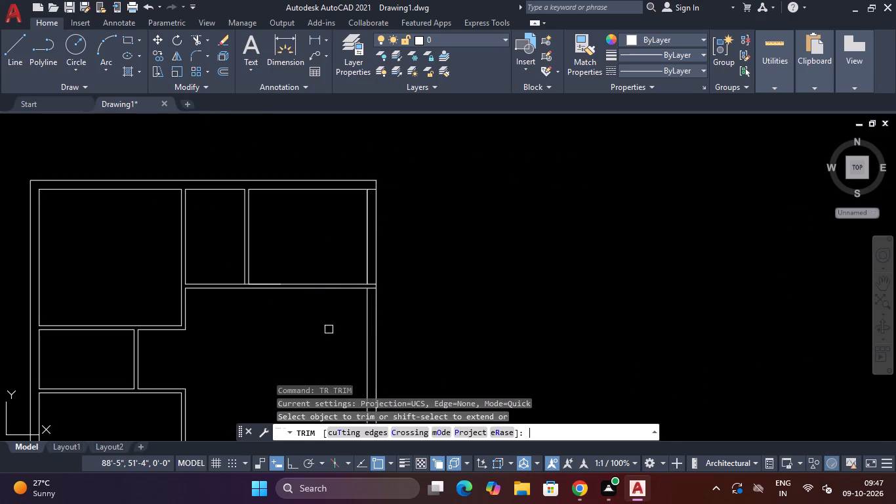
{"action": "scroll", "coordinate": [367, 186], "scroll_direction": "up", "scroll_amount": 3}
{"action": "left_click", "coordinate": [371, 193]}
{"action": "left_click", "coordinate": [369, 229]}
{"action": "scroll", "coordinate": [369, 229], "scroll_direction": "down", "scroll_amount": 5}
{"action": "scroll", "coordinate": [370, 265], "scroll_direction": "up", "scroll_amount": 5}
{"action": "left_click_drag", "start_coordinate": [361, 226], "coordinate": [361, 238]}
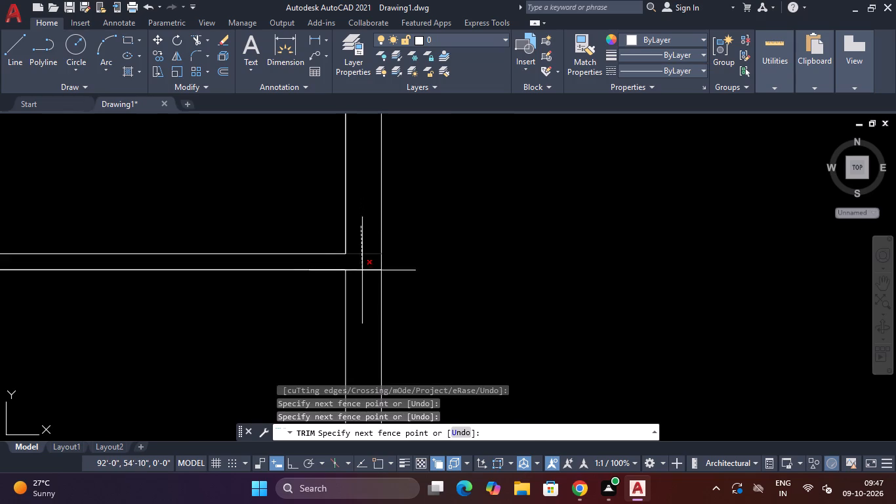
{"action": "left_click", "coordinate": [362, 272]}
{"action": "scroll", "coordinate": [362, 272], "scroll_direction": "down", "scroll_amount": 4}
{"action": "scroll", "coordinate": [316, 307], "scroll_direction": "down", "scroll_amount": 2}
{"action": "middle_click_drag", "start_coordinate": [321, 310], "coordinate": [323, 307]}
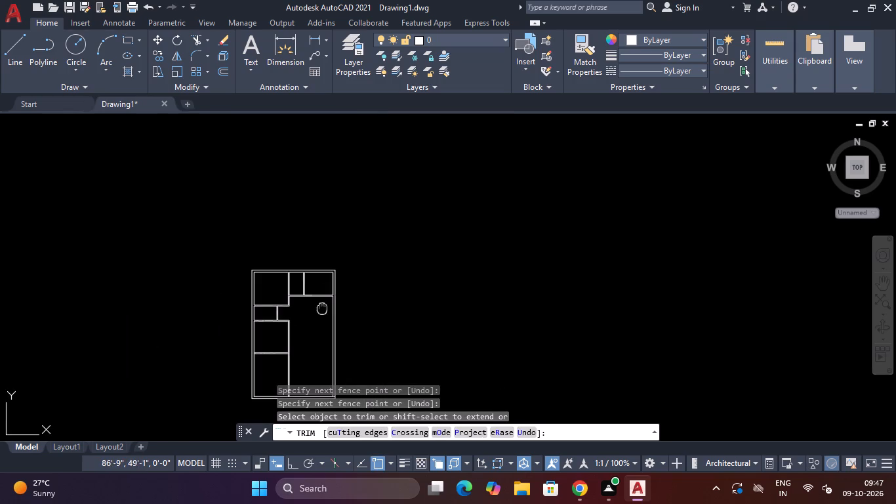
{"action": "middle_click_drag", "start_coordinate": [323, 307], "coordinate": [374, 211]}
{"action": "key", "text": "Escape"}
{"action": "key", "text": "Escape"}
{"action": "key", "text": "Escape"}
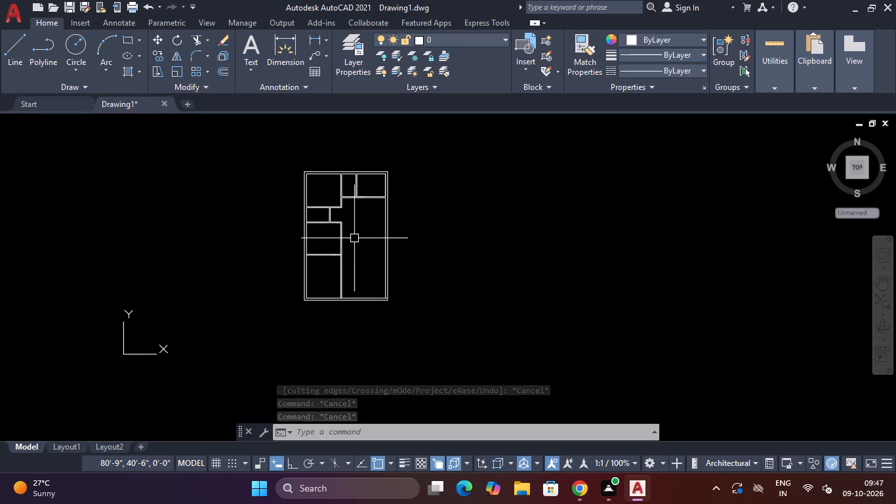
{"action": "key", "text": "Escape"}
{"action": "key", "text": "Escape"}
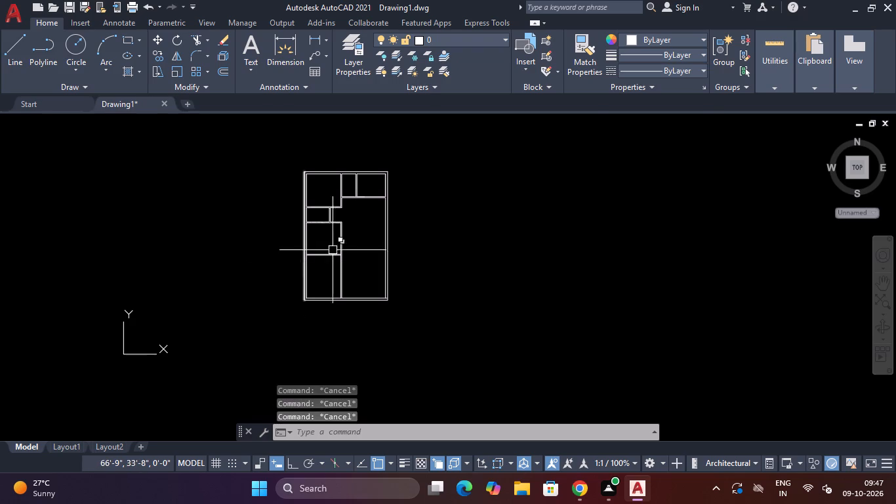
Measure the large east room's length and width with Quick Measure.
{"action": "left_click", "coordinate": [775, 104]}
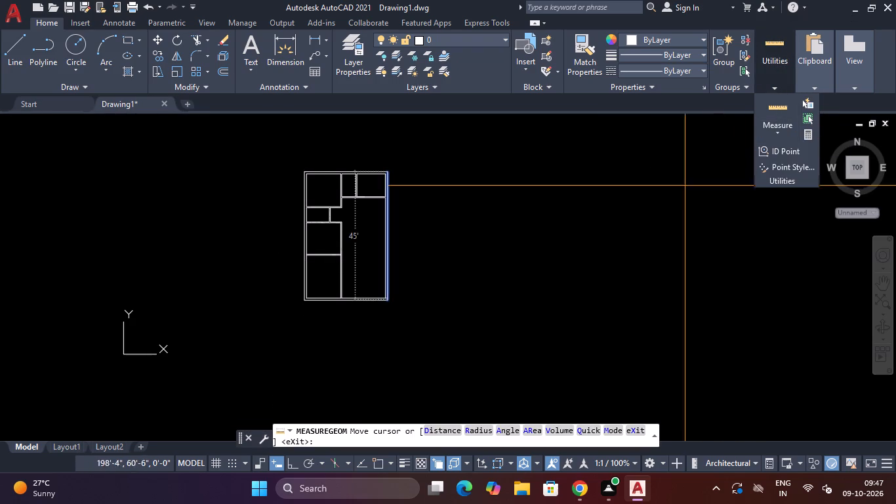
{"action": "scroll", "coordinate": [361, 293], "scroll_direction": "up", "scroll_amount": 1}
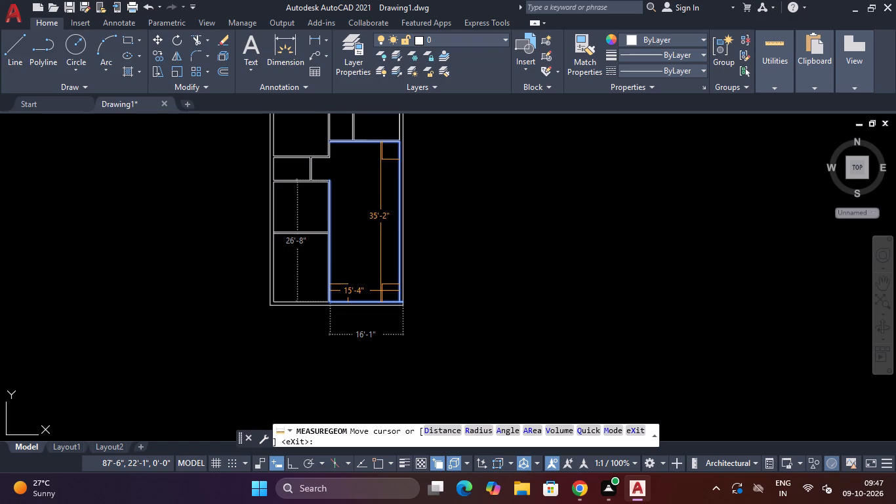
{"action": "key", "text": "Escape"}
{"action": "key", "text": "Escape"}
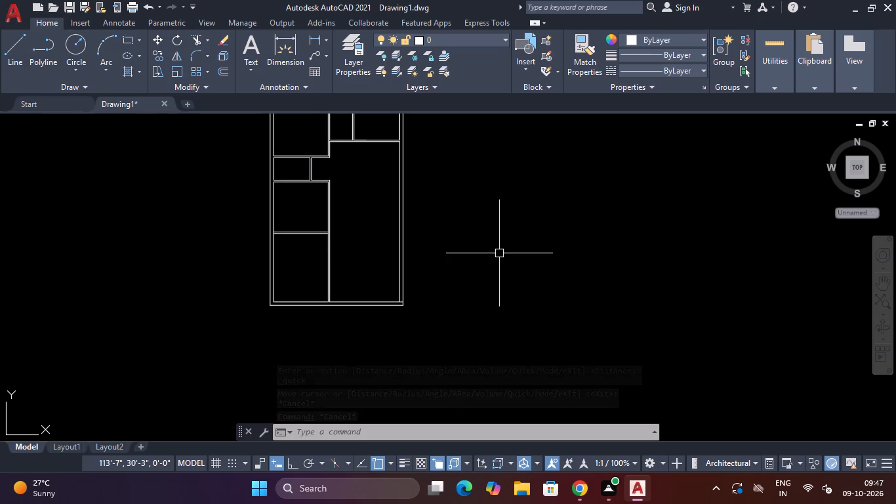
{"action": "key", "text": "Escape"}
{"action": "key", "text": "Escape"}
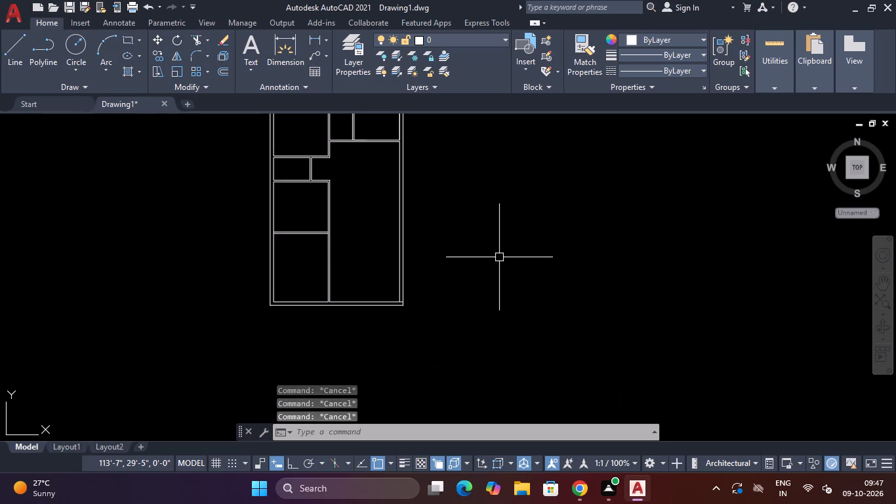
Offset the lower wall's inner line in the large east room 5' upward into the room.
{"action": "type", "text": "O"}
{"action": "key", "text": "space"}
{"action": "type", "text": "5'"}
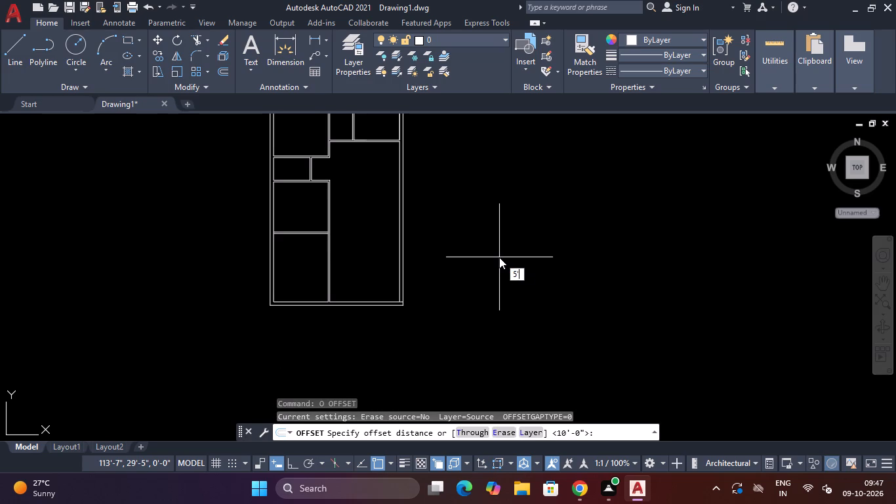
{"action": "key", "text": "Return"}
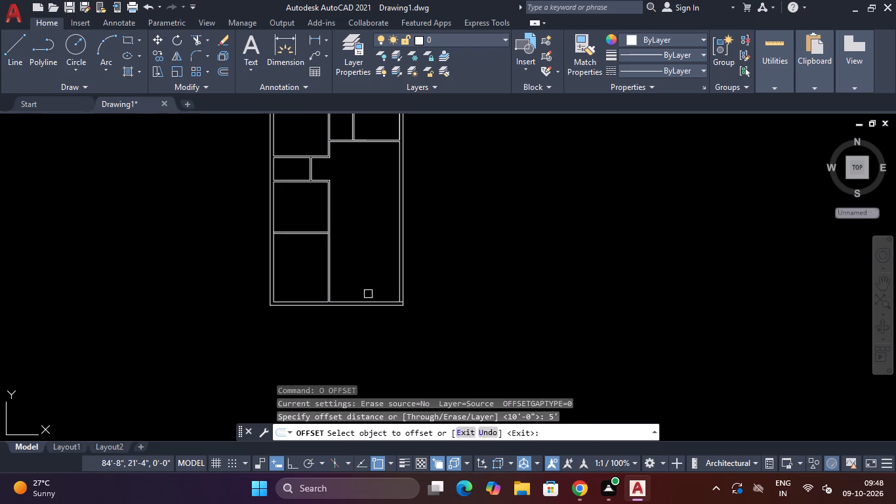
{"action": "left_click", "coordinate": [366, 301]}
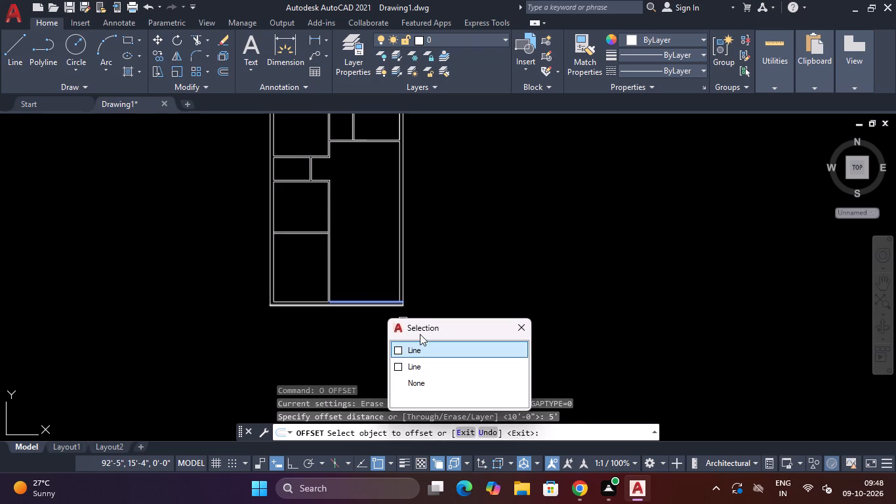
{"action": "left_click", "coordinate": [428, 348]}
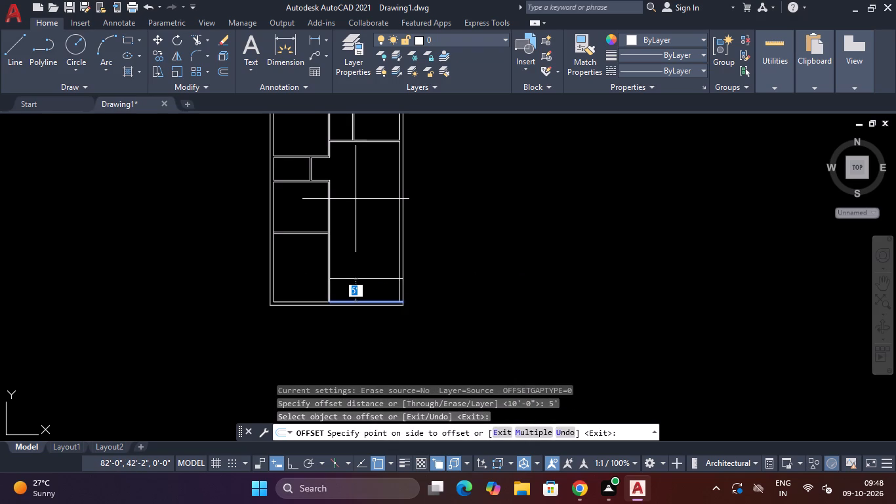
{"action": "left_click", "coordinate": [356, 199]}
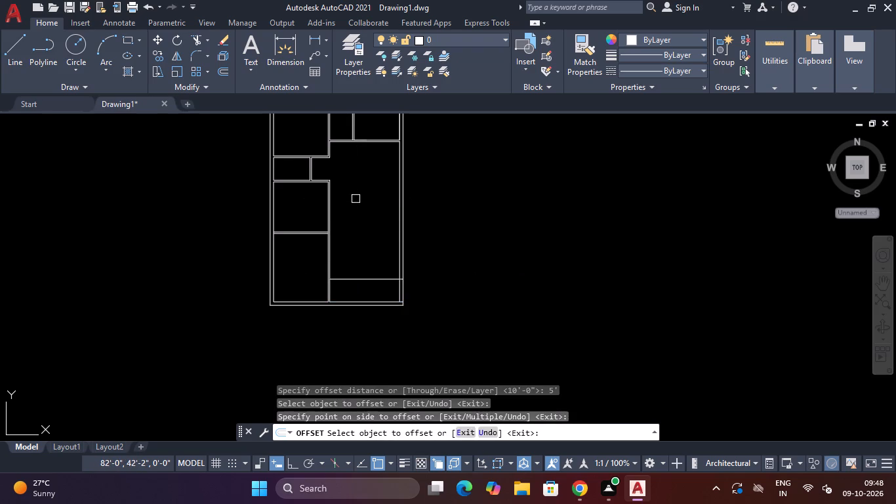
{"action": "key", "text": "Escape"}
{"action": "key", "text": "Escape"}
Offset the new horizontal line in the large east room 4" upward to form a partition.
{"action": "type", "text": "O"}
{"action": "key", "text": "space"}
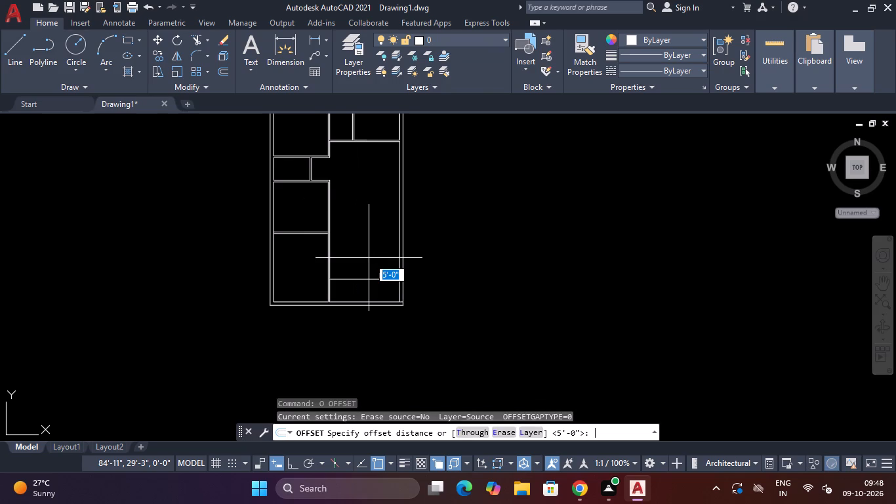
{"action": "key", "text": "4"}
{"action": "key", "text": "shift+quotedbl"}
{"action": "key", "text": "Return"}
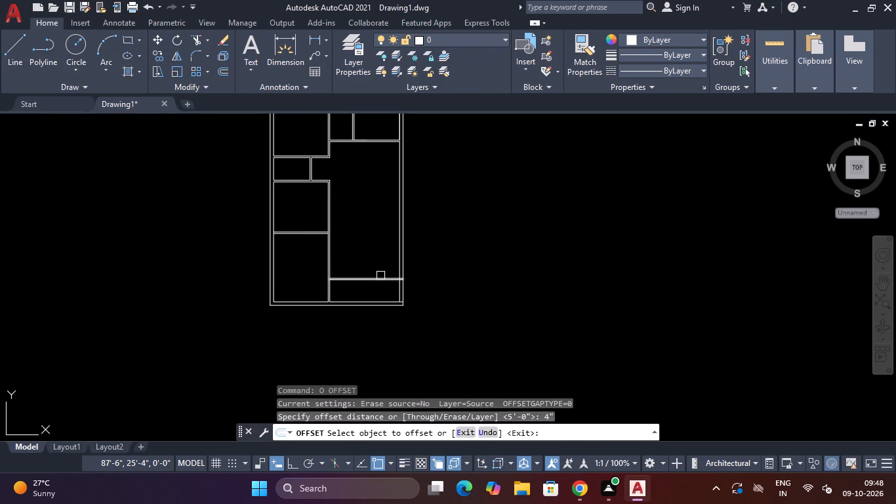
{"action": "left_click", "coordinate": [379, 275]}
{"action": "left_click", "coordinate": [377, 282]}
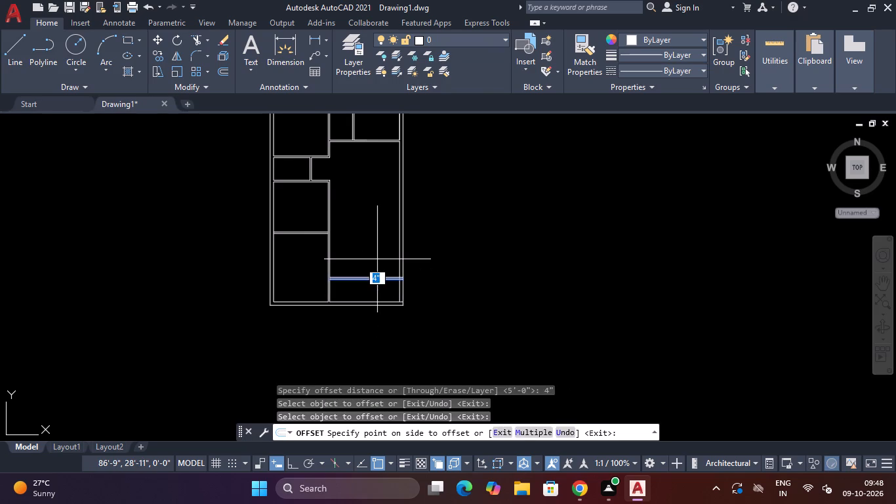
{"action": "left_click", "coordinate": [377, 259]}
{"action": "key", "text": "Escape"}
{"action": "key", "text": "Escape"}
{"action": "key", "text": "Escape"}
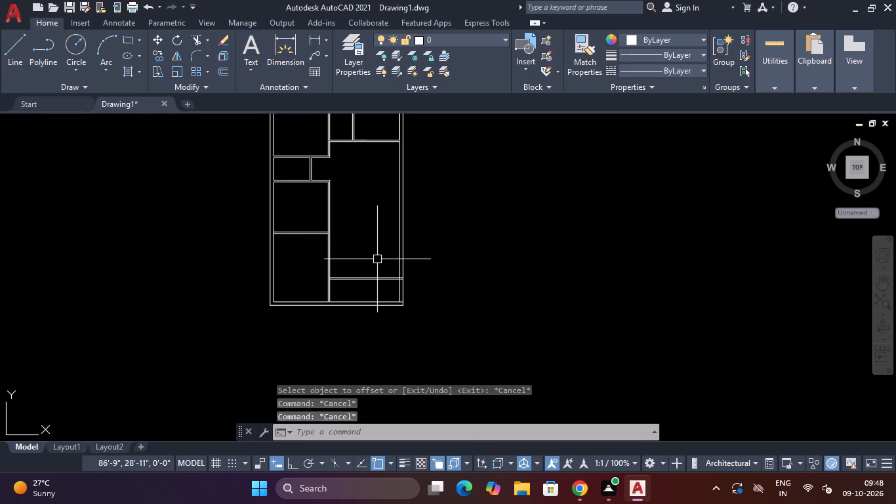
Trim the vertical partition's east line between the two new horizontal partition lines at their west junction.
{"action": "type", "text": "TR"}
{"action": "key", "text": "space"}
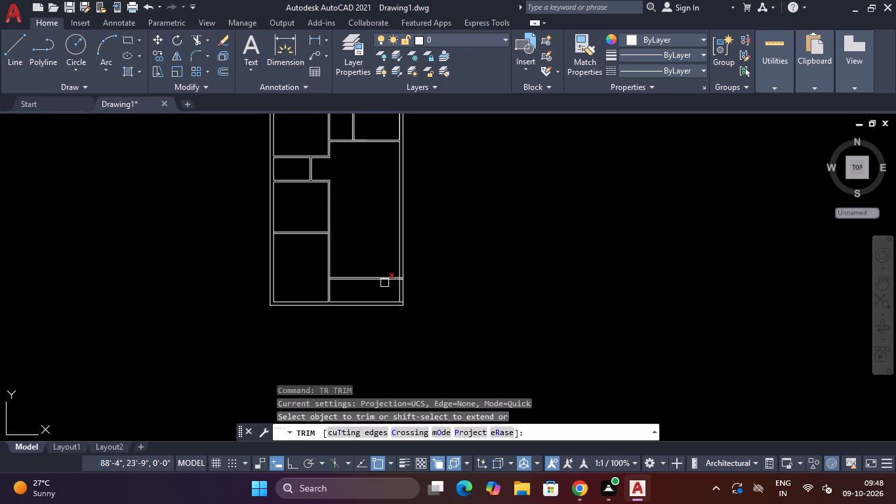
{"action": "scroll", "coordinate": [331, 270], "scroll_direction": "up", "scroll_amount": 4}
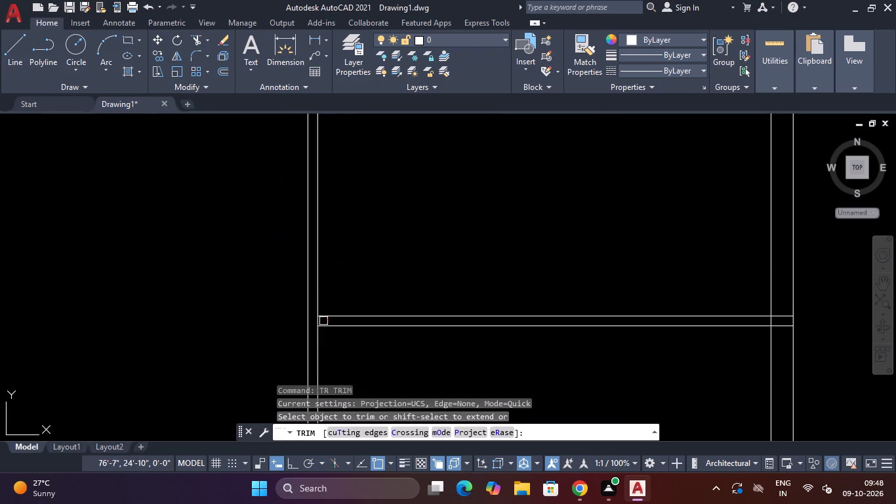
{"action": "scroll", "coordinate": [311, 327], "scroll_direction": "up", "scroll_amount": 3}
{"action": "left_click", "coordinate": [324, 297]}
{"action": "left_click", "coordinate": [372, 308]}
{"action": "scroll", "coordinate": [406, 295], "scroll_direction": "down", "scroll_amount": 2}
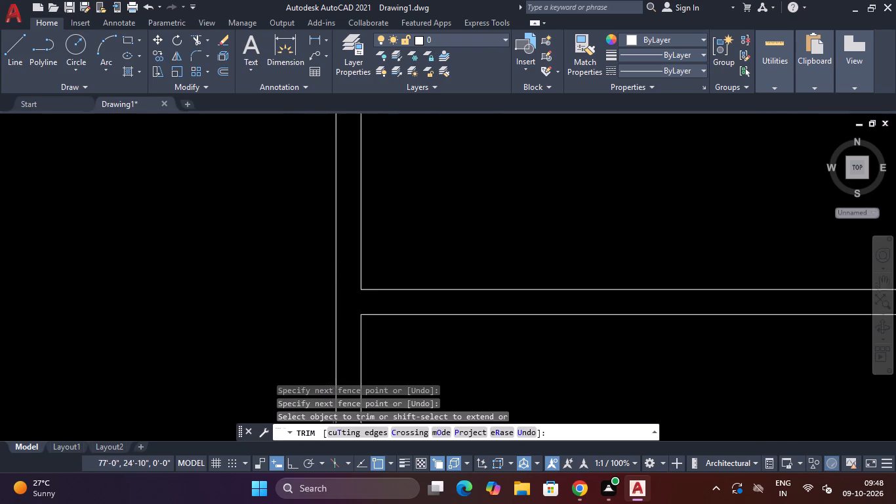
{"action": "scroll", "coordinate": [408, 297], "scroll_direction": "down", "scroll_amount": 1}
{"action": "scroll", "coordinate": [665, 288], "scroll_direction": "down", "scroll_amount": 5}
Trim the new partition's lines inside the east outer wall and the wall's inner line between them, opening the east junction.
{"action": "scroll", "coordinate": [701, 278], "scroll_direction": "up", "scroll_amount": 4}
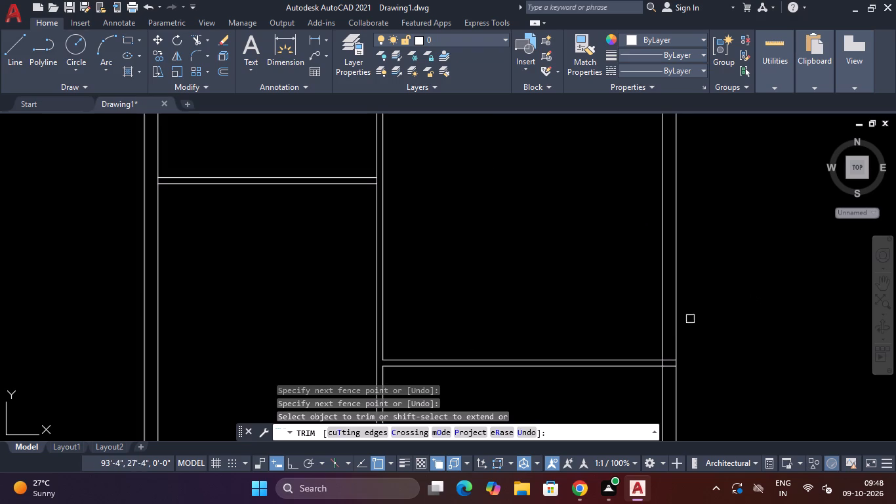
{"action": "scroll", "coordinate": [666, 363], "scroll_direction": "up", "scroll_amount": 4}
{"action": "left_click", "coordinate": [664, 334]}
{"action": "left_click", "coordinate": [682, 419]}
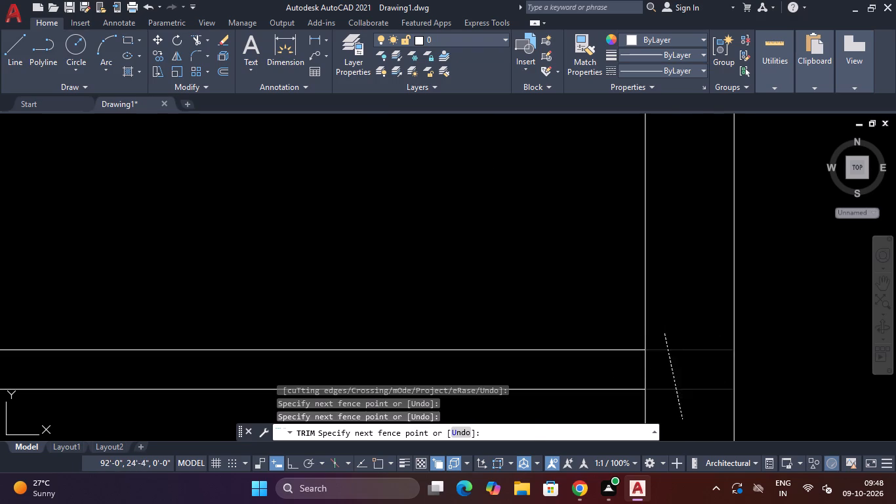
{"action": "left_click", "coordinate": [672, 371]}
{"action": "left_click", "coordinate": [596, 378]}
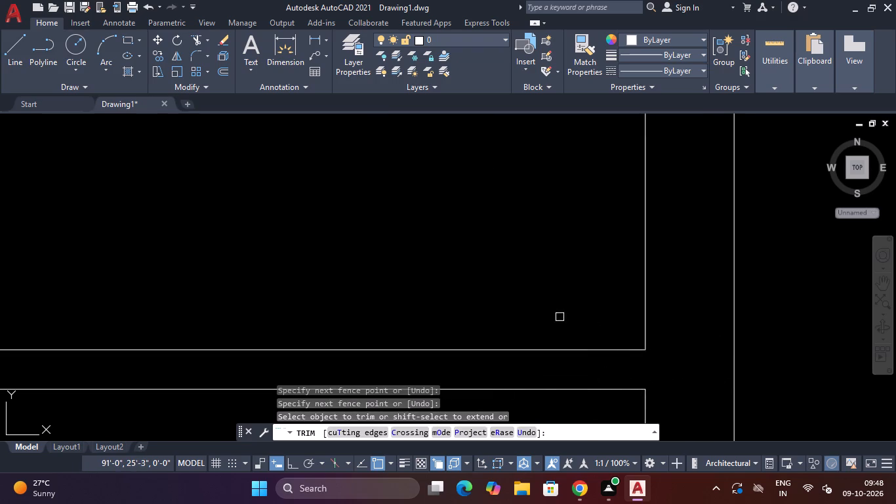
Trim the lower outer wall's inner line where it runs through the east wall's thickness at the southeast corner.
{"action": "scroll", "coordinate": [451, 238], "scroll_direction": "down", "scroll_amount": 5}
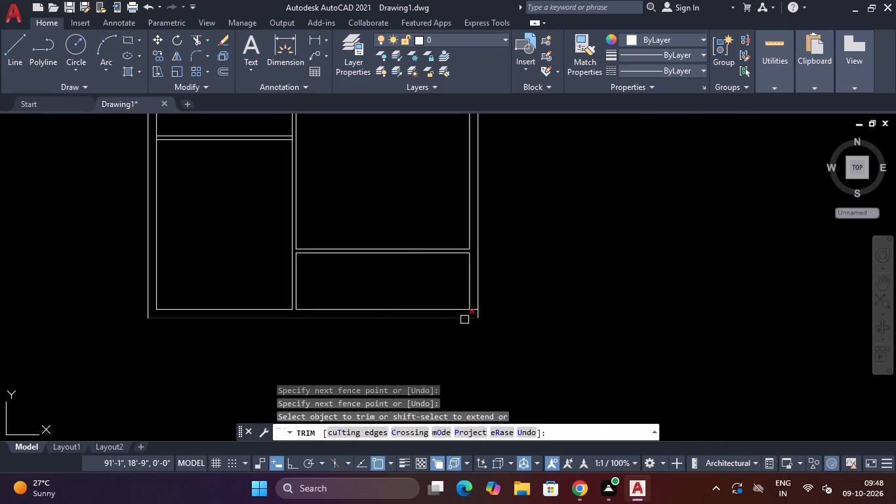
{"action": "scroll", "coordinate": [482, 308], "scroll_direction": "up", "scroll_amount": 5}
{"action": "left_click", "coordinate": [420, 308]}
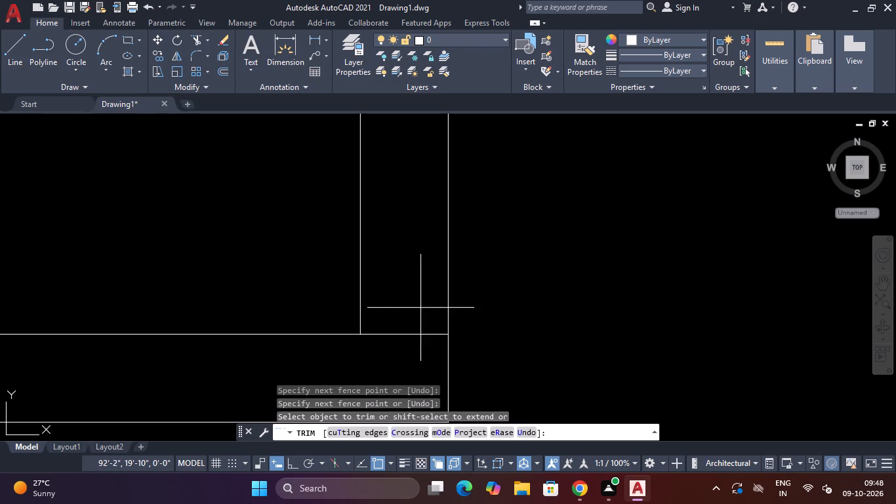
{"action": "left_click", "coordinate": [404, 345]}
{"action": "scroll", "coordinate": [404, 329], "scroll_direction": "down", "scroll_amount": 3}
{"action": "scroll", "coordinate": [317, 273], "scroll_direction": "down", "scroll_amount": 4}
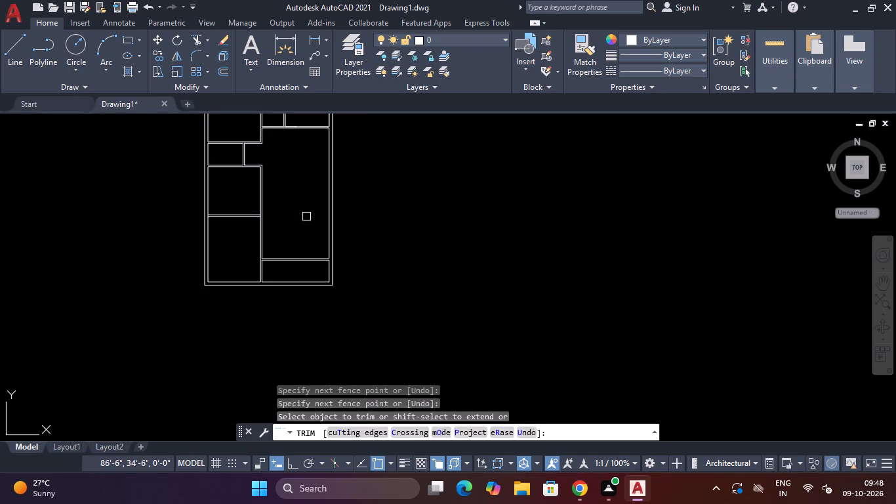
{"action": "scroll", "coordinate": [268, 173], "scroll_direction": "down", "scroll_amount": 2}
{"action": "scroll", "coordinate": [270, 167], "scroll_direction": "up", "scroll_amount": 2}
{"action": "scroll", "coordinate": [270, 149], "scroll_direction": "down", "scroll_amount": 3}
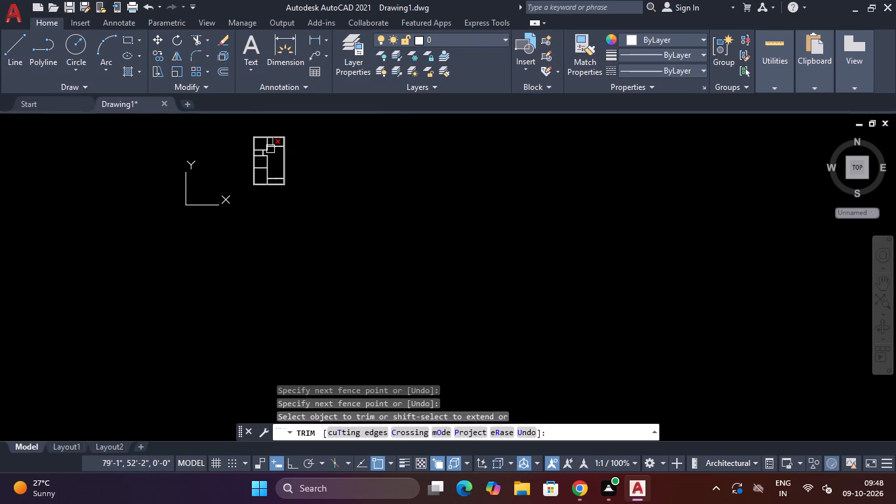
{"action": "scroll", "coordinate": [264, 140], "scroll_direction": "up", "scroll_amount": 4}
{"action": "key", "text": "Escape"}
{"action": "key", "text": "Escape"}
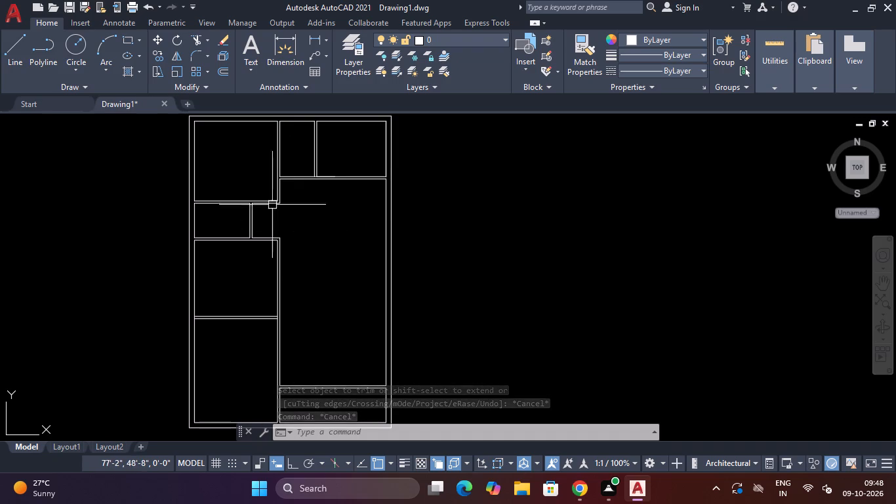
Draw a 4" vertical line across the wall thickness at the northwest room's southeast inner corner.
{"action": "scroll", "coordinate": [259, 201], "scroll_direction": "up", "scroll_amount": 4}
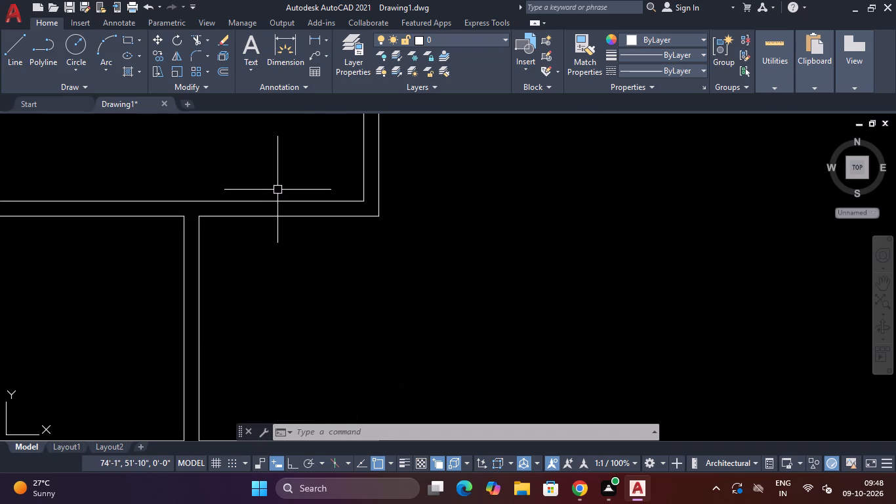
{"action": "key", "text": "Escape"}
{"action": "key", "text": "Escape"}
{"action": "type", "text": "L"}
{"action": "key", "text": "space"}
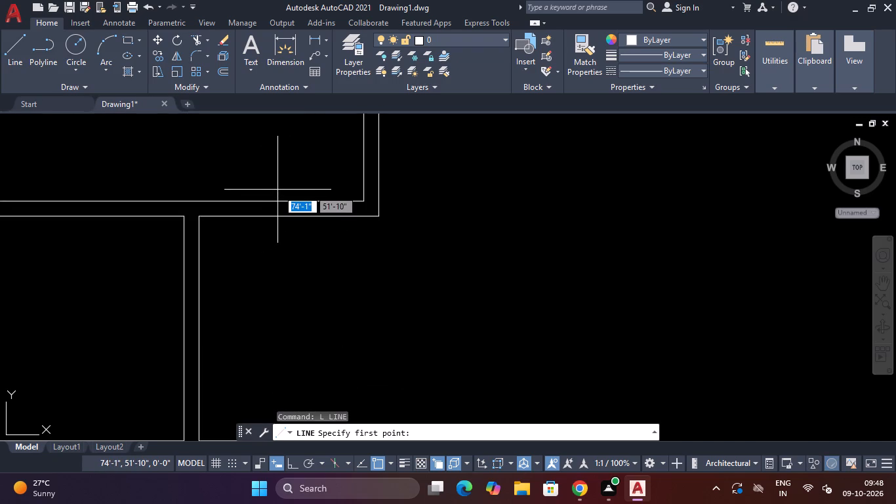
{"action": "left_click", "coordinate": [367, 198]}
{"action": "left_click", "coordinate": [363, 219]}
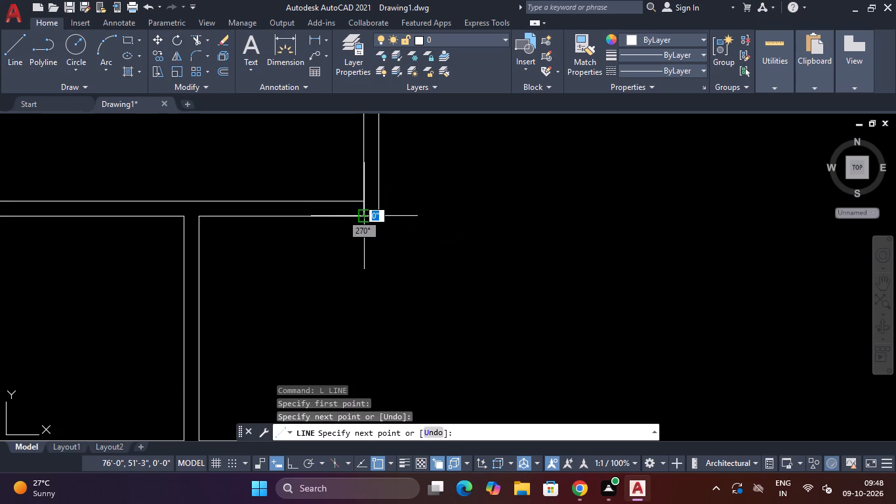
{"action": "scroll", "coordinate": [359, 218], "scroll_direction": "down", "scroll_amount": 2}
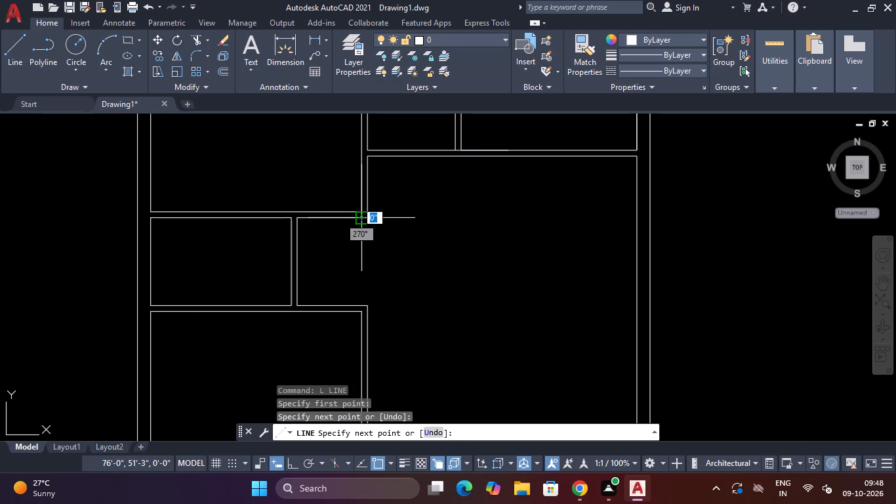
{"action": "key", "text": "Escape"}
Draw a 4" horizontal line across the top end of the short partition below the northwest room.
{"action": "key", "text": "space"}
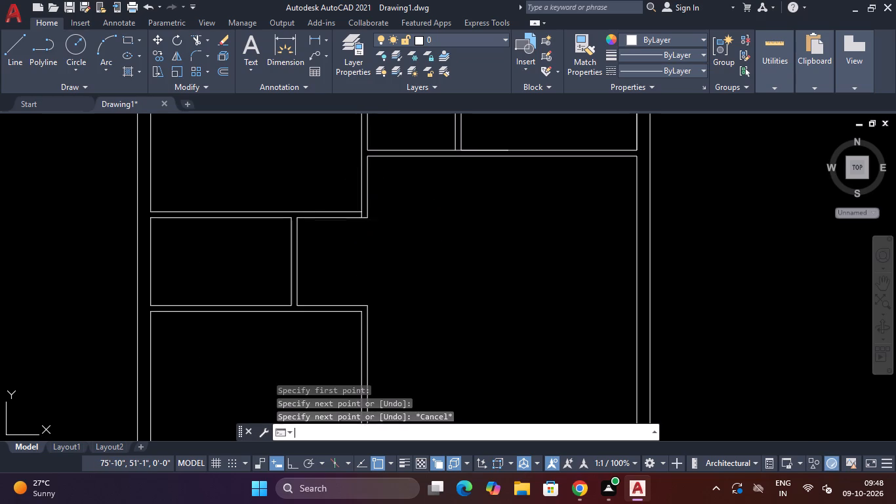
{"action": "scroll", "coordinate": [288, 224], "scroll_direction": "up", "scroll_amount": 2}
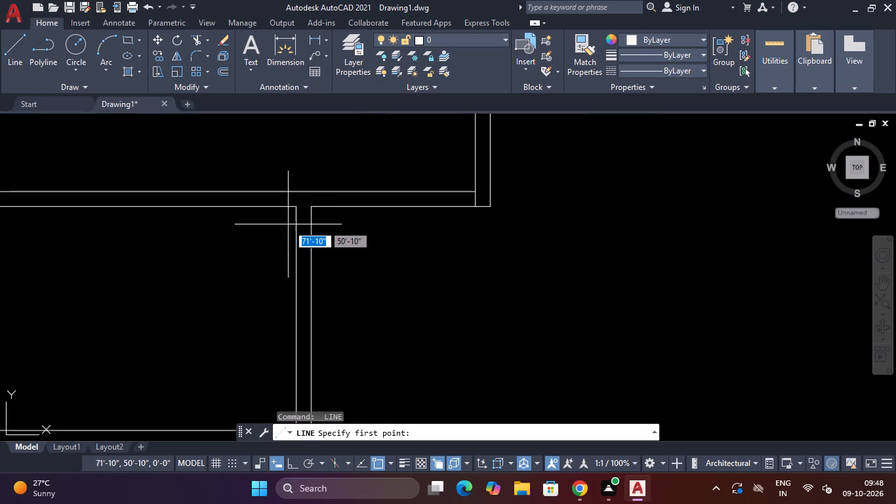
{"action": "scroll", "coordinate": [288, 224], "scroll_direction": "up", "scroll_amount": 1}
{"action": "left_click", "coordinate": [300, 196]}
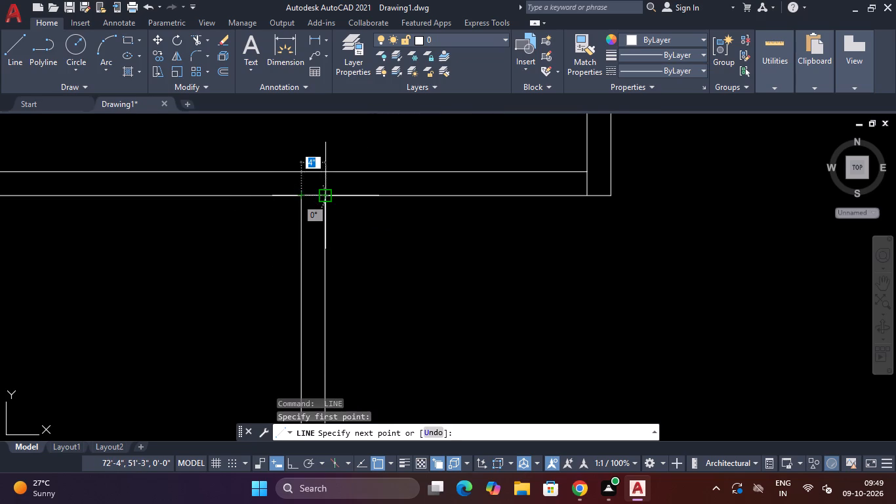
{"action": "left_click", "coordinate": [329, 198]}
{"action": "key", "text": "Escape"}
{"action": "scroll", "coordinate": [394, 235], "scroll_direction": "down", "scroll_amount": 4}
Draw a 4" vertical line across the wall thickness at the northeast inner corner of the room below the small west room.
{"action": "key", "text": "space"}
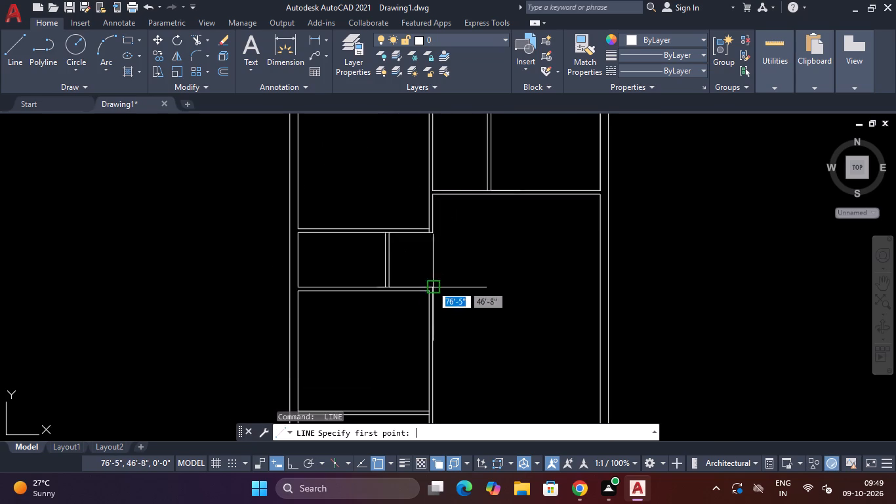
{"action": "scroll", "coordinate": [428, 295], "scroll_direction": "up", "scroll_amount": 3}
{"action": "left_click", "coordinate": [423, 280]}
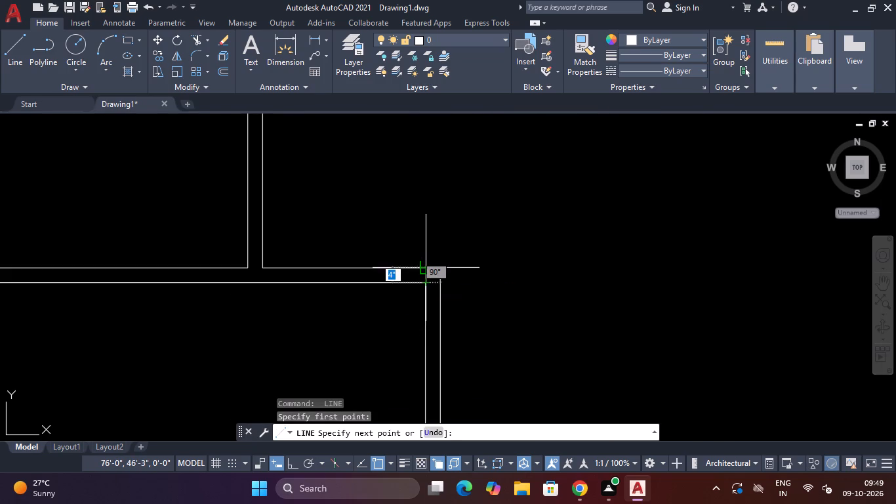
{"action": "left_click", "coordinate": [423, 272]}
{"action": "key", "text": "Escape"}
{"action": "scroll", "coordinate": [442, 224], "scroll_direction": "down", "scroll_amount": 2}
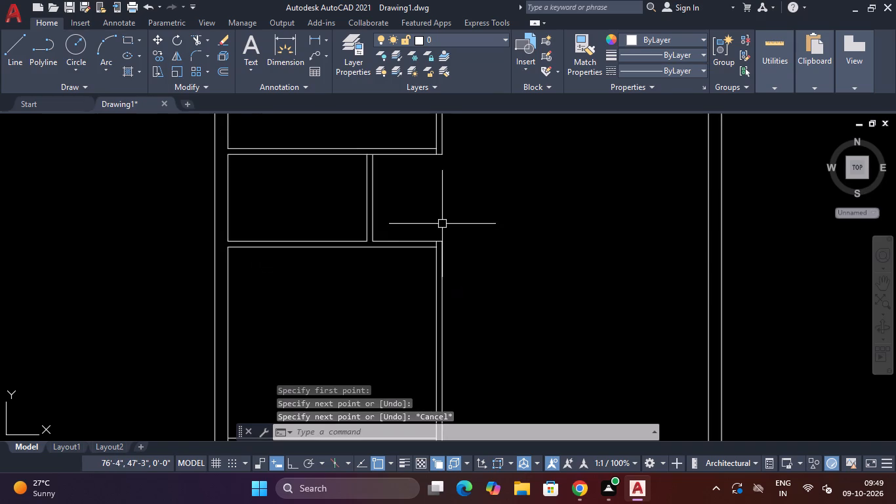
{"action": "scroll", "coordinate": [460, 190], "scroll_direction": "down", "scroll_amount": 4}
{"action": "scroll", "coordinate": [464, 167], "scroll_direction": "up", "scroll_amount": 4}
Draw a 4" vertical line through the horizontal partition, continuing the west line of the partition between the two upper east rooms.
{"action": "key", "text": "space"}
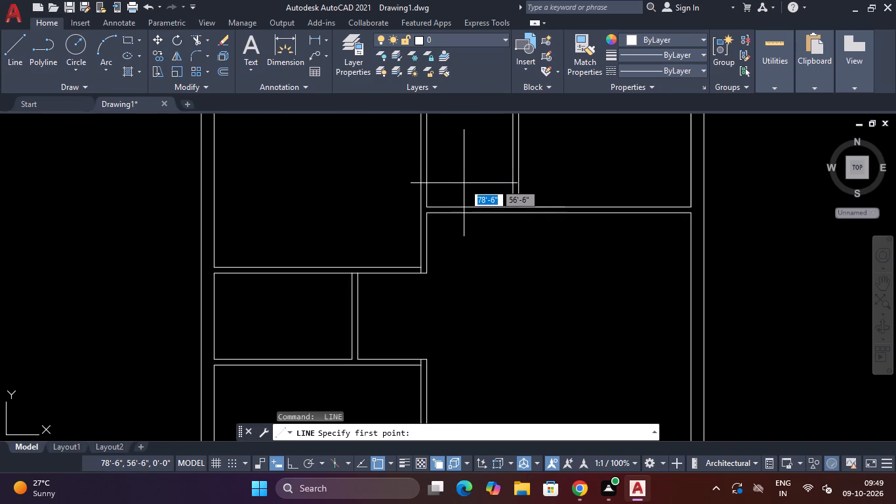
{"action": "scroll", "coordinate": [514, 208], "scroll_direction": "up", "scroll_amount": 3}
{"action": "left_click", "coordinate": [504, 199]}
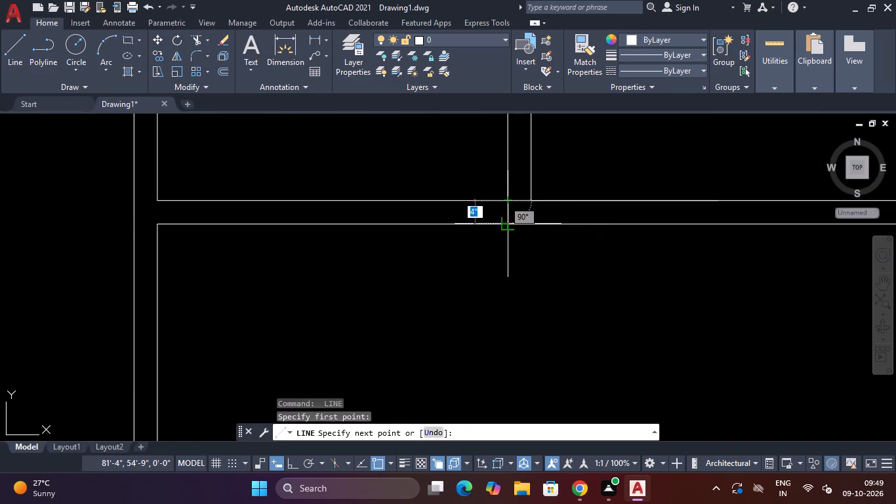
{"action": "left_click", "coordinate": [506, 224]}
{"action": "key", "text": "Escape"}
{"action": "scroll", "coordinate": [506, 224], "scroll_direction": "down", "scroll_amount": 4}
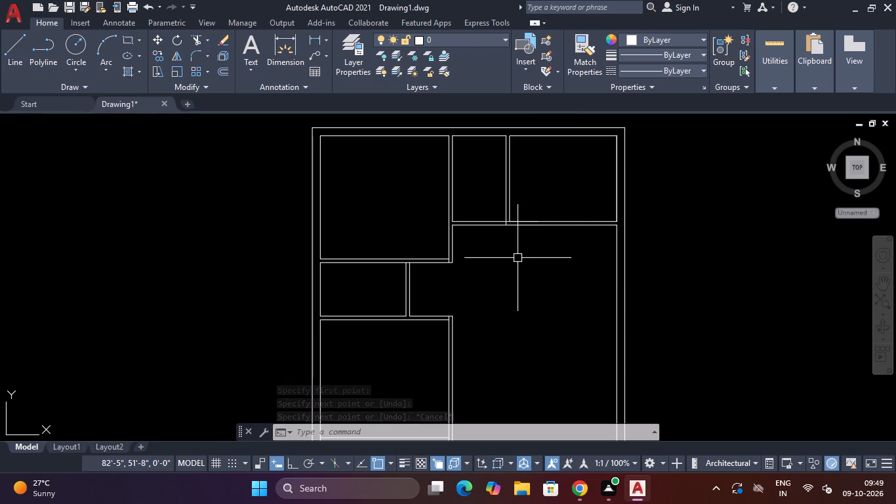
{"action": "scroll", "coordinate": [520, 268], "scroll_direction": "down", "scroll_amount": 3}
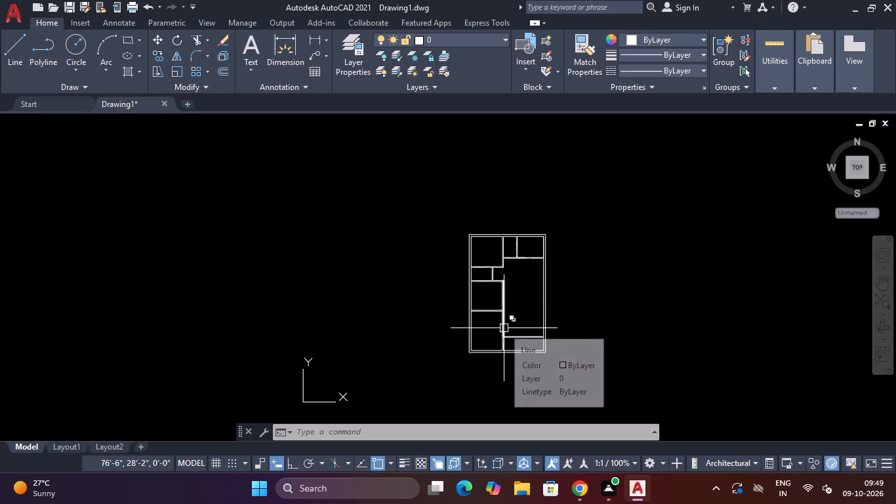
Draw a 4" horizontal line across the central vertical partition, continuing the new lower partition's upper line westward.
{"action": "scroll", "coordinate": [504, 328], "scroll_direction": "up", "scroll_amount": 5}
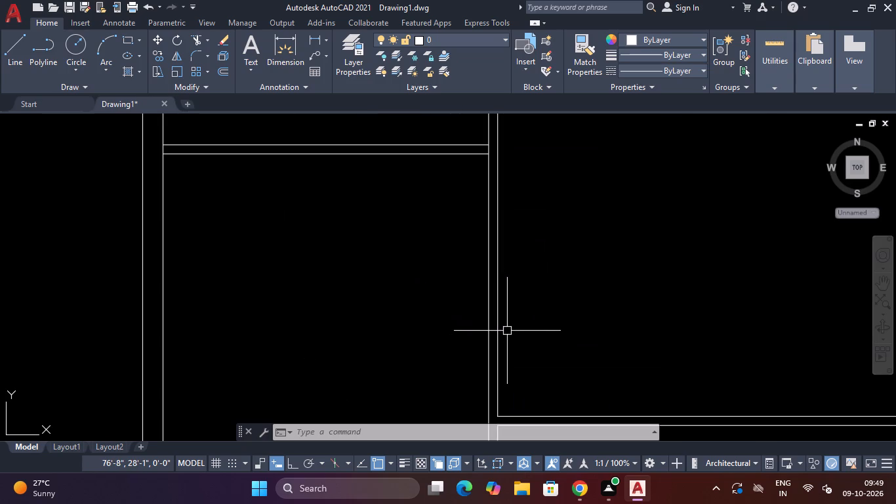
{"action": "type", "text": "L"}
{"action": "key", "text": "space"}
{"action": "scroll", "coordinate": [510, 327], "scroll_direction": "down", "scroll_amount": 4}
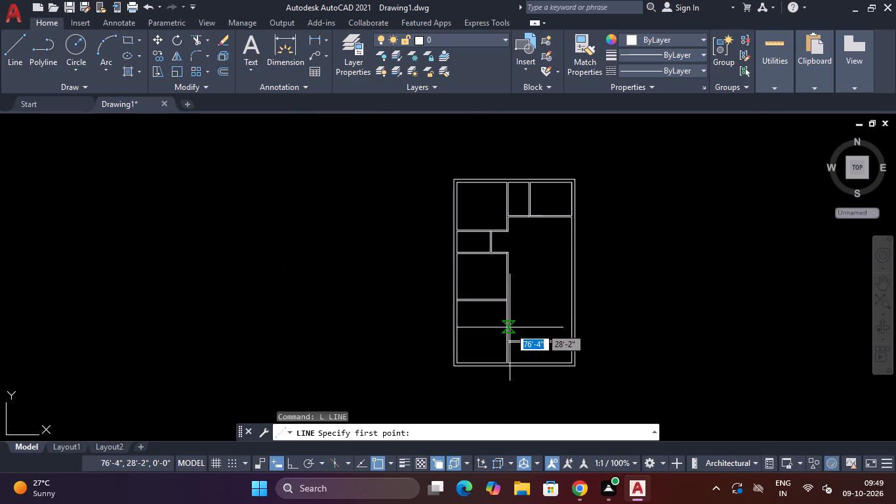
{"action": "scroll", "coordinate": [508, 346], "scroll_direction": "up", "scroll_amount": 4}
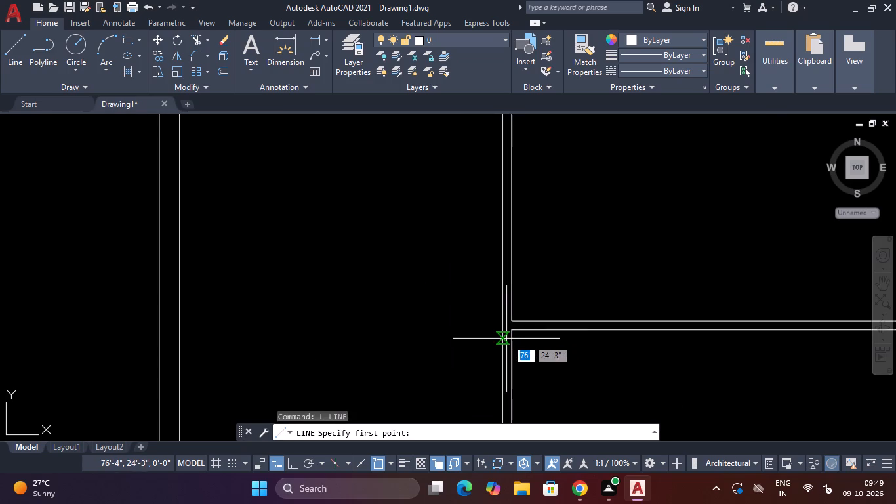
{"action": "scroll", "coordinate": [512, 316], "scroll_direction": "up", "scroll_amount": 2}
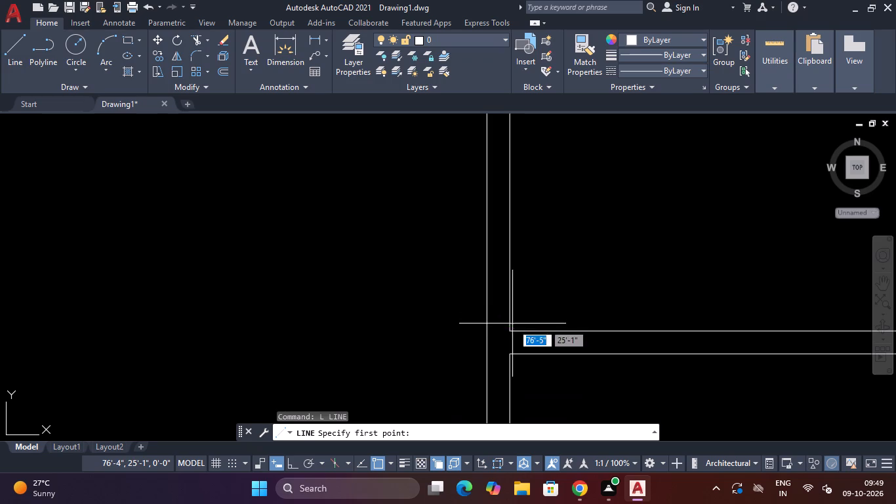
{"action": "left_click", "coordinate": [509, 331]}
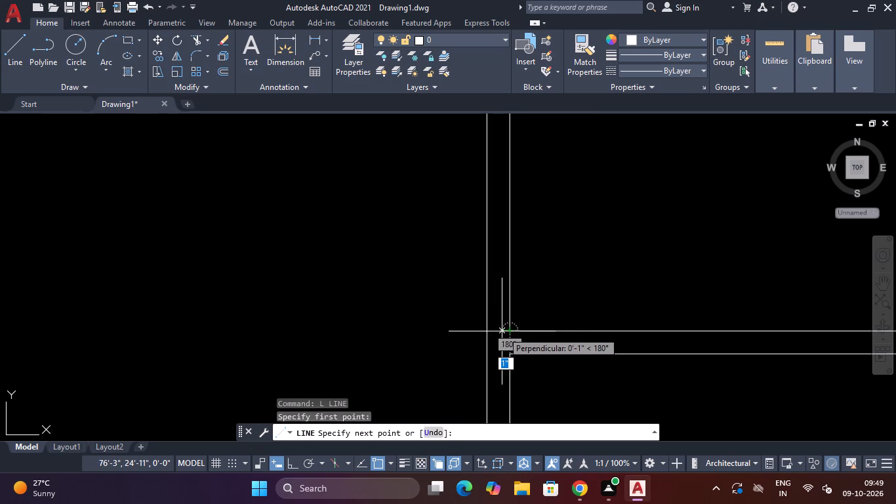
{"action": "left_click", "coordinate": [488, 331]}
{"action": "key", "text": "Escape"}
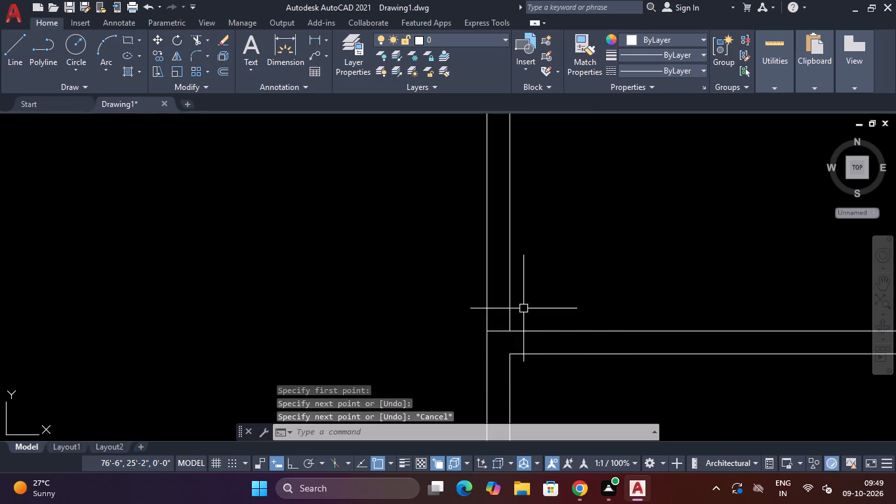
{"action": "scroll", "coordinate": [533, 299], "scroll_direction": "down", "scroll_amount": 4}
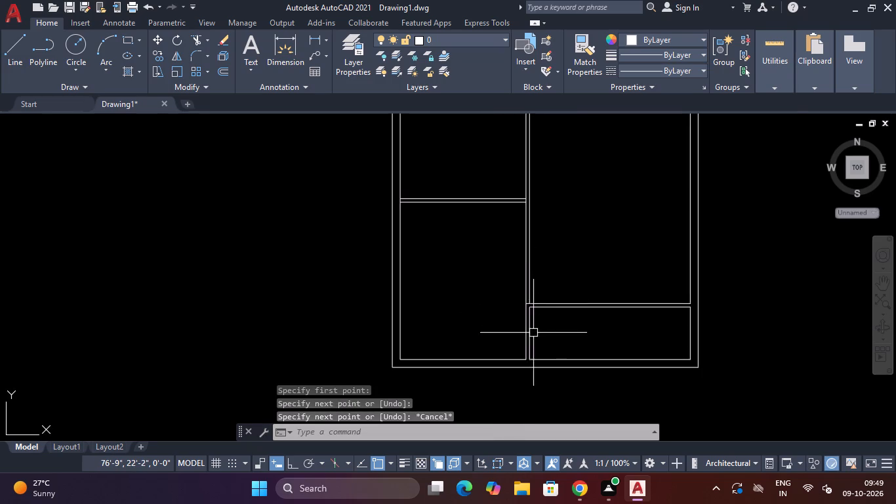
Draw a 4" horizontal line across the central vertical partition, continuing the new lower partition's lower line westward.
{"action": "scroll", "coordinate": [533, 333], "scroll_direction": "up", "scroll_amount": 1}
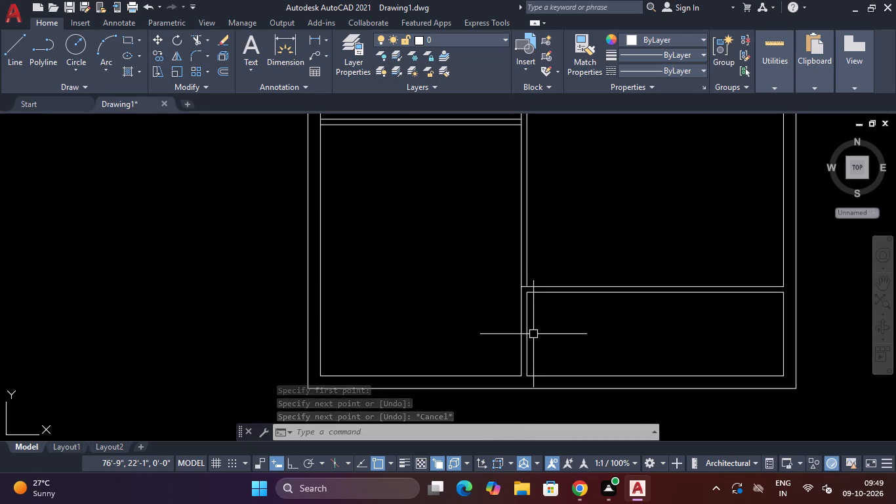
{"action": "key", "text": "space"}
{"action": "scroll", "coordinate": [525, 310], "scroll_direction": "up", "scroll_amount": 4}
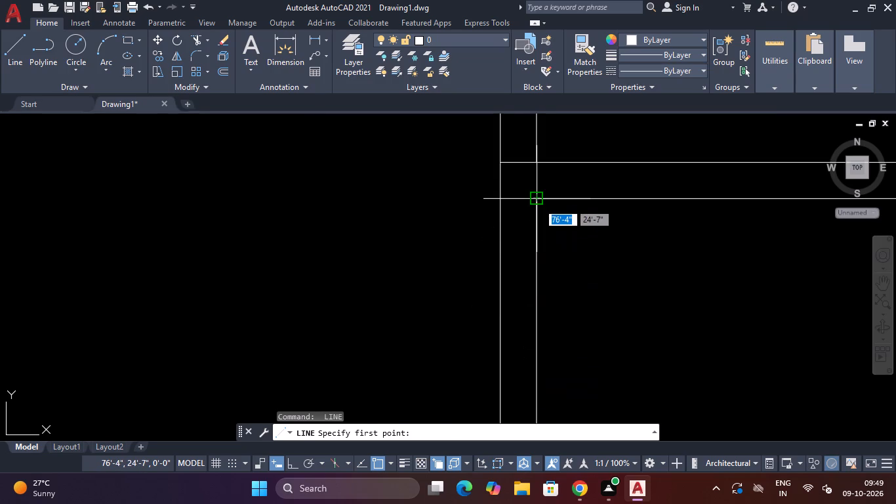
{"action": "left_click", "coordinate": [538, 203]}
{"action": "left_click", "coordinate": [499, 200]}
{"action": "key", "text": "Escape"}
{"action": "scroll", "coordinate": [499, 200], "scroll_direction": "down", "scroll_amount": 2}
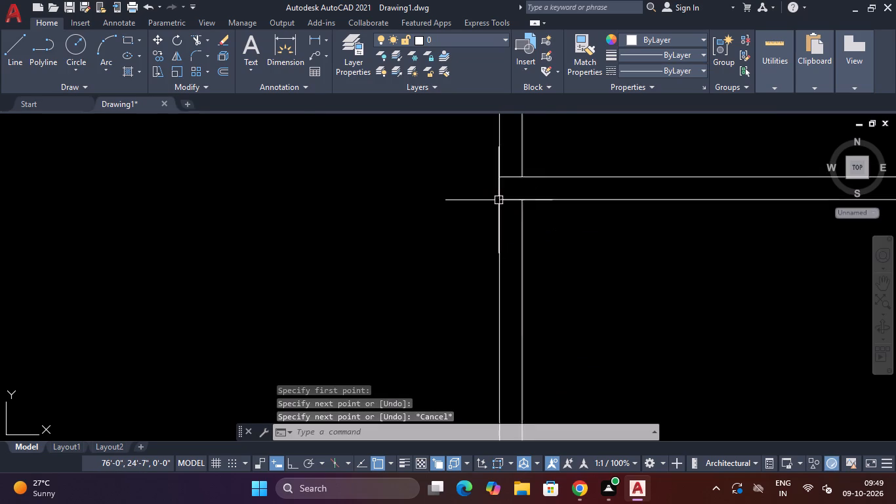
Draw a 4" vertical line through the horizontal partition, continuing the east line of the partition between the two upper east rooms.
{"action": "scroll", "coordinate": [499, 200], "scroll_direction": "down", "scroll_amount": 2}
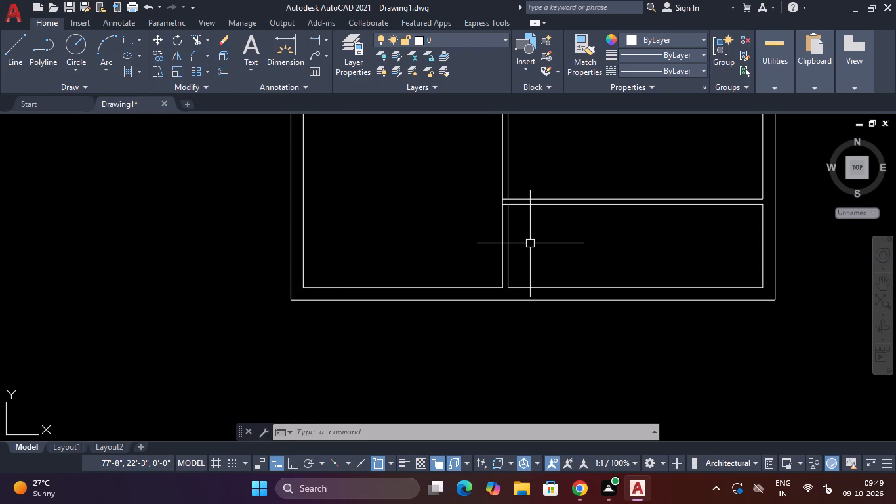
{"action": "scroll", "coordinate": [533, 244], "scroll_direction": "down", "scroll_amount": 4}
{"action": "scroll", "coordinate": [533, 244], "scroll_direction": "up", "scroll_amount": 2}
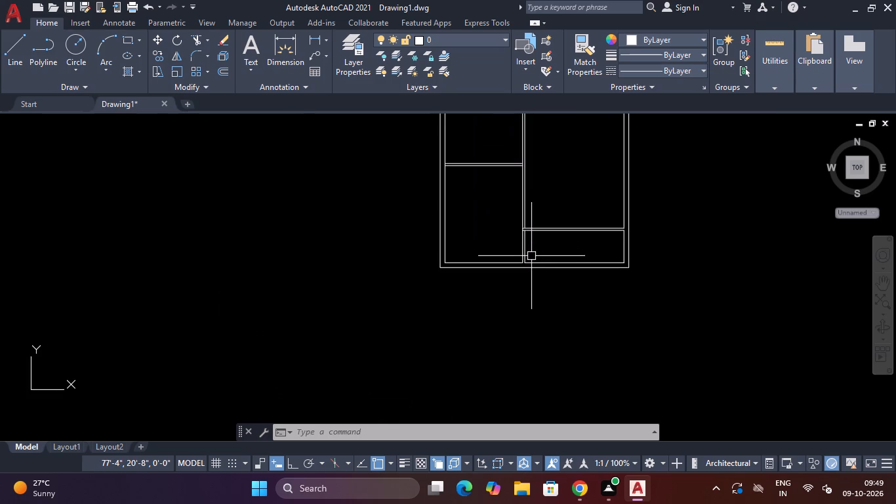
{"action": "key", "text": "Escape"}
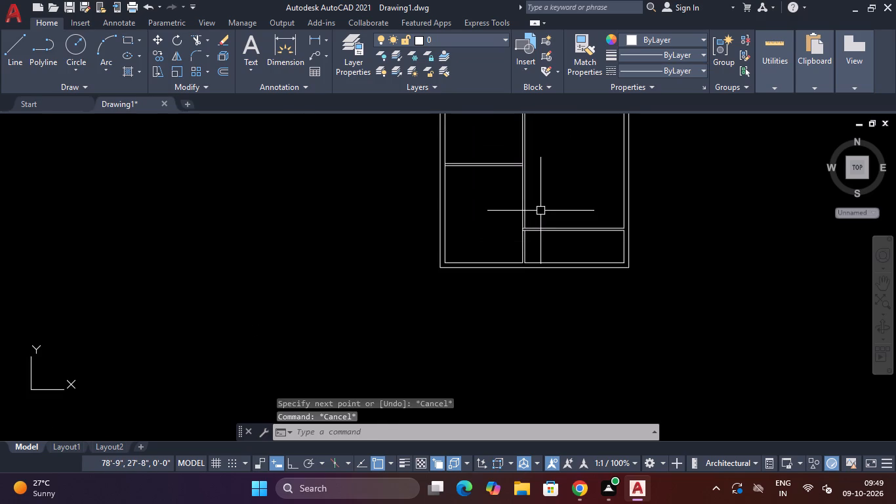
{"action": "scroll", "coordinate": [546, 207], "scroll_direction": "down", "scroll_amount": 4}
{"action": "scroll", "coordinate": [546, 202], "scroll_direction": "up", "scroll_amount": 3}
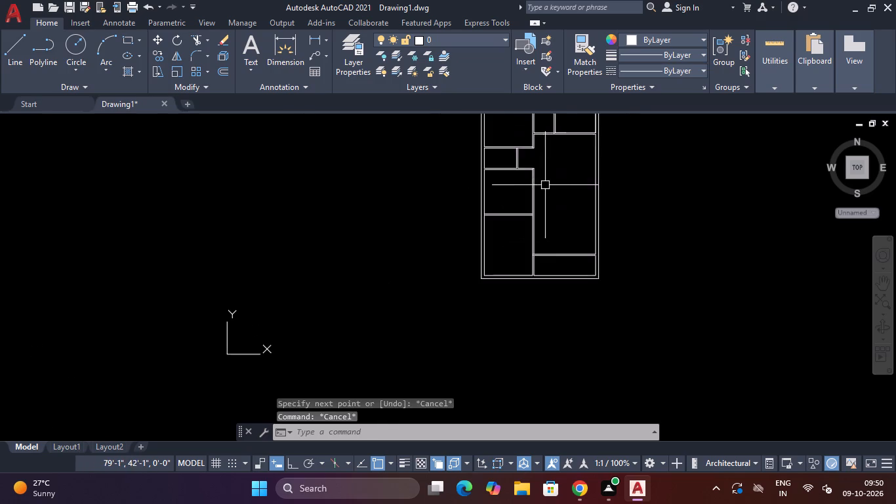
{"action": "scroll", "coordinate": [566, 128], "scroll_direction": "down", "scroll_amount": 1}
{"action": "scroll", "coordinate": [567, 127], "scroll_direction": "up", "scroll_amount": 5}
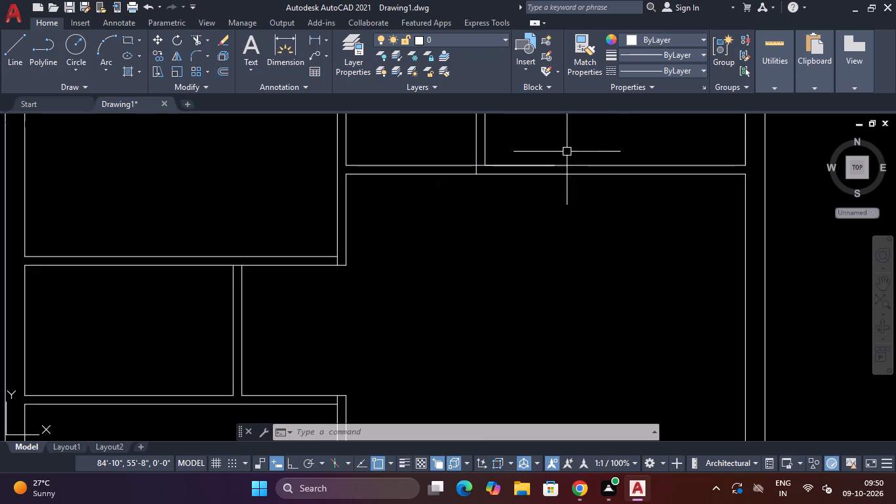
{"action": "key", "text": "l"}
{"action": "key", "text": "space"}
{"action": "scroll", "coordinate": [489, 160], "scroll_direction": "up", "scroll_amount": 2}
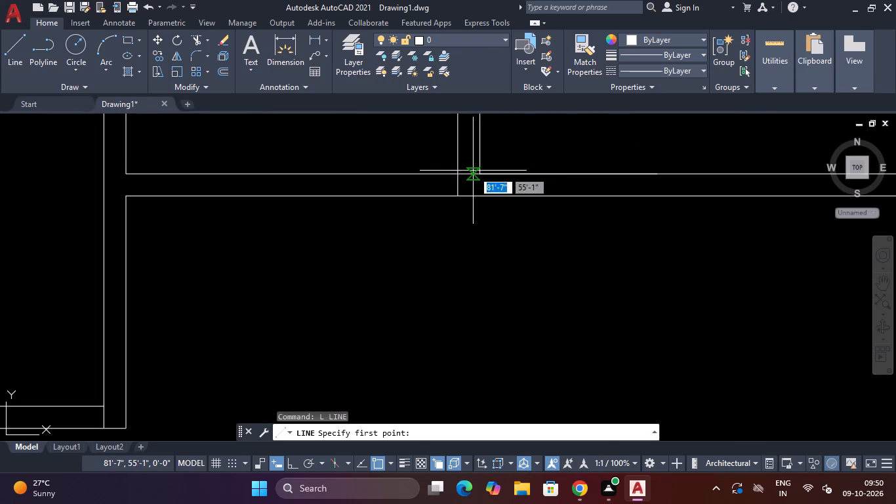
{"action": "left_click", "coordinate": [483, 175]}
{"action": "left_click", "coordinate": [477, 195]}
{"action": "key", "text": "Escape"}
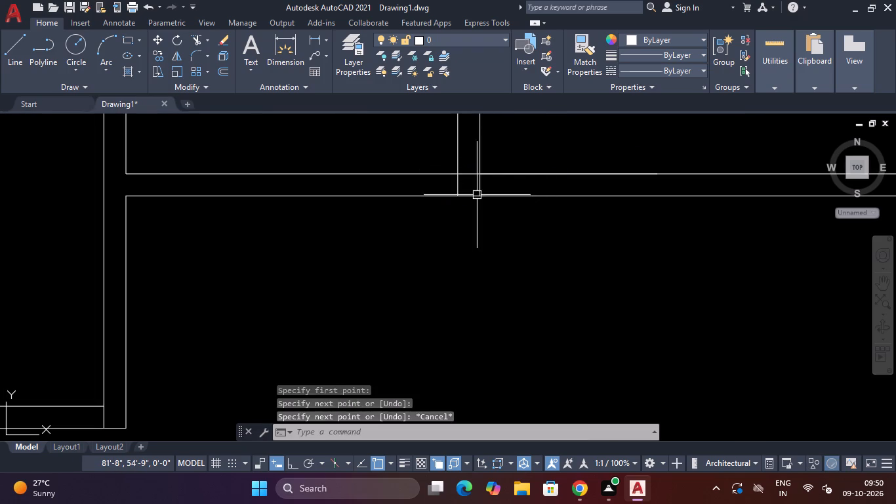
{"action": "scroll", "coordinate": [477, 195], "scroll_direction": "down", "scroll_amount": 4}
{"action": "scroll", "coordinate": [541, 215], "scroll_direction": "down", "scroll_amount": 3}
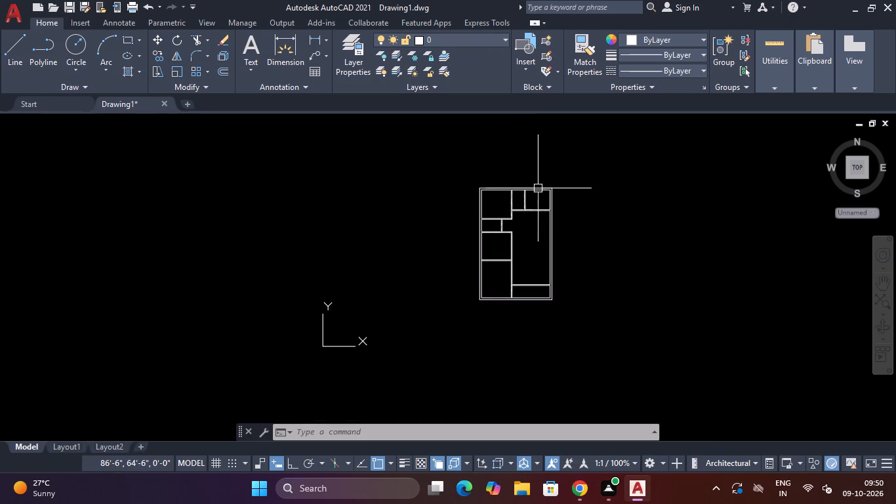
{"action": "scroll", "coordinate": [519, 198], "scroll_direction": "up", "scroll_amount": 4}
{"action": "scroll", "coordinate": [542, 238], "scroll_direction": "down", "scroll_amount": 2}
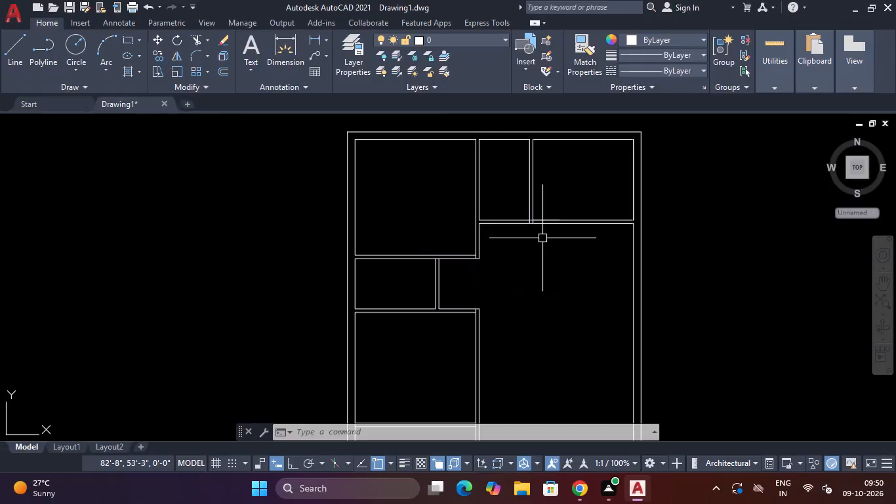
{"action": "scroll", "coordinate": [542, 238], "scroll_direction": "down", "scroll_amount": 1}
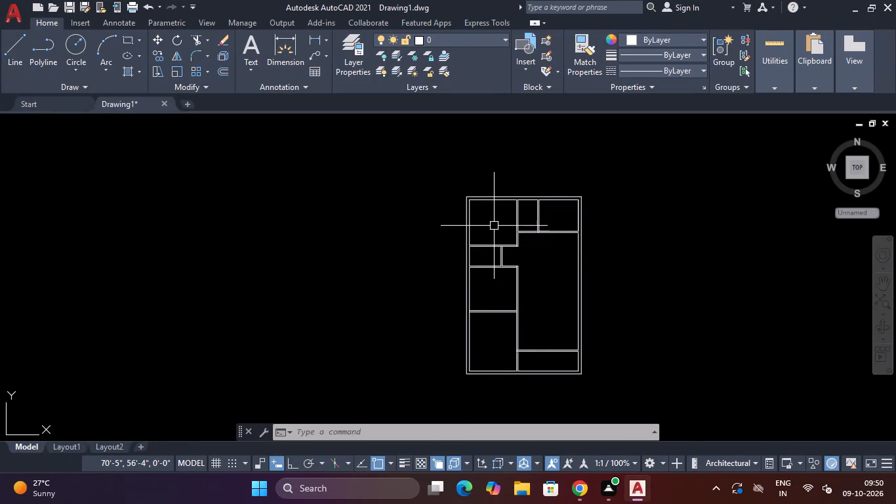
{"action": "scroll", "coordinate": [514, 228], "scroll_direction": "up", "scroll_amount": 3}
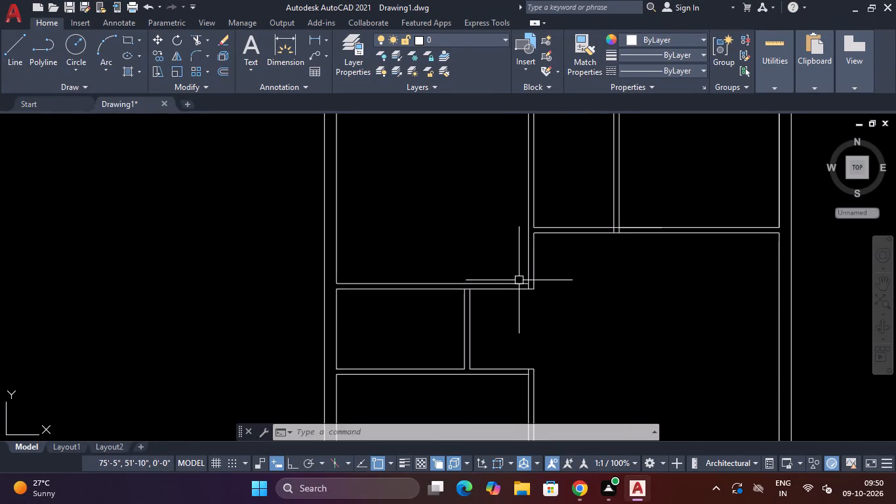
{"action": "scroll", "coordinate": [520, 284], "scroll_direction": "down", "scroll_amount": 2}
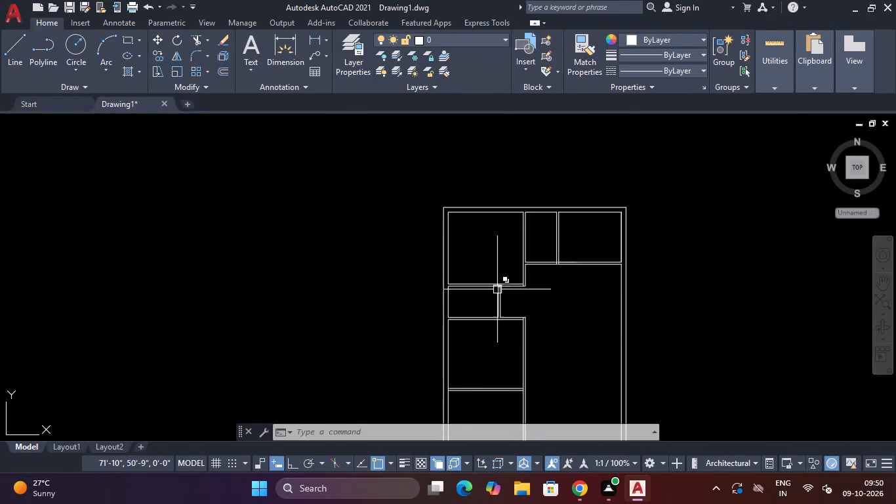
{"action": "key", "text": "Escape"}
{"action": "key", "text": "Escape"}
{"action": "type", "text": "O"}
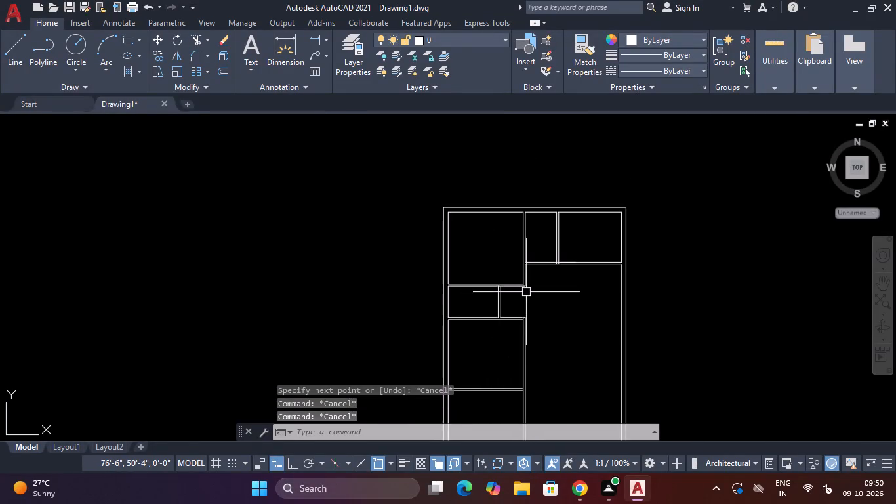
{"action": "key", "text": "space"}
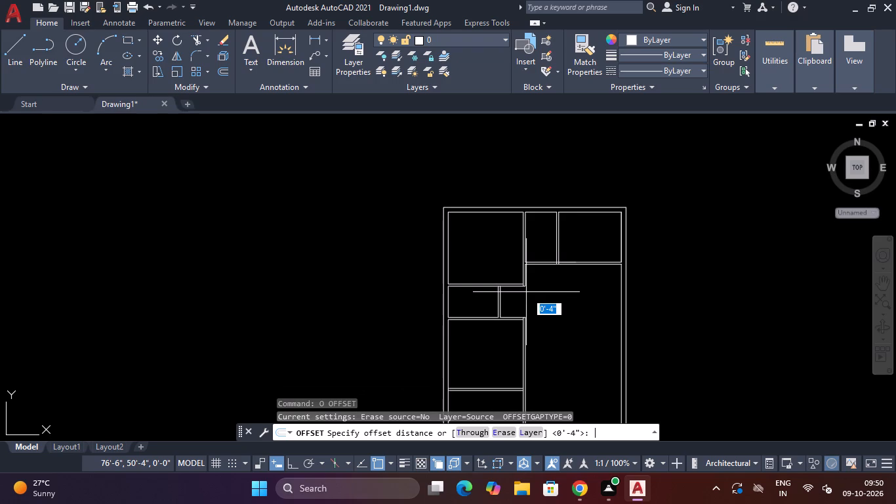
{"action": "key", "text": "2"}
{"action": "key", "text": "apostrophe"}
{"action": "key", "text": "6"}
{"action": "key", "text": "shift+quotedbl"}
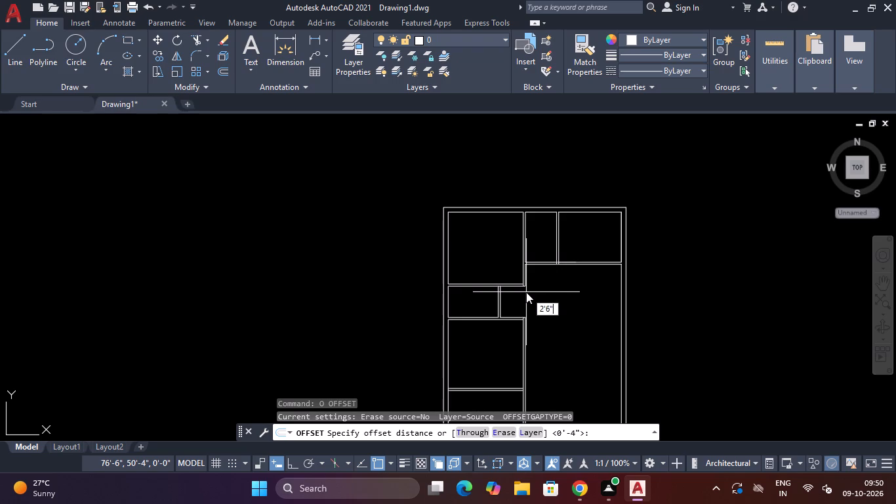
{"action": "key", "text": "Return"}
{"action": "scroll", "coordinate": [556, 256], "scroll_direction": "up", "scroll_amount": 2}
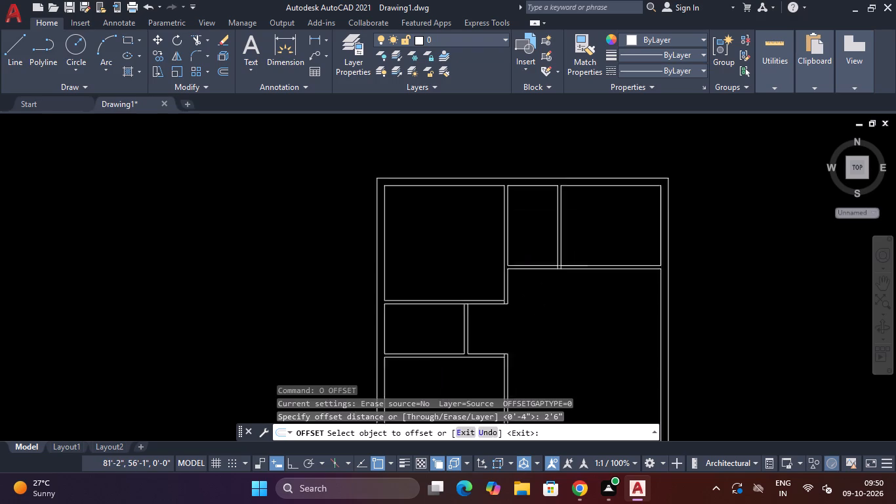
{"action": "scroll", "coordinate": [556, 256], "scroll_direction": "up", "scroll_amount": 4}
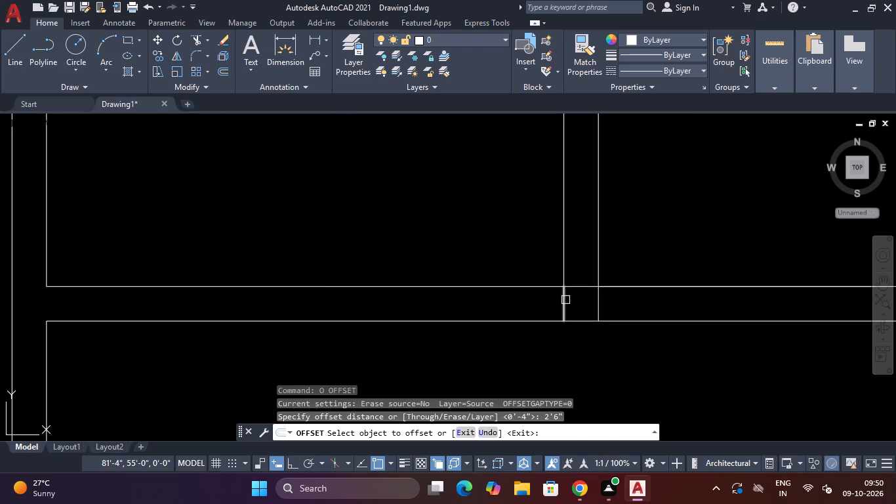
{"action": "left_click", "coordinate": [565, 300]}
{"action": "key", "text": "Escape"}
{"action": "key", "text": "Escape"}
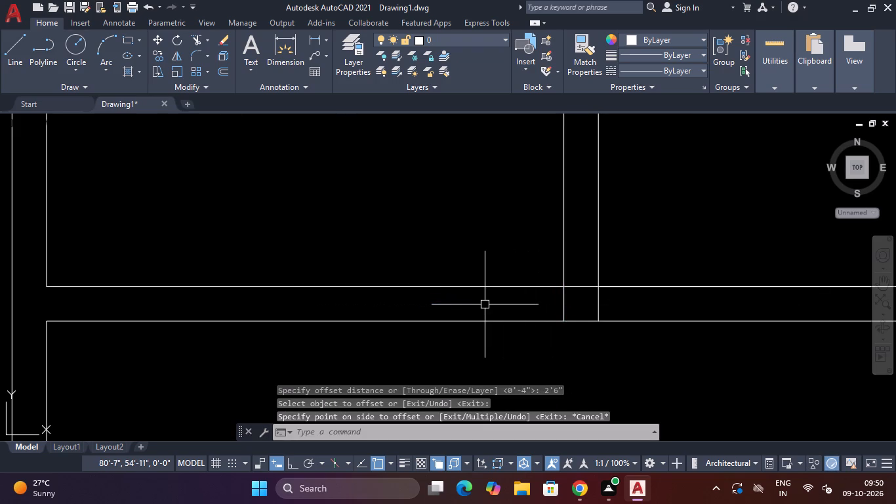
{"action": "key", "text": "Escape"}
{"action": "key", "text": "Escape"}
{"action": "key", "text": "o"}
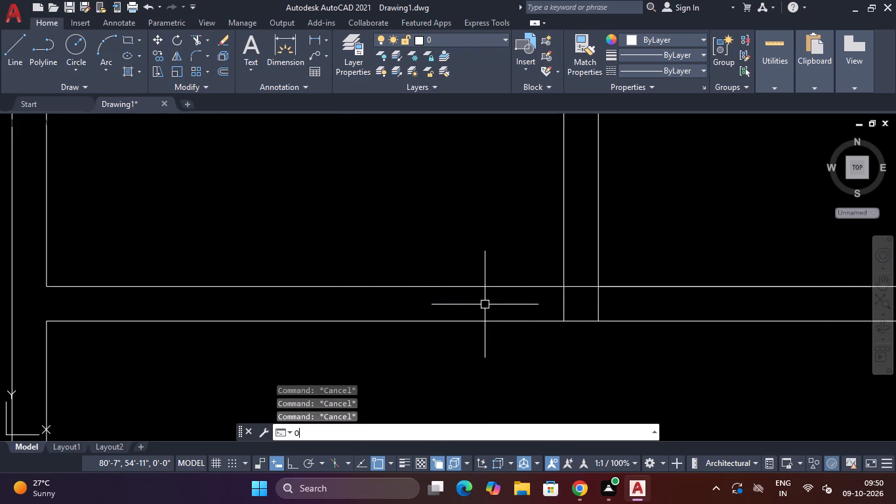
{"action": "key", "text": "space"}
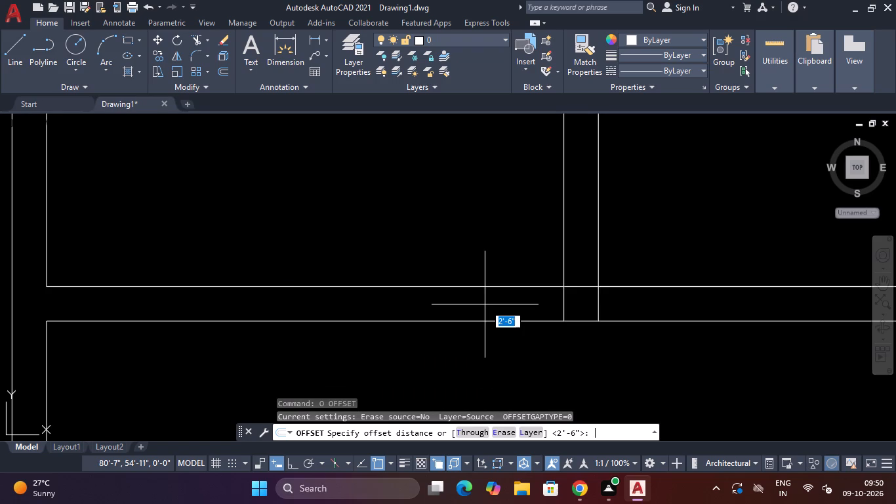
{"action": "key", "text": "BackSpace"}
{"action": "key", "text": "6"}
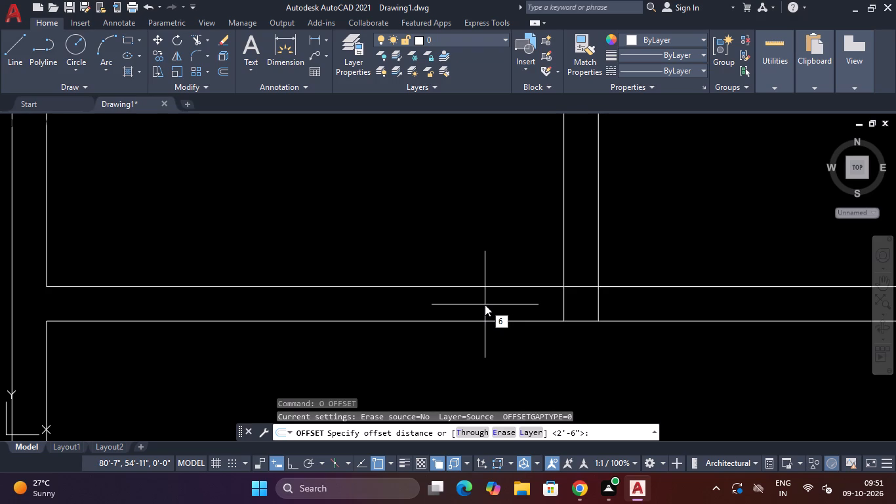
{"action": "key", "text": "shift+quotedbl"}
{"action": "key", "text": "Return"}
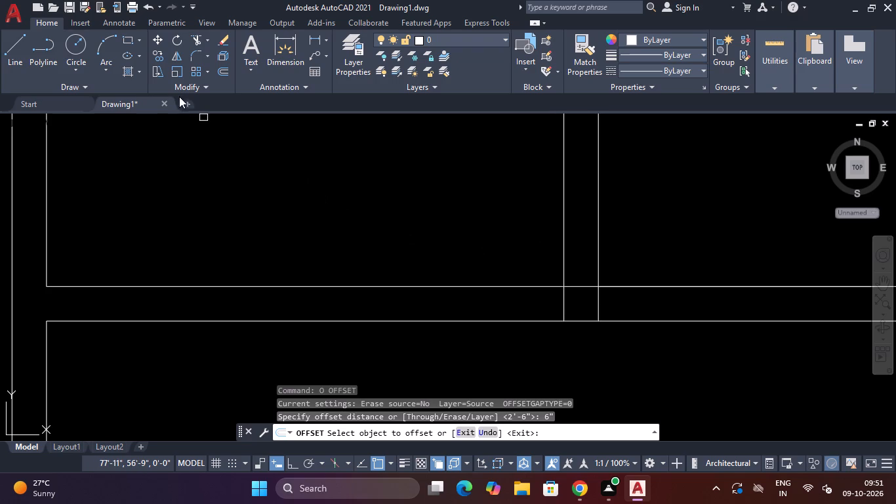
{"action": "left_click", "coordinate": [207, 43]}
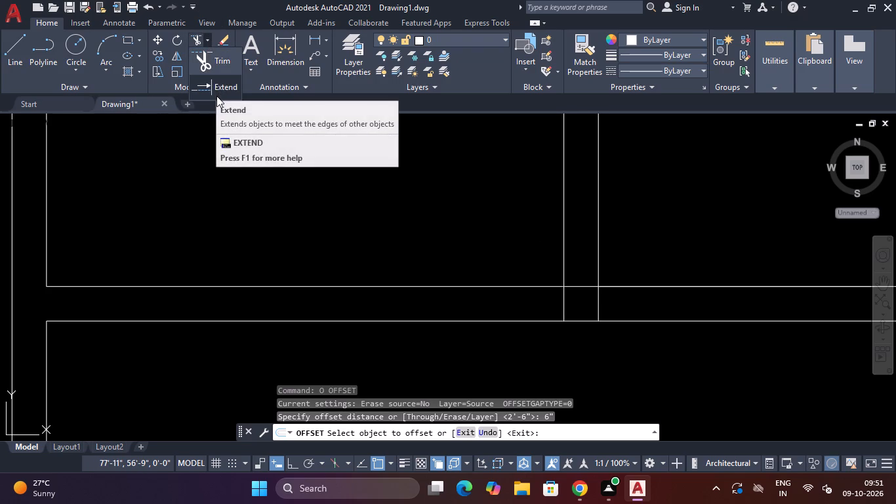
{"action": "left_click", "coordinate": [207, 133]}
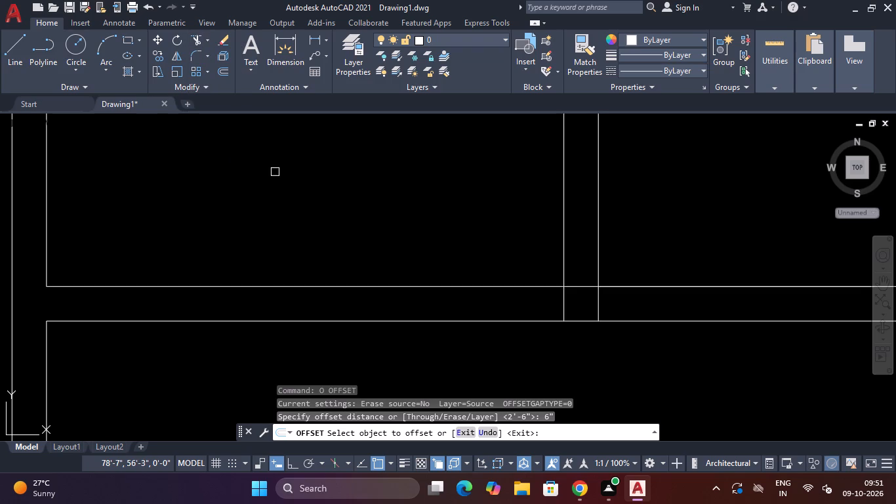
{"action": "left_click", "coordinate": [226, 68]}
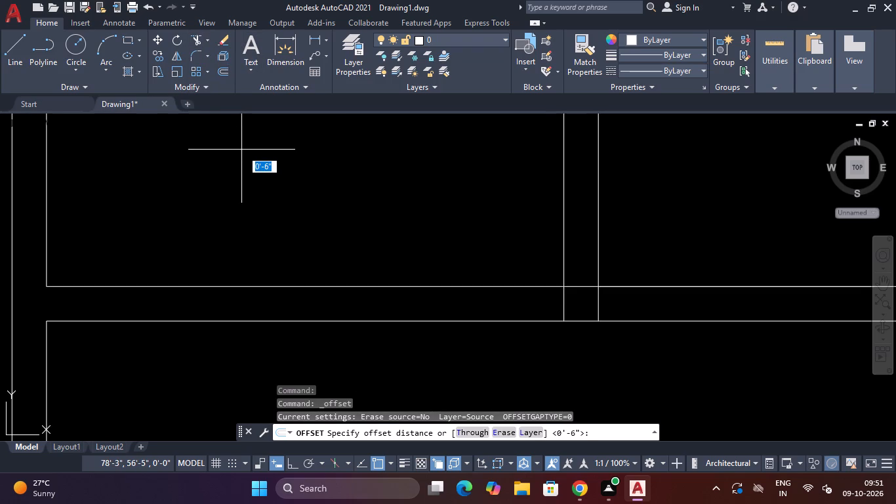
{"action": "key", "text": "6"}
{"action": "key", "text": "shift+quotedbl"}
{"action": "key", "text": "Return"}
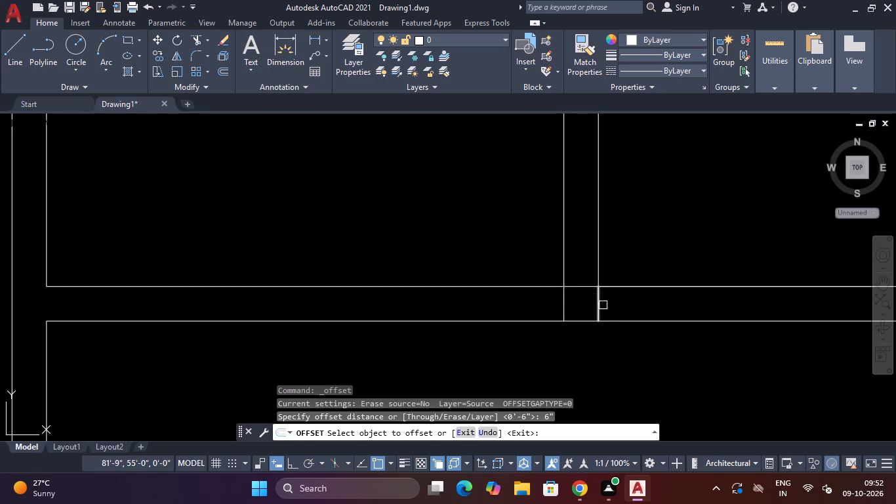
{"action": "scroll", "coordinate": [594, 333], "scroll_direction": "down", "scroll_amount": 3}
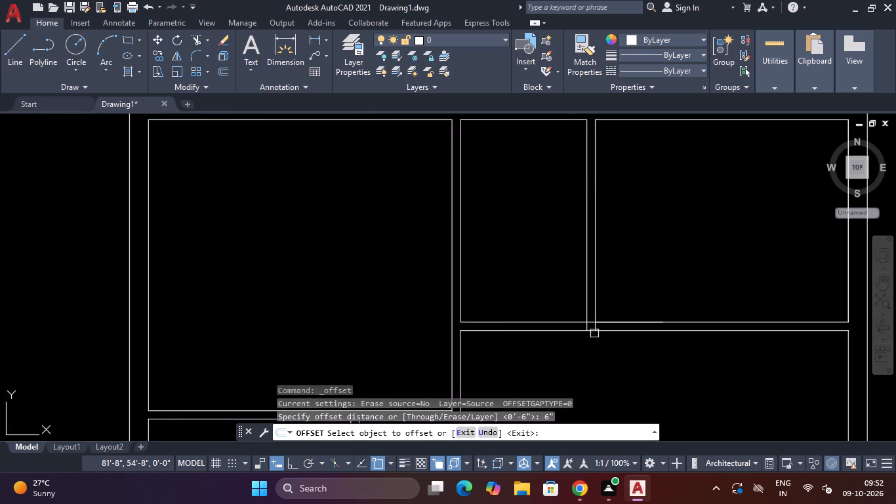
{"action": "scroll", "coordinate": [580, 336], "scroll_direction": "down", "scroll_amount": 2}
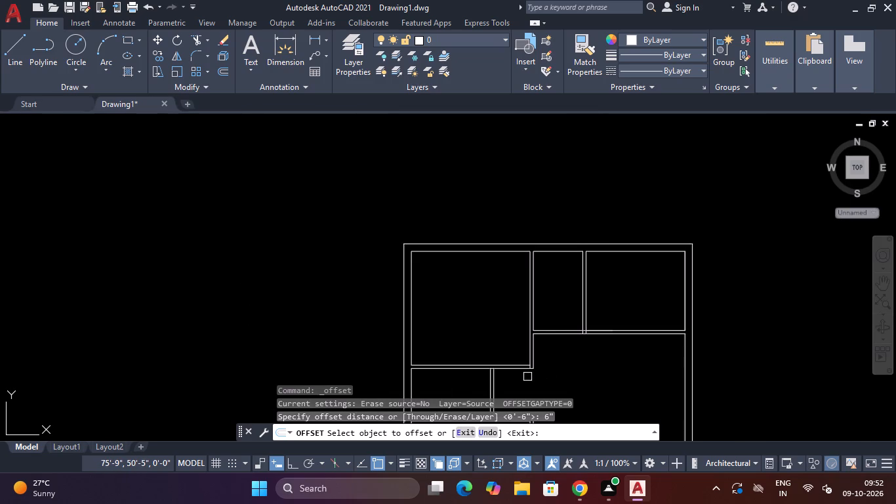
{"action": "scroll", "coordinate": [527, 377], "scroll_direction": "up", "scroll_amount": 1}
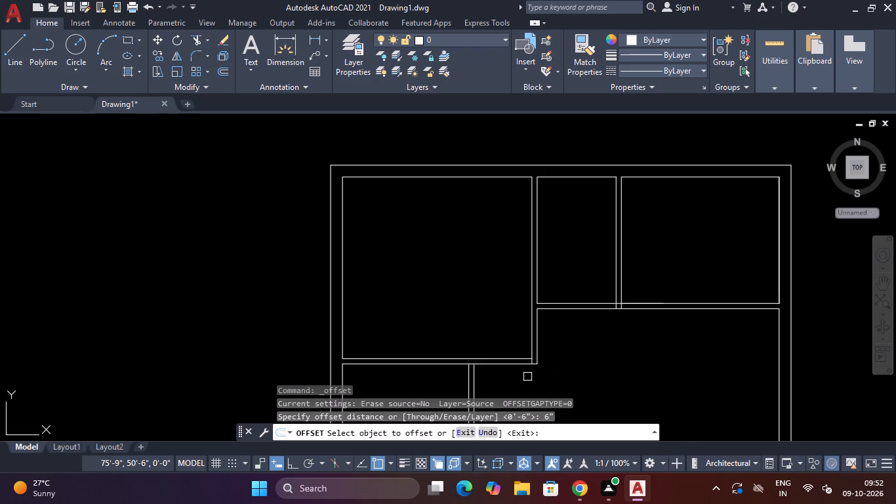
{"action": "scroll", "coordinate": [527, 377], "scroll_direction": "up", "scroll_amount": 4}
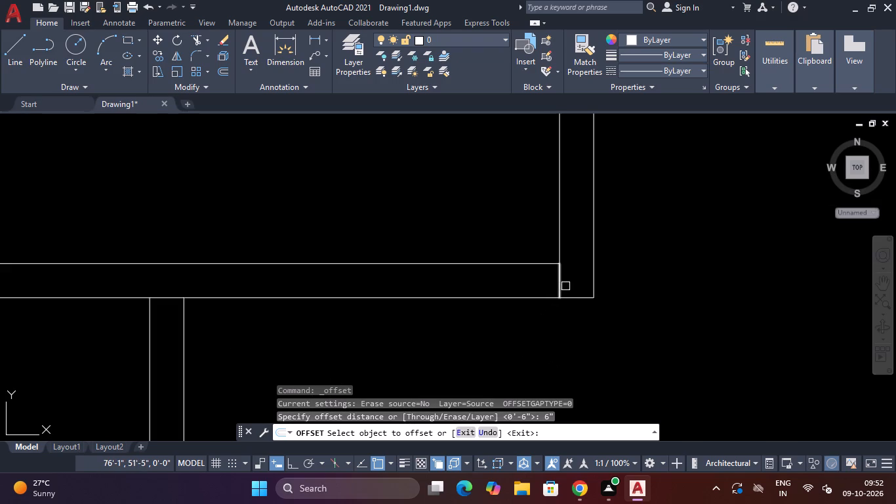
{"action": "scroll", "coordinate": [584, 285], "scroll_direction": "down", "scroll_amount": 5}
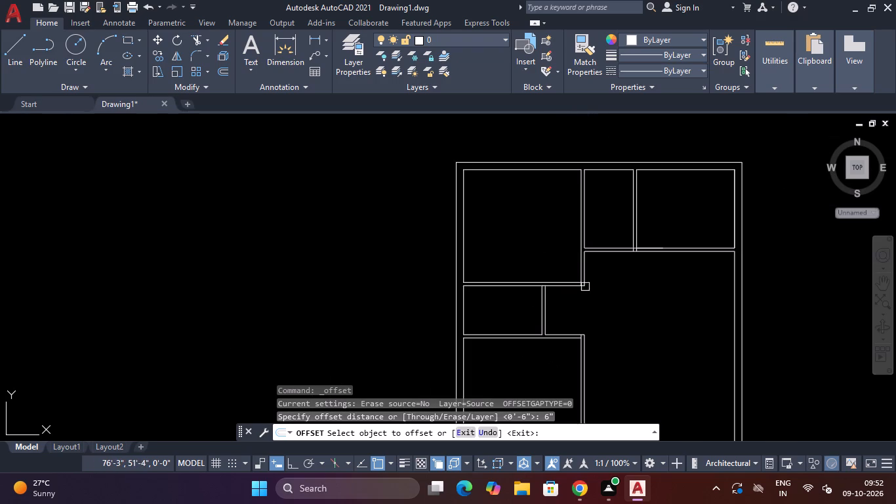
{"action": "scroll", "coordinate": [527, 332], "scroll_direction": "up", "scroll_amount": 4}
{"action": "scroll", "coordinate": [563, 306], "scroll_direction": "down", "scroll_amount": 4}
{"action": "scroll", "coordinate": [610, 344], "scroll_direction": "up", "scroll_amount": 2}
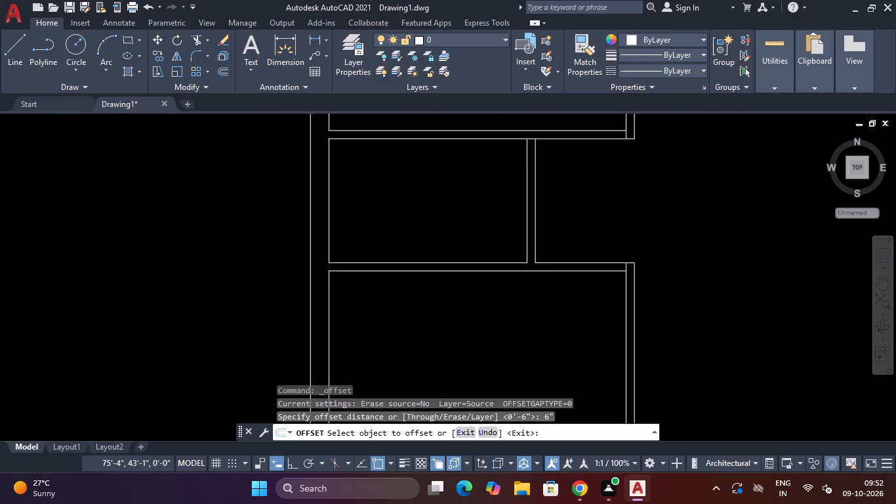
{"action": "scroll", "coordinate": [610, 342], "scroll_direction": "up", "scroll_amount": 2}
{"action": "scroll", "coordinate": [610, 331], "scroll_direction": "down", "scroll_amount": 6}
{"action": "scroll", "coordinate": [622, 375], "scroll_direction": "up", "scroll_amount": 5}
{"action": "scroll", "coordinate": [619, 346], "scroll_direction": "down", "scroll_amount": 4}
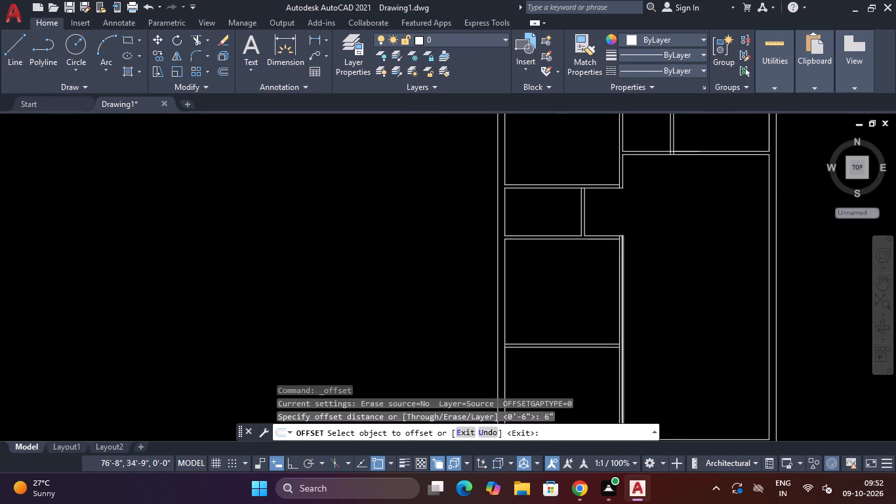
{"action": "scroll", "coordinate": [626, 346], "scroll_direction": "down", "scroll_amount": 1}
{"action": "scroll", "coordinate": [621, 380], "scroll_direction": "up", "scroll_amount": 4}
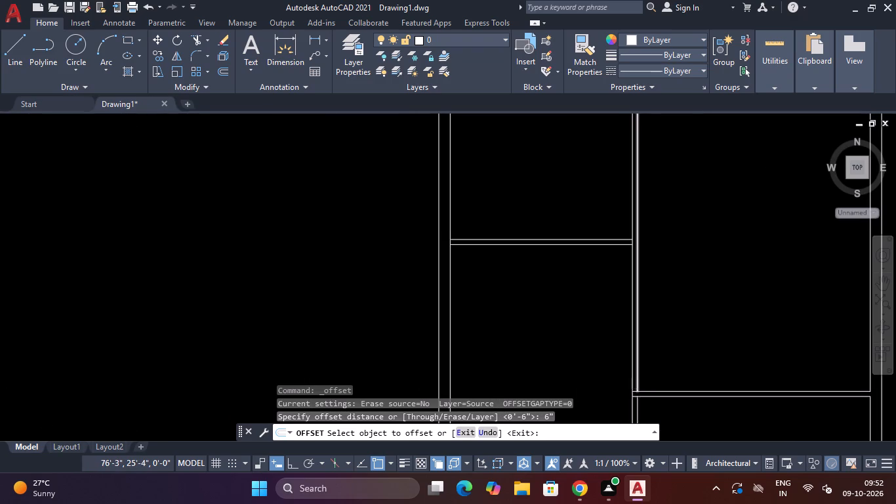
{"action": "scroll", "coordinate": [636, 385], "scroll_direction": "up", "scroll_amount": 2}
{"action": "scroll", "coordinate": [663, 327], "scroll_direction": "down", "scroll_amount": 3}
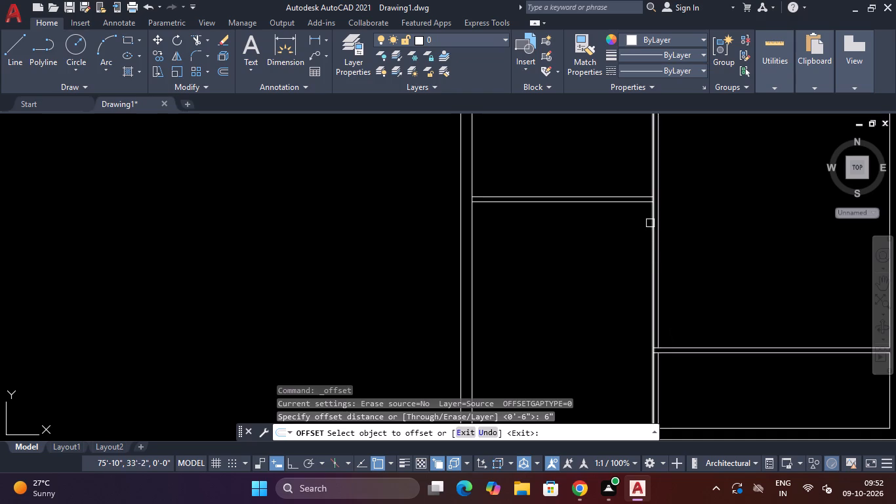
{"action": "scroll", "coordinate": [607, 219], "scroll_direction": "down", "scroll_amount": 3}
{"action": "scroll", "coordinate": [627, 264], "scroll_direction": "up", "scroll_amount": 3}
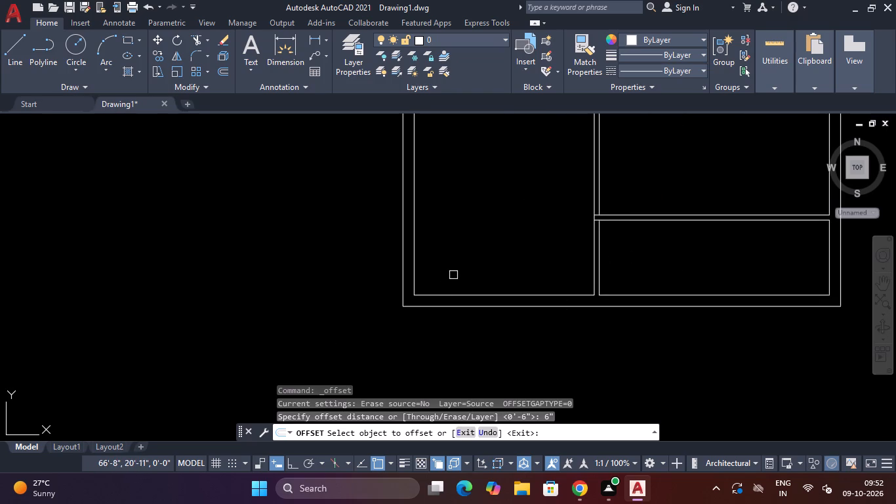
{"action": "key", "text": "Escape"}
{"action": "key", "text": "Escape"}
Draw a 9" vertical line across the south outer wall at the midpoint of the southwest room's south side.
{"action": "type", "text": "L"}
{"action": "key", "text": "space"}
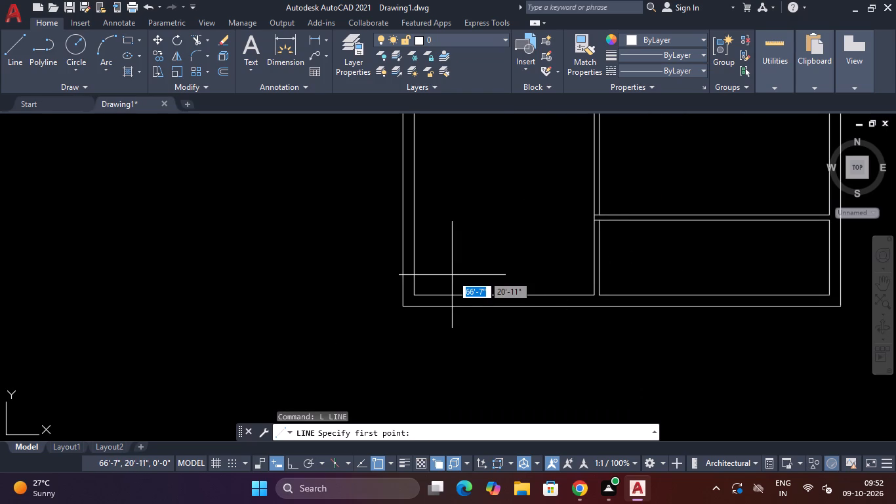
{"action": "left_click", "coordinate": [502, 296]}
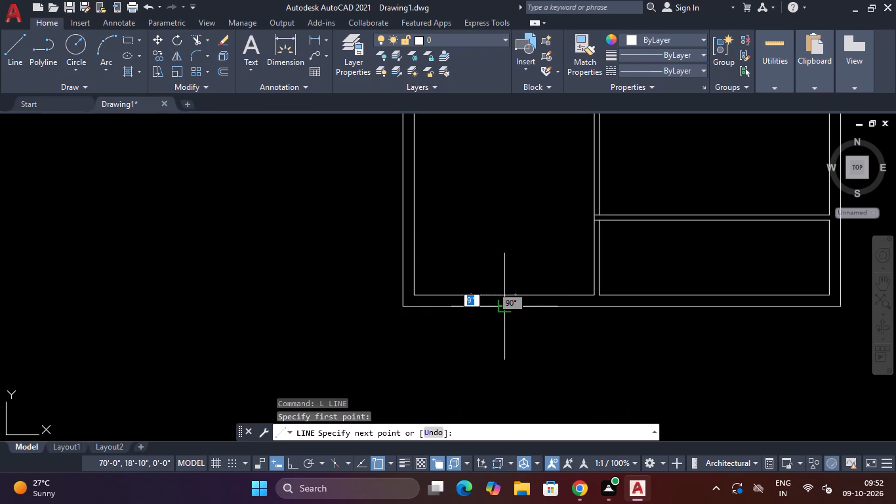
{"action": "left_click", "coordinate": [499, 310]}
{"action": "key", "text": "Escape"}
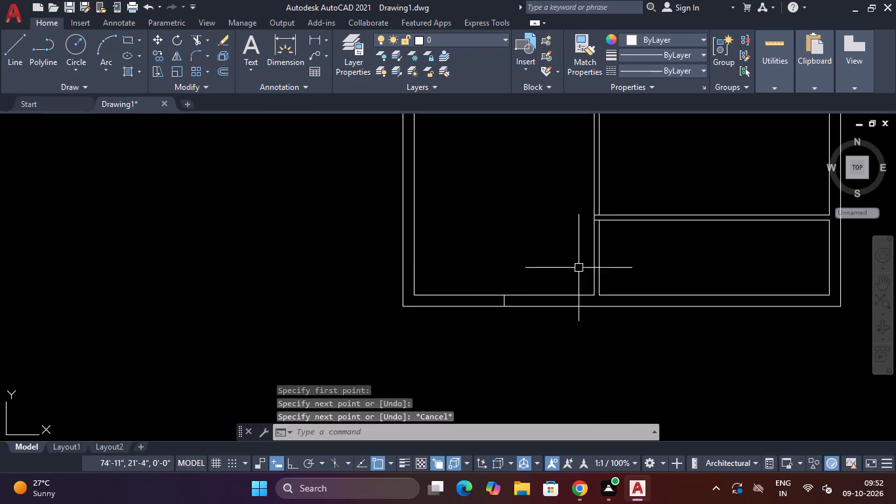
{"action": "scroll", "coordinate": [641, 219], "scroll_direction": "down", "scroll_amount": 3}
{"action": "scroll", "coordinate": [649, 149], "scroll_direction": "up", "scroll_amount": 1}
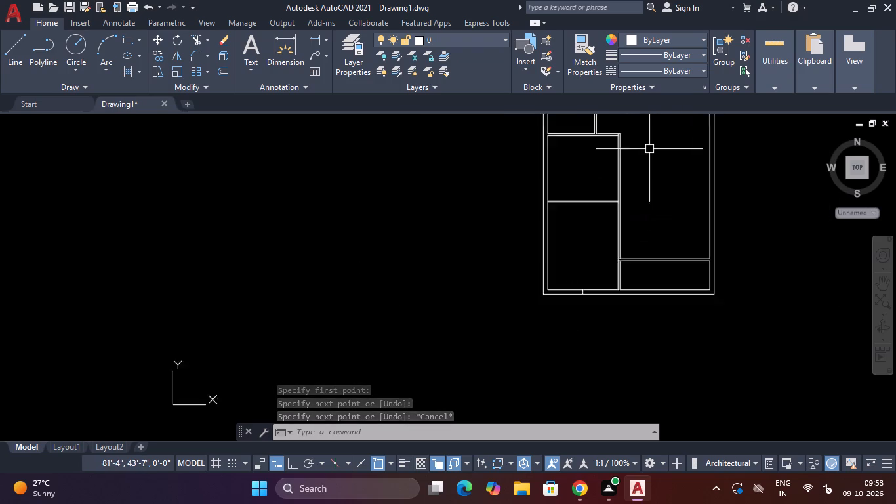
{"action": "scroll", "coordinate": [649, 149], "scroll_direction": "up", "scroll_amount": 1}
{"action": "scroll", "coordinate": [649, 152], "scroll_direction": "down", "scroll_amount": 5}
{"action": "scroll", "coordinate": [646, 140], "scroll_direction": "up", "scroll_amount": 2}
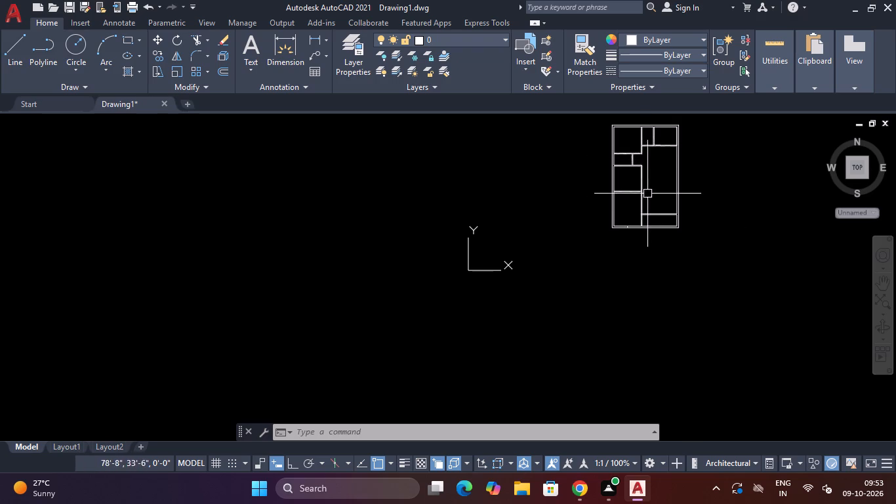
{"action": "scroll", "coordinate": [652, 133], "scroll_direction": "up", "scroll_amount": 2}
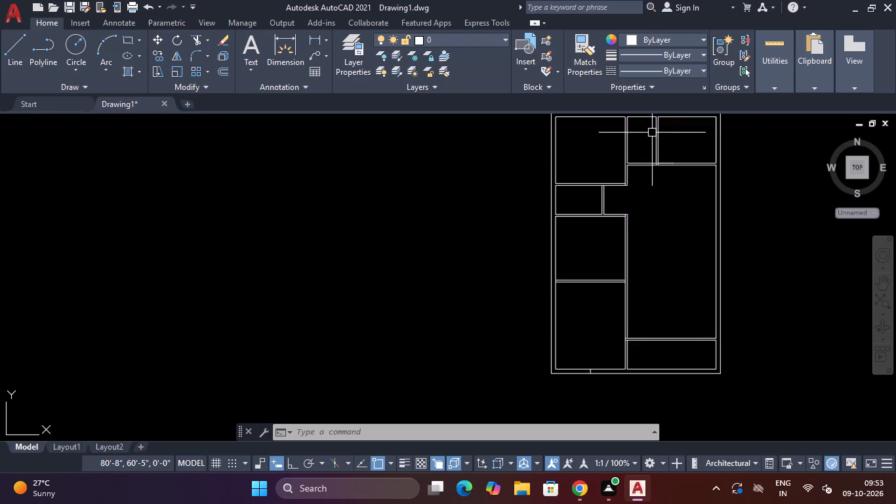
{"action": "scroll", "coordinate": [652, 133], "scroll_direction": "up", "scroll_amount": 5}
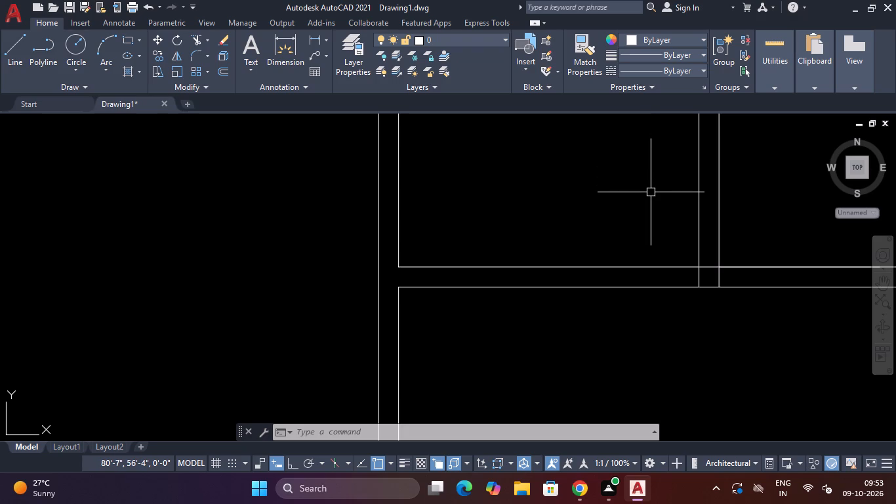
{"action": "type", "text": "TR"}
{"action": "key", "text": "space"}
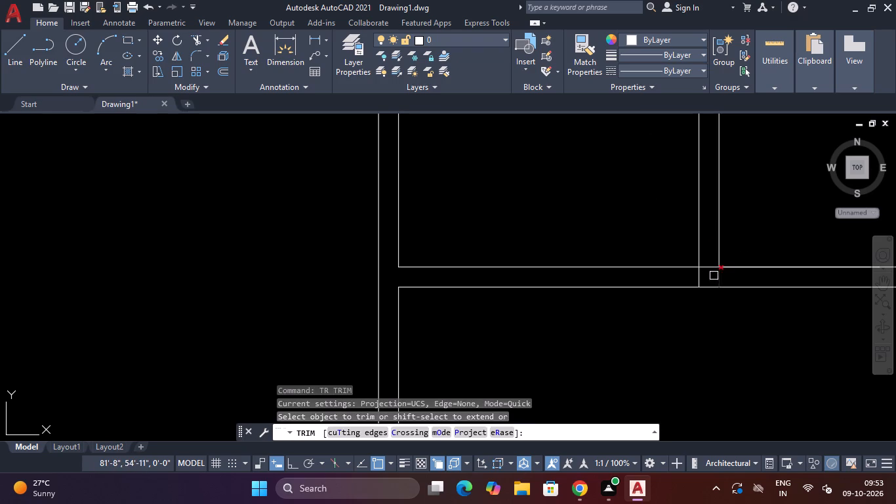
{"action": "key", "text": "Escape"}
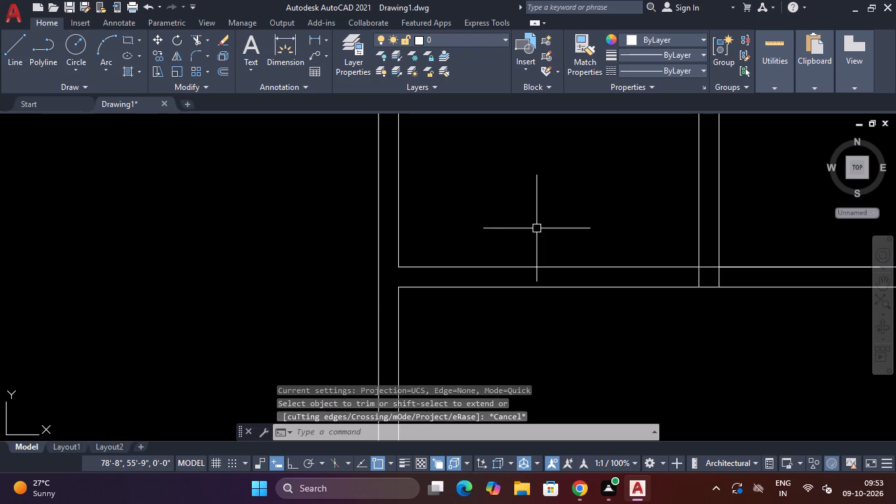
Offset the west short junction line in the horizontal partition below the two upper east rooms 6" to the west.
{"action": "type", "text": "O"}
{"action": "key", "text": "space"}
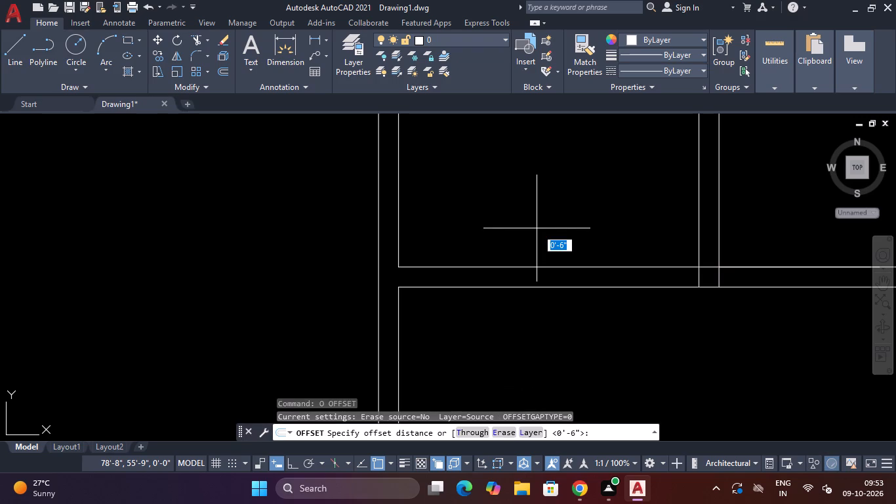
{"action": "key", "text": "6"}
{"action": "key", "text": "shift+quotedbl"}
{"action": "key", "text": "Return"}
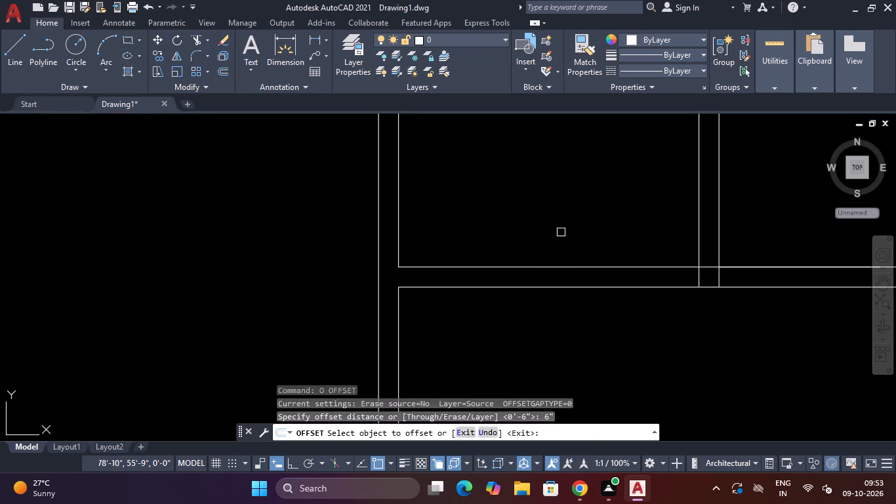
{"action": "left_click", "coordinate": [698, 276]}
{"action": "left_click", "coordinate": [662, 278]}
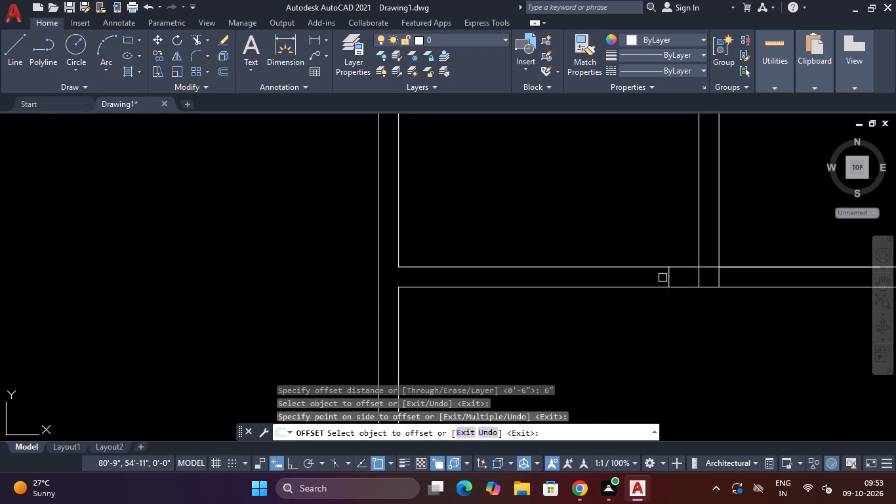
Offset the short vertical line at the east end of the northwest room's south partition 6" to the west.
{"action": "scroll", "coordinate": [713, 275], "scroll_direction": "down", "scroll_amount": 3}
{"action": "scroll", "coordinate": [632, 325], "scroll_direction": "up", "scroll_amount": 3}
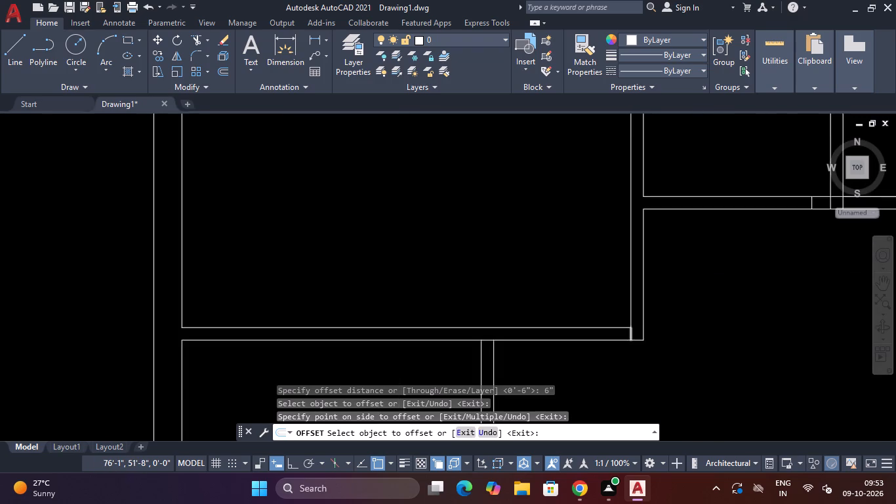
{"action": "left_click", "coordinate": [633, 341]}
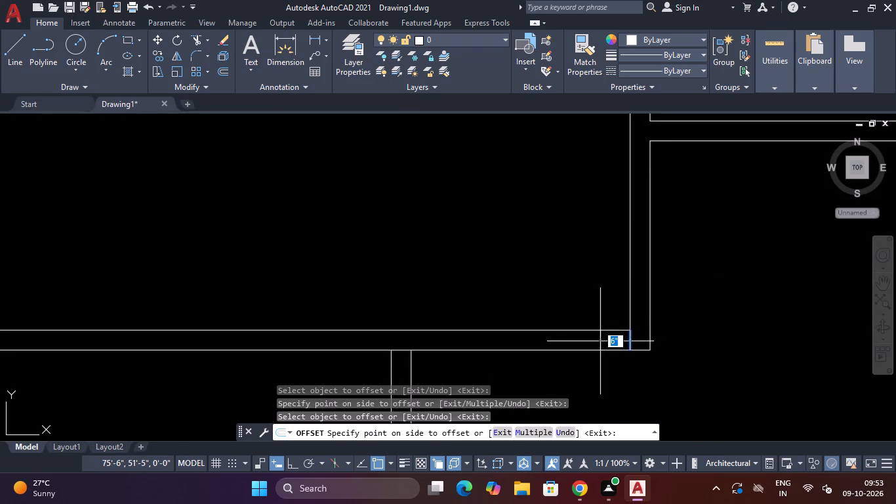
{"action": "left_click", "coordinate": [600, 341]}
Offset the short line closing the north end of the small west room's east partition 6" to the south.
{"action": "scroll", "coordinate": [600, 341], "scroll_direction": "down", "scroll_amount": 6}
{"action": "scroll", "coordinate": [579, 372], "scroll_direction": "up", "scroll_amount": 4}
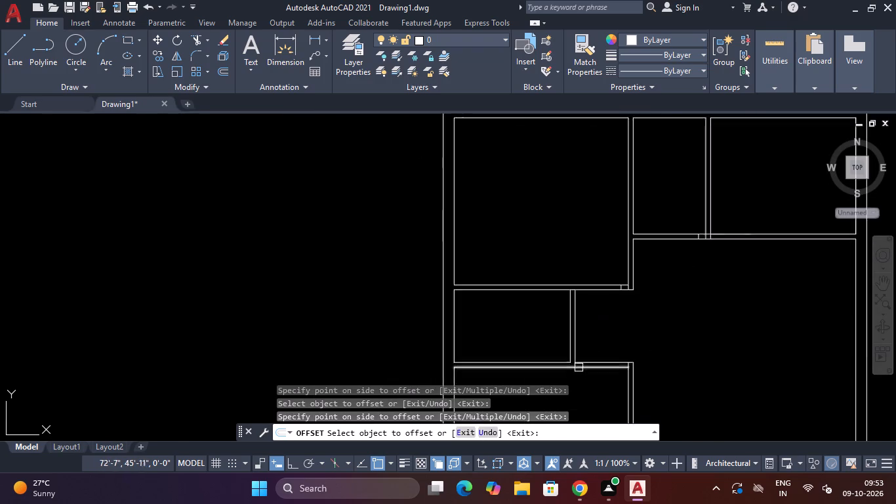
{"action": "scroll", "coordinate": [567, 253], "scroll_direction": "up", "scroll_amount": 4}
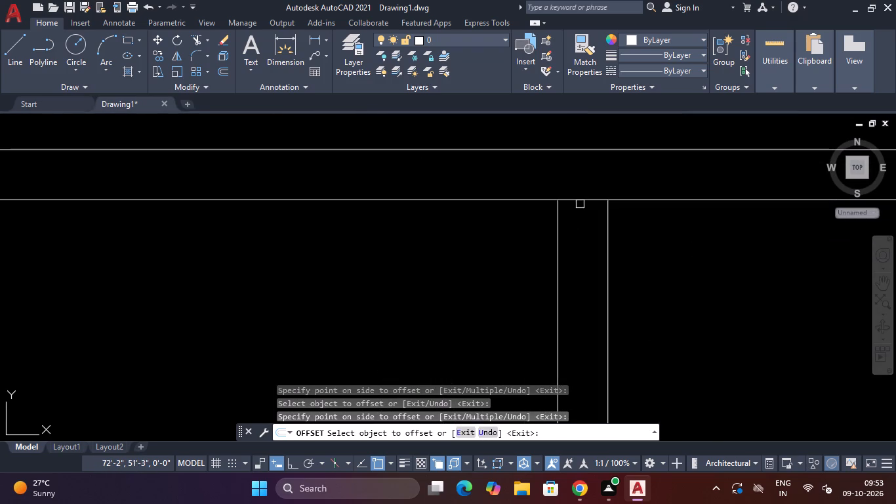
{"action": "left_click", "coordinate": [580, 200]}
{"action": "left_click", "coordinate": [574, 258]}
Offset the short vertical line at the east end of the partition south of the small west room 6" to the west.
{"action": "scroll", "coordinate": [575, 266], "scroll_direction": "down", "scroll_amount": 5}
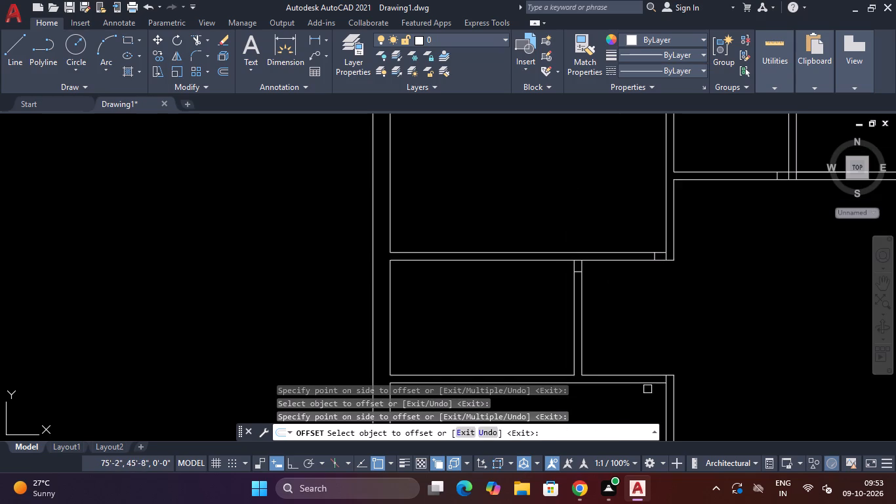
{"action": "scroll", "coordinate": [651, 388], "scroll_direction": "up", "scroll_amount": 3}
{"action": "left_click", "coordinate": [710, 354]}
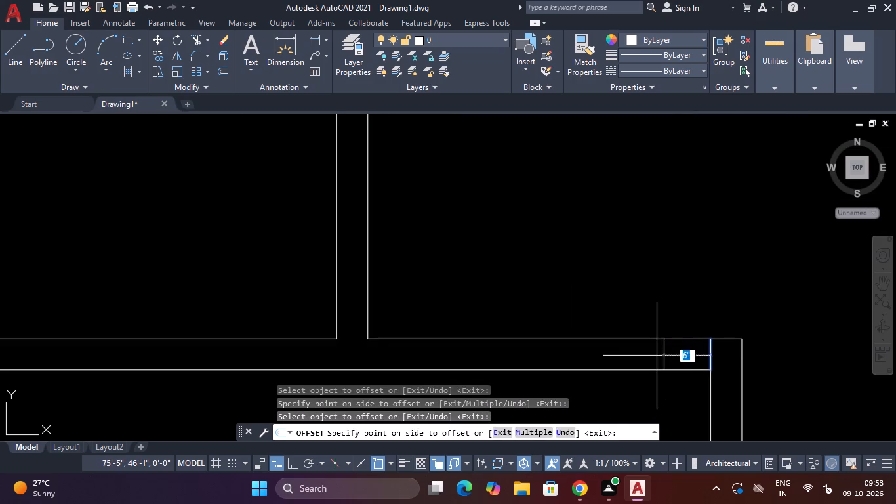
{"action": "left_click", "coordinate": [657, 356]}
Offset the short horizontal line at the north end of the partition between the southwest and southeast rooms 6" to the south.
{"action": "scroll", "coordinate": [727, 276], "scroll_direction": "down", "scroll_amount": 7}
{"action": "scroll", "coordinate": [731, 333], "scroll_direction": "up", "scroll_amount": 1}
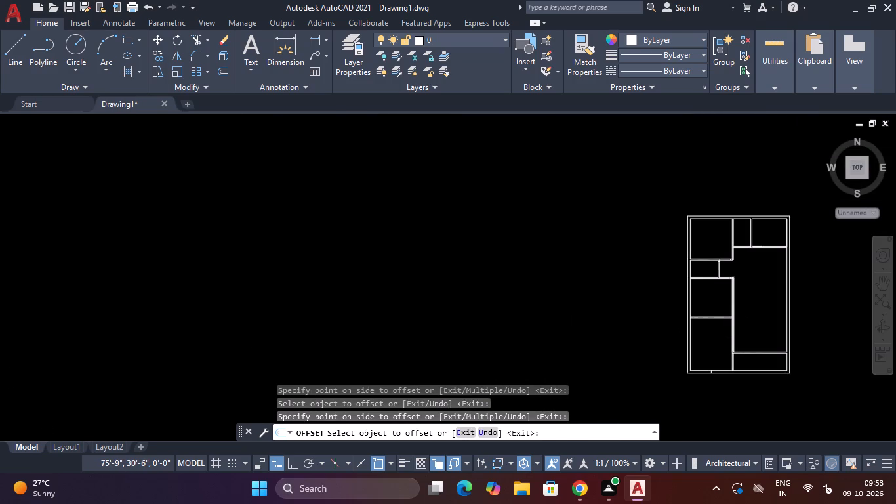
{"action": "scroll", "coordinate": [731, 332], "scroll_direction": "up", "scroll_amount": 2}
{"action": "scroll", "coordinate": [731, 332], "scroll_direction": "down", "scroll_amount": 3}
{"action": "scroll", "coordinate": [731, 366], "scroll_direction": "up", "scroll_amount": 3}
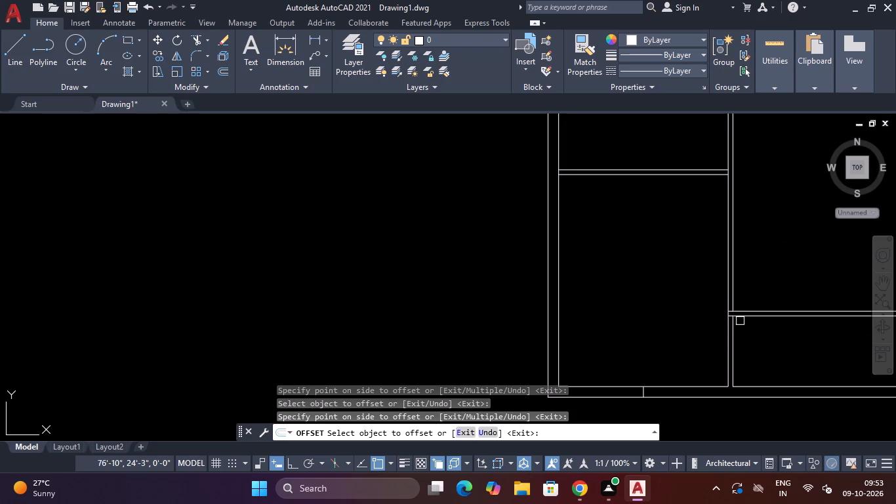
{"action": "scroll", "coordinate": [729, 318], "scroll_direction": "up", "scroll_amount": 5}
{"action": "left_click", "coordinate": [730, 309]}
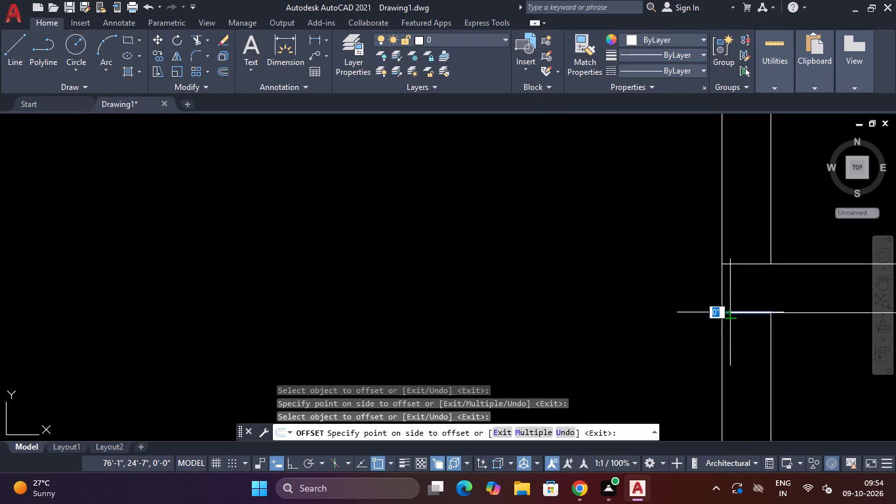
{"action": "left_click", "coordinate": [730, 341]}
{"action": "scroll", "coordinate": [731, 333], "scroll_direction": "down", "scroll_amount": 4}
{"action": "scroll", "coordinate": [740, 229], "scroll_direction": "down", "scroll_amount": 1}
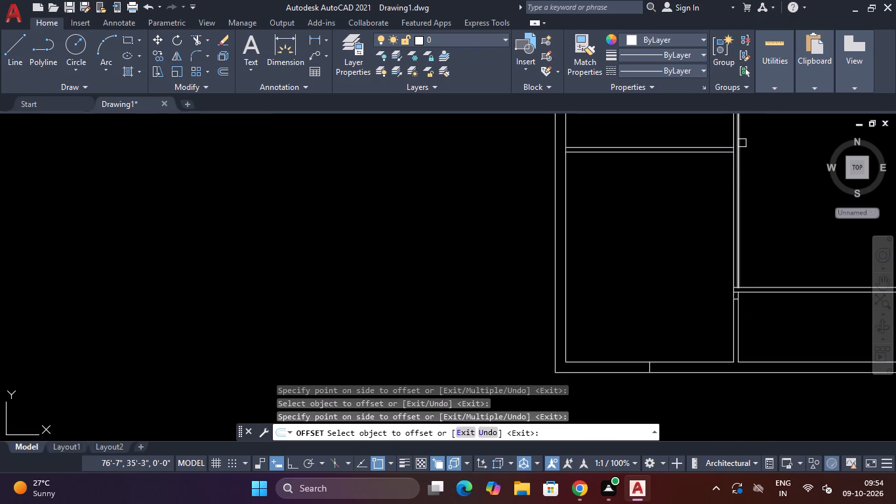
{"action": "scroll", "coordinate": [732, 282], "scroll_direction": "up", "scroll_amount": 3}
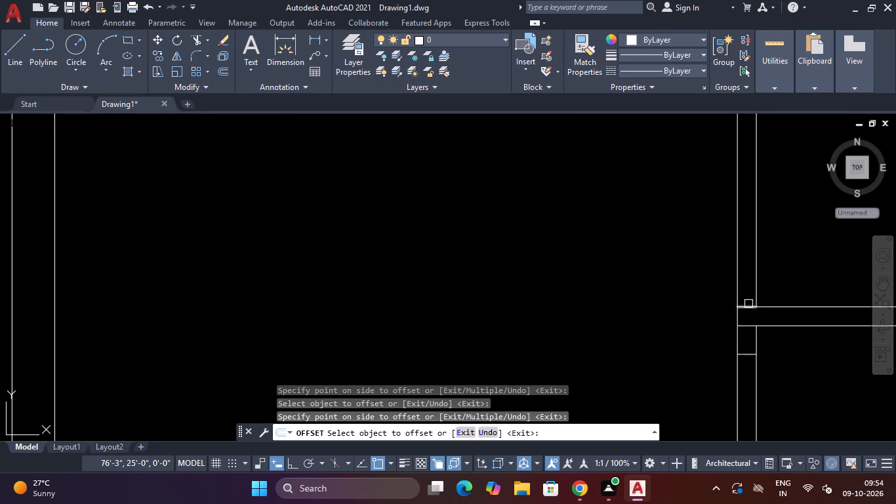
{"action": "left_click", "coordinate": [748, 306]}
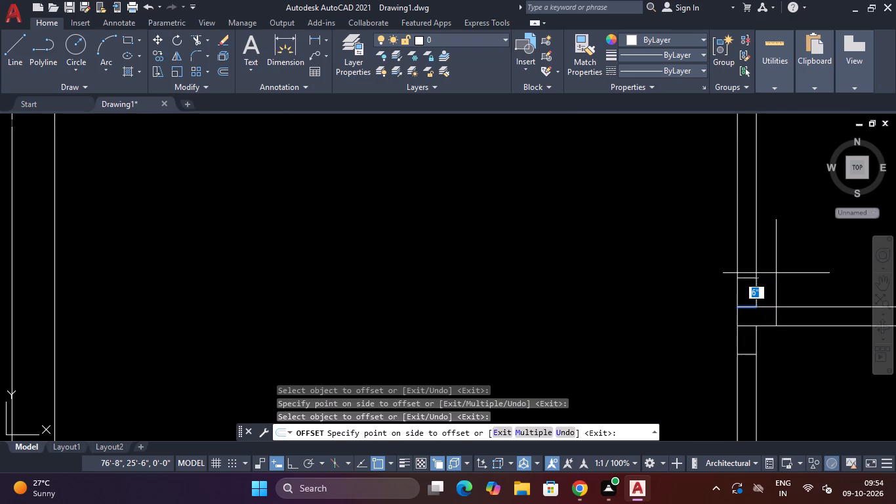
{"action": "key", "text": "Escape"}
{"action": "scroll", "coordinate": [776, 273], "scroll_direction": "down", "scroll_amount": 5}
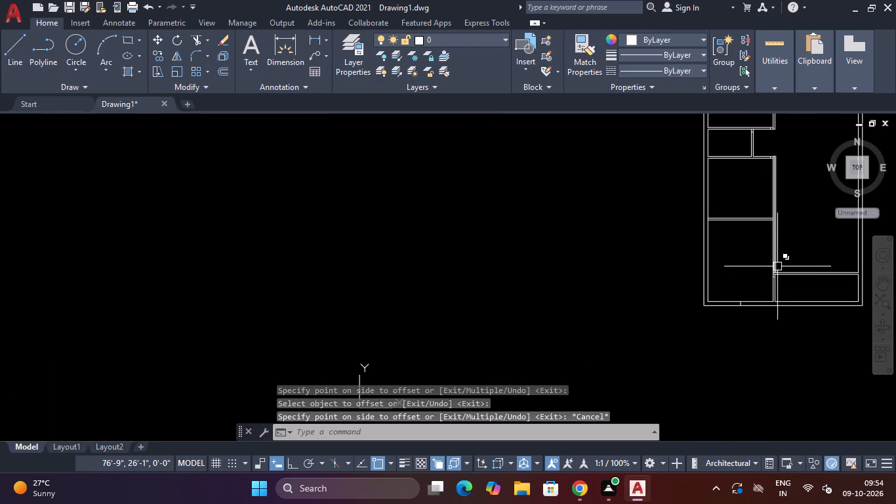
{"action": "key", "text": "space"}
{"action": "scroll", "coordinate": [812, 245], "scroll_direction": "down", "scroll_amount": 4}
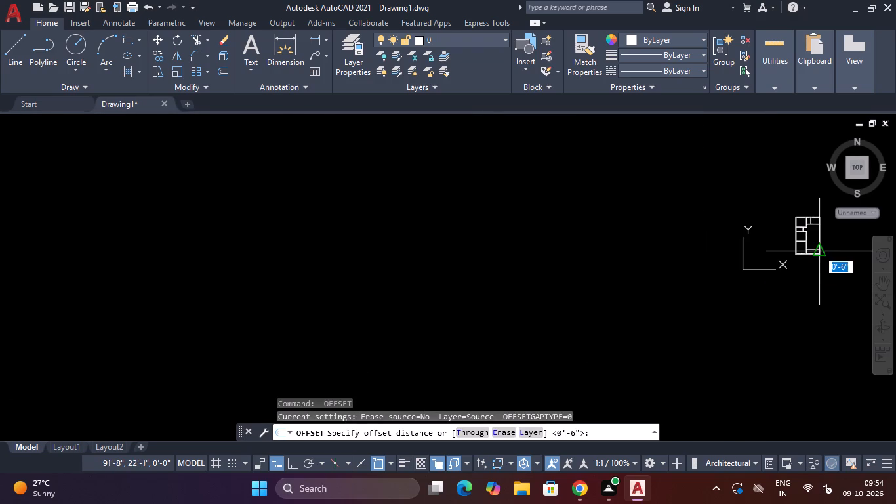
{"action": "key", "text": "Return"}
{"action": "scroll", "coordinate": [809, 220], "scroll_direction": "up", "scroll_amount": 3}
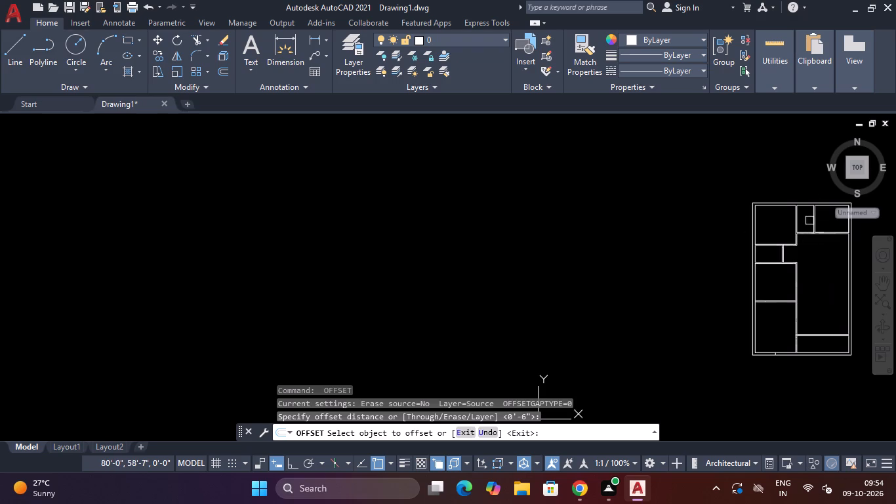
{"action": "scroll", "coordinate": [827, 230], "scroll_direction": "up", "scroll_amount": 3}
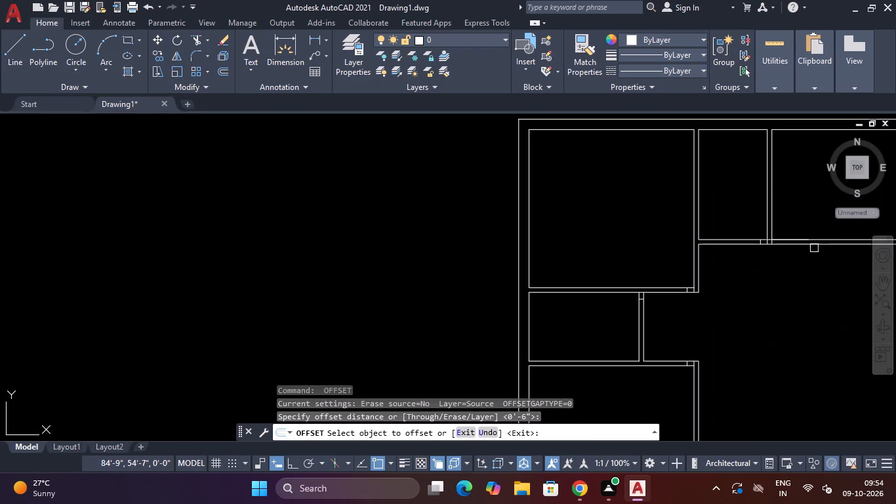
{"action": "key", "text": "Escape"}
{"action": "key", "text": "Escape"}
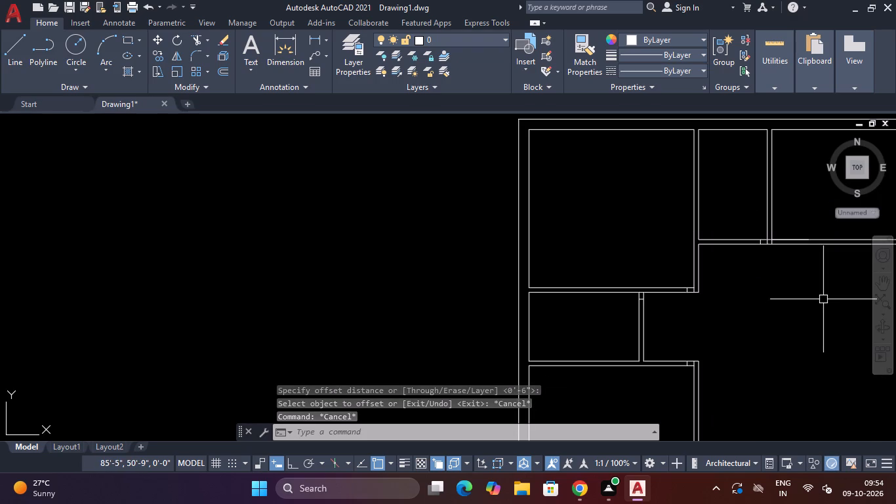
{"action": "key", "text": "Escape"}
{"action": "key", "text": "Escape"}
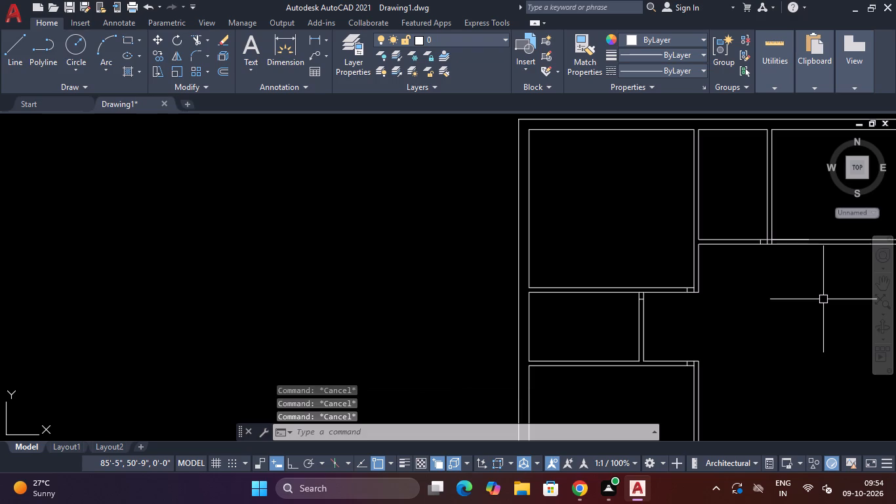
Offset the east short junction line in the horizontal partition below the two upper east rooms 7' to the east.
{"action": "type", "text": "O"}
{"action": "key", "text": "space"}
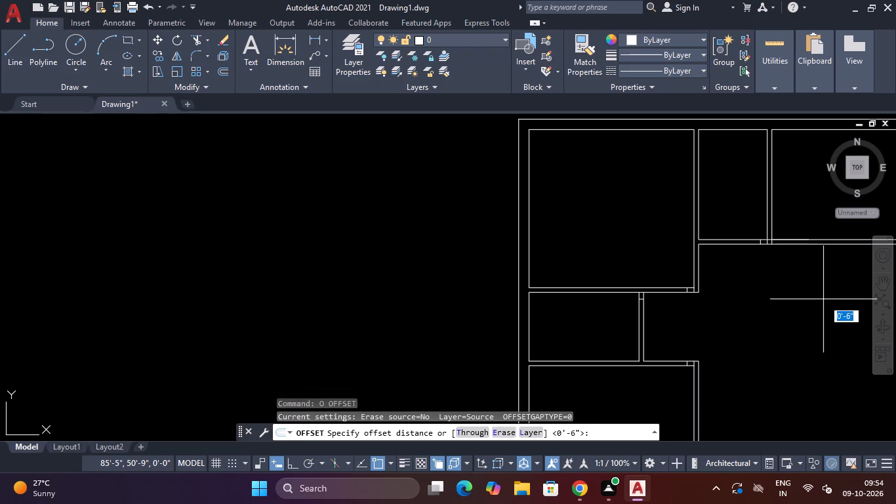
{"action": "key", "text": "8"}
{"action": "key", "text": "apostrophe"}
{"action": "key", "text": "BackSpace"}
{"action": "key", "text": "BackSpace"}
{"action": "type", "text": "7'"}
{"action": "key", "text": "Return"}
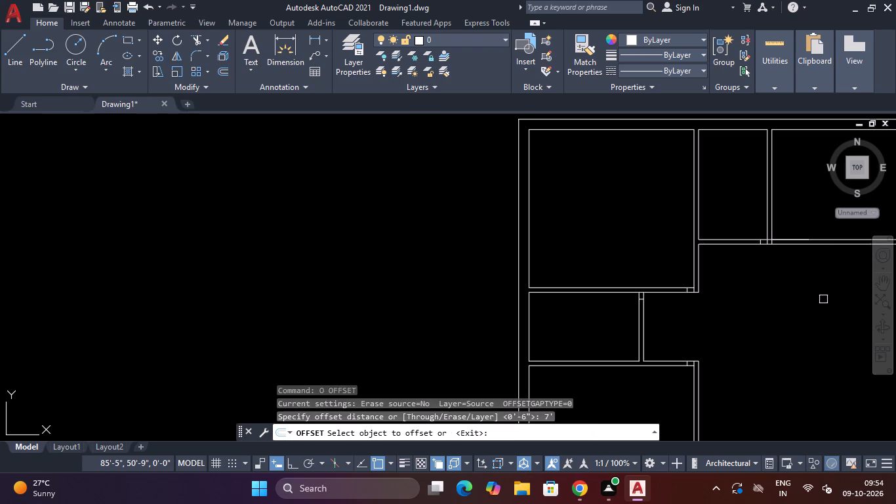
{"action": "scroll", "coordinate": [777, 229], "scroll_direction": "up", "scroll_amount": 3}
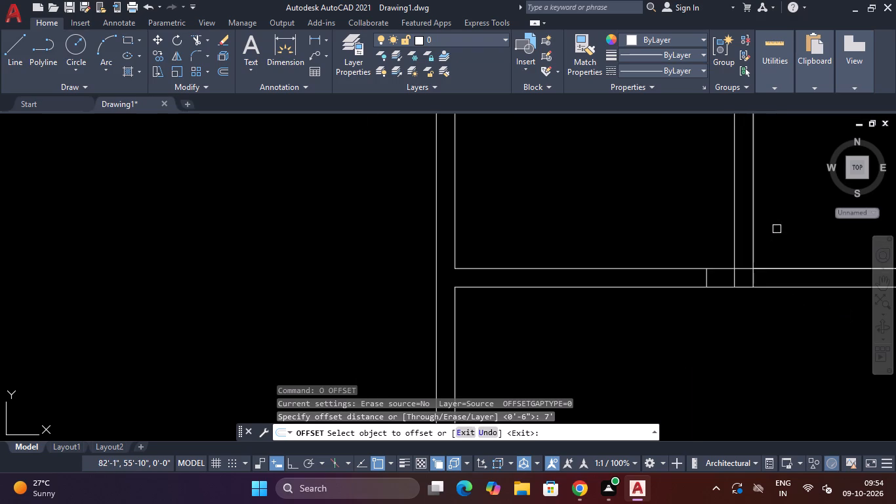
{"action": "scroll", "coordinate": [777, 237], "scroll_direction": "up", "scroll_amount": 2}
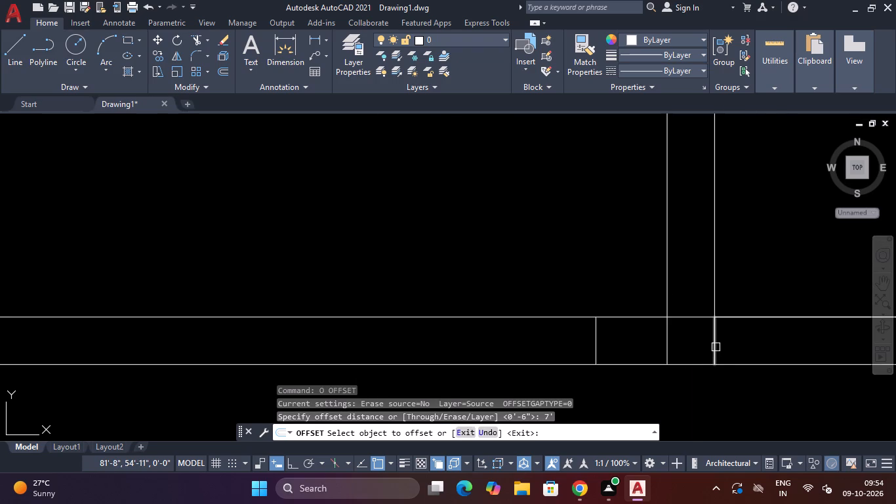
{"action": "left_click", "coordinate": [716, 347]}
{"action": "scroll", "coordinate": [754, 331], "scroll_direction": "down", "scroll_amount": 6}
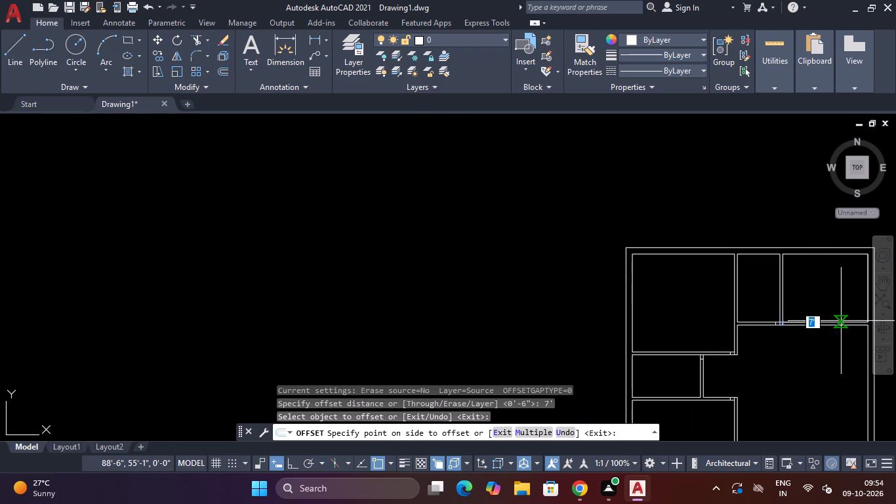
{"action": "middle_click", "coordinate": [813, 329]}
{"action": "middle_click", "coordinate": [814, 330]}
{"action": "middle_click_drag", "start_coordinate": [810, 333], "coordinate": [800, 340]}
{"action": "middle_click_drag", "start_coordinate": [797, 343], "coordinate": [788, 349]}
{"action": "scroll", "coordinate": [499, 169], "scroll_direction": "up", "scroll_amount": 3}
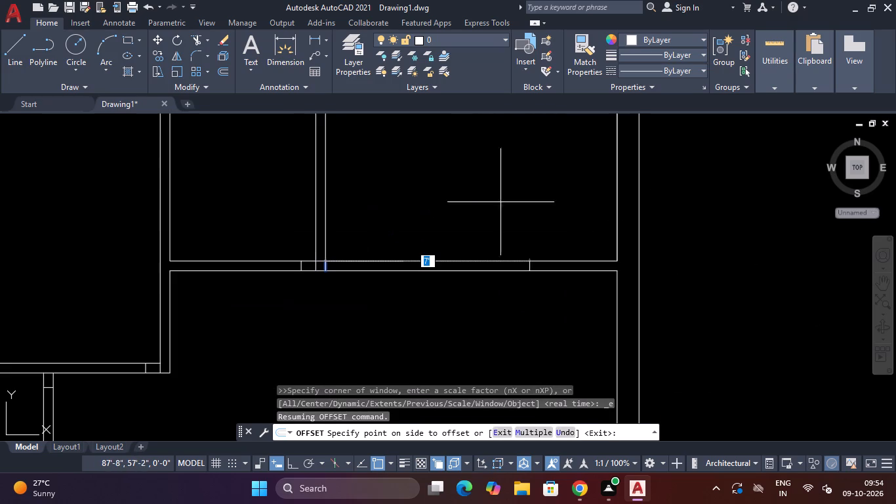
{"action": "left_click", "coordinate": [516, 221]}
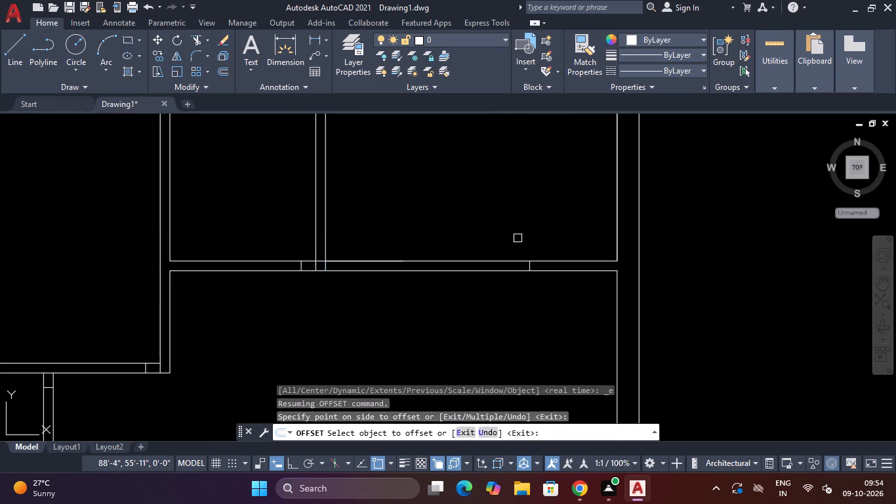
Offset the east short junction line in the partition below the upper east rooms 6' to the east.
{"action": "scroll", "coordinate": [497, 252], "scroll_direction": "down", "scroll_amount": 2}
{"action": "scroll", "coordinate": [497, 255], "scroll_direction": "up", "scroll_amount": 3}
{"action": "scroll", "coordinate": [497, 255], "scroll_direction": "down", "scroll_amount": 3}
{"action": "scroll", "coordinate": [497, 255], "scroll_direction": "up", "scroll_amount": 1}
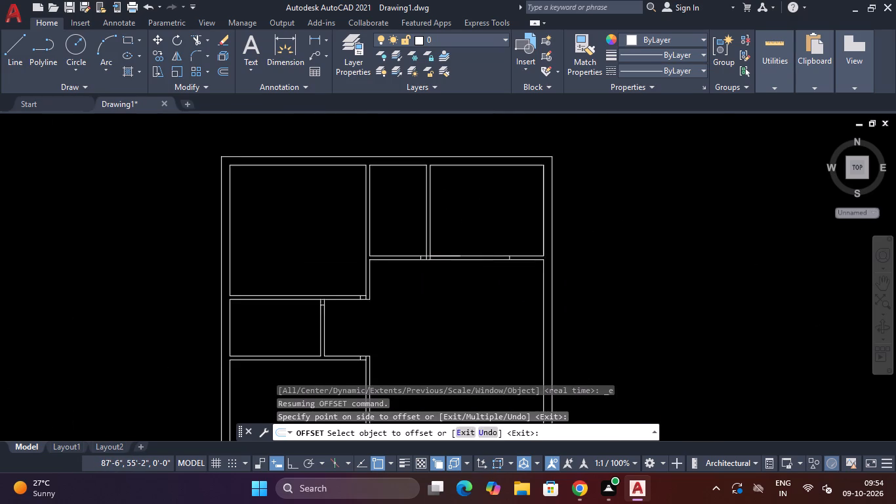
{"action": "scroll", "coordinate": [497, 255], "scroll_direction": "up", "scroll_amount": 2}
{"action": "key", "text": "Escape"}
{"action": "type", "text": "O"}
{"action": "key", "text": "space"}
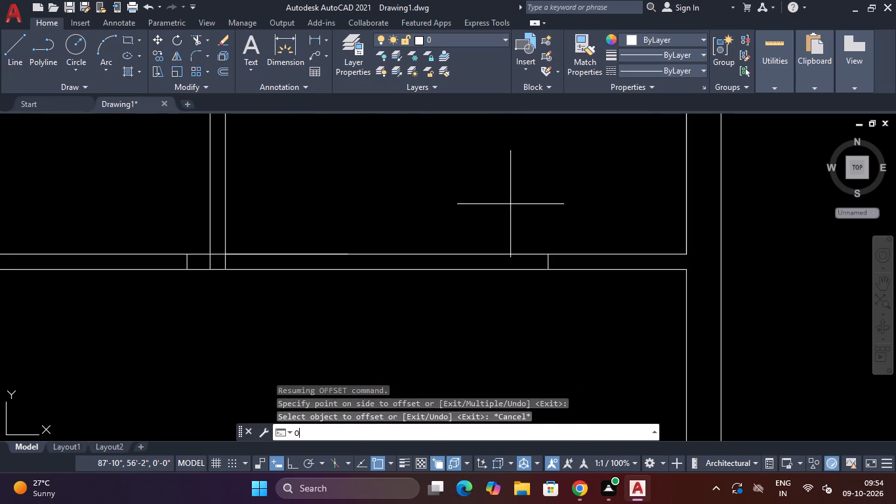
{"action": "type", "text": "6'"}
{"action": "key", "text": "Return"}
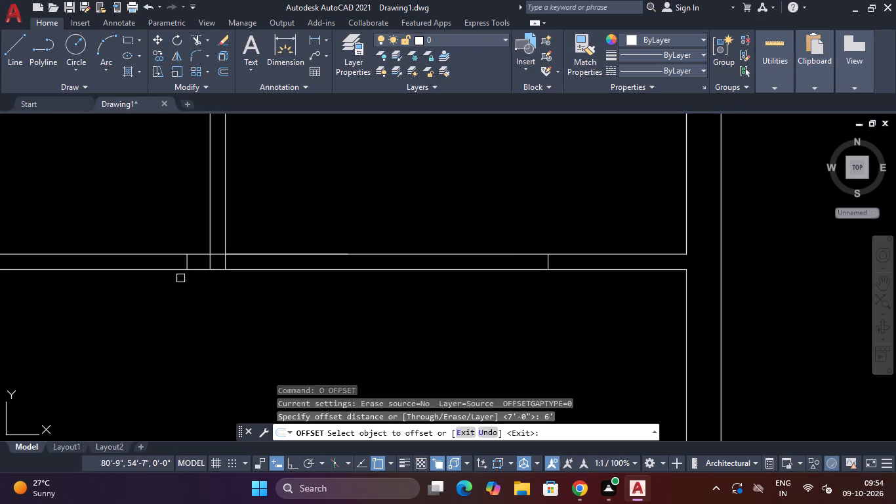
{"action": "left_click", "coordinate": [226, 262]}
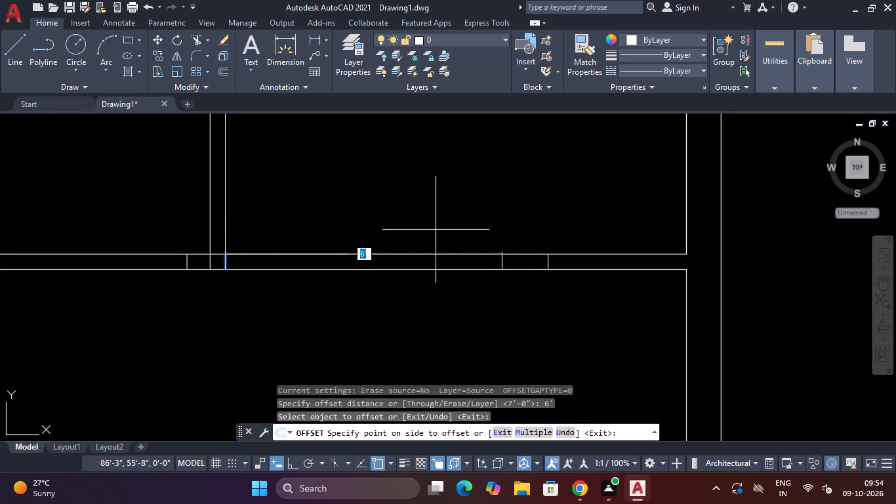
{"action": "left_click", "coordinate": [495, 216]}
{"action": "key", "text": "Escape"}
{"action": "key", "text": "Escape"}
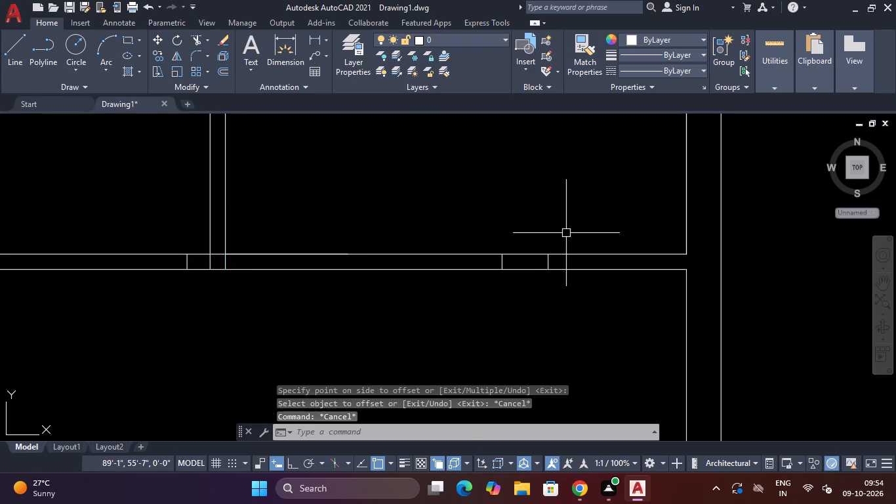
Measure the distance from the 7' offset line to the northeast room's southeast corner with a linear dimension.
{"action": "scroll", "coordinate": [590, 275], "scroll_direction": "down", "scroll_amount": 2}
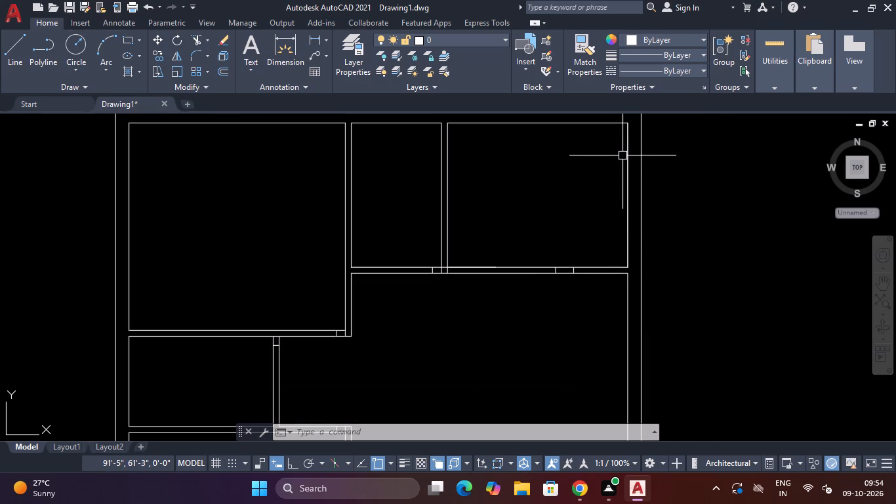
{"action": "key", "text": "d"}
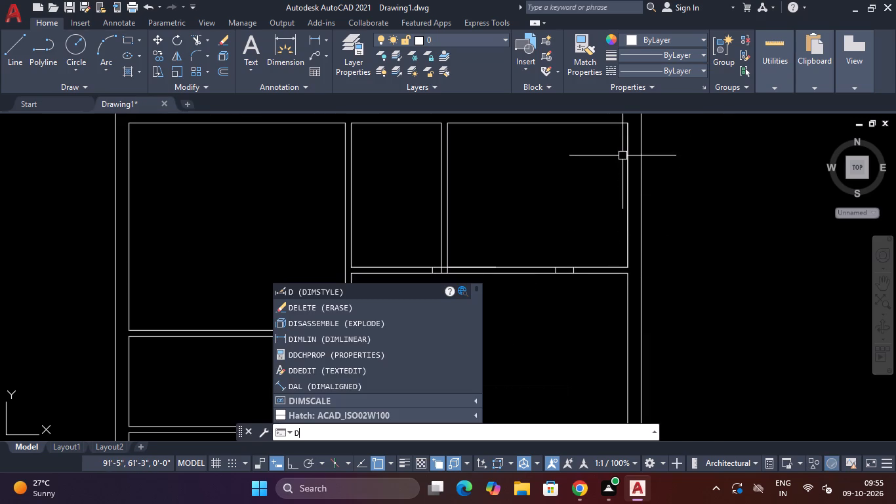
{"action": "type", "text": "LI"}
{"action": "key", "text": "space"}
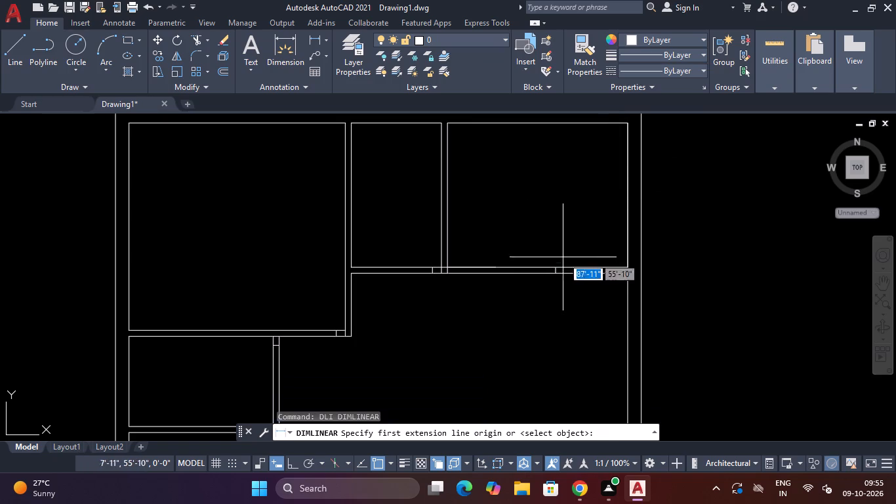
{"action": "scroll", "coordinate": [569, 266], "scroll_direction": "up", "scroll_amount": 3}
{"action": "left_click", "coordinate": [588, 268]}
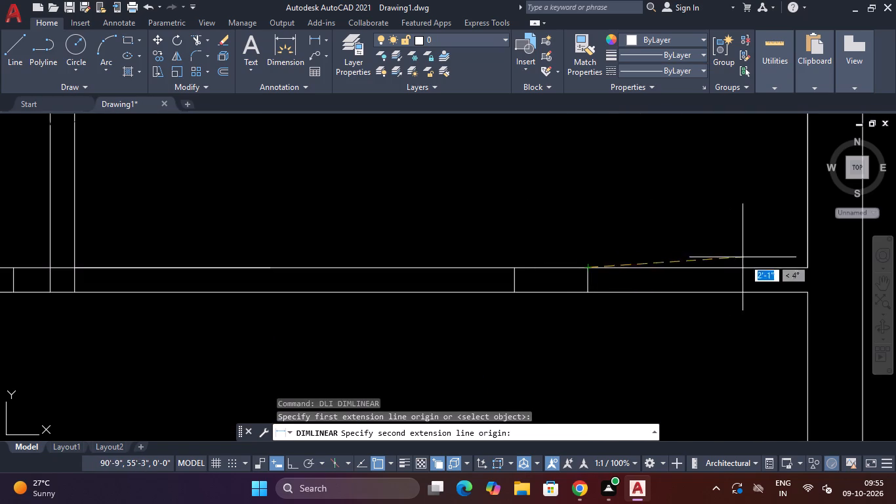
{"action": "left_click", "coordinate": [812, 268]}
{"action": "key", "text": "Escape"}
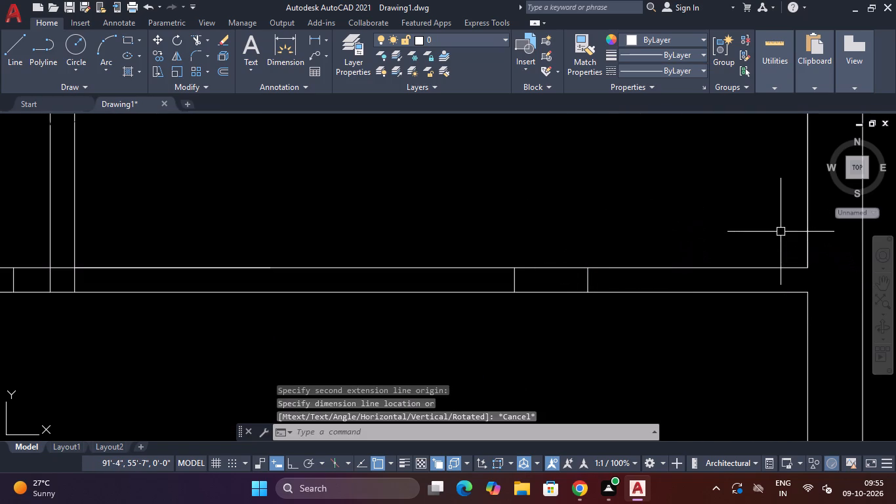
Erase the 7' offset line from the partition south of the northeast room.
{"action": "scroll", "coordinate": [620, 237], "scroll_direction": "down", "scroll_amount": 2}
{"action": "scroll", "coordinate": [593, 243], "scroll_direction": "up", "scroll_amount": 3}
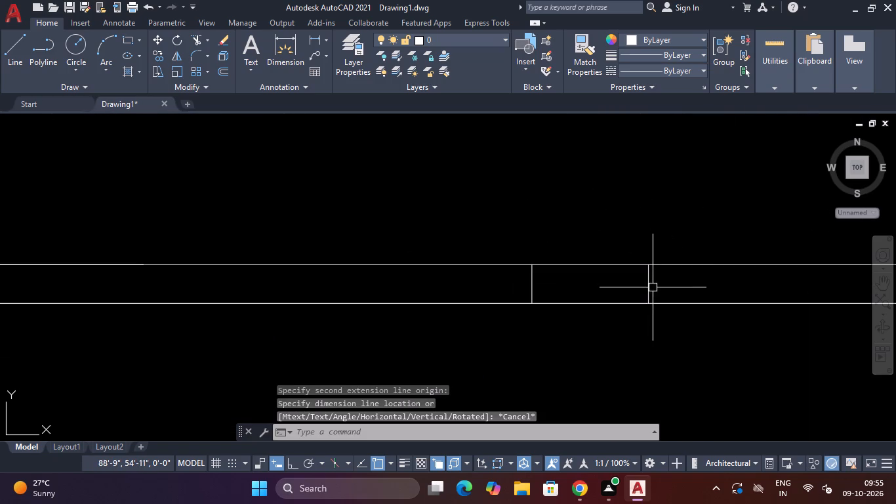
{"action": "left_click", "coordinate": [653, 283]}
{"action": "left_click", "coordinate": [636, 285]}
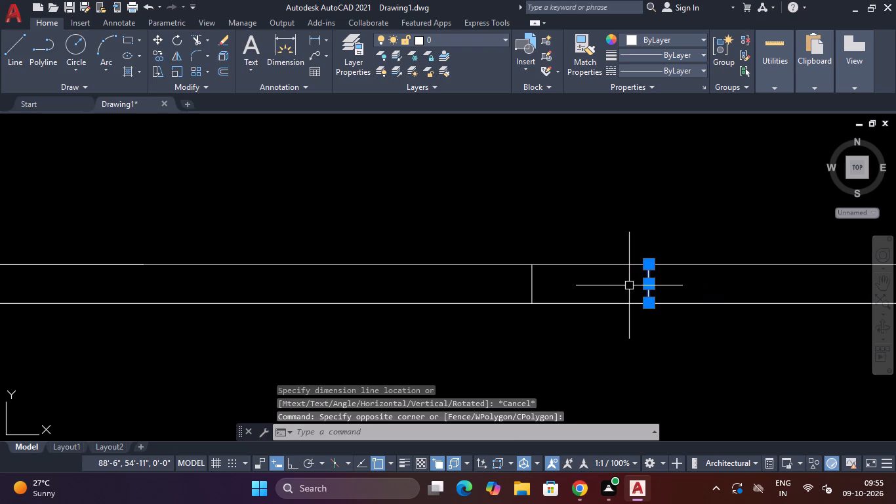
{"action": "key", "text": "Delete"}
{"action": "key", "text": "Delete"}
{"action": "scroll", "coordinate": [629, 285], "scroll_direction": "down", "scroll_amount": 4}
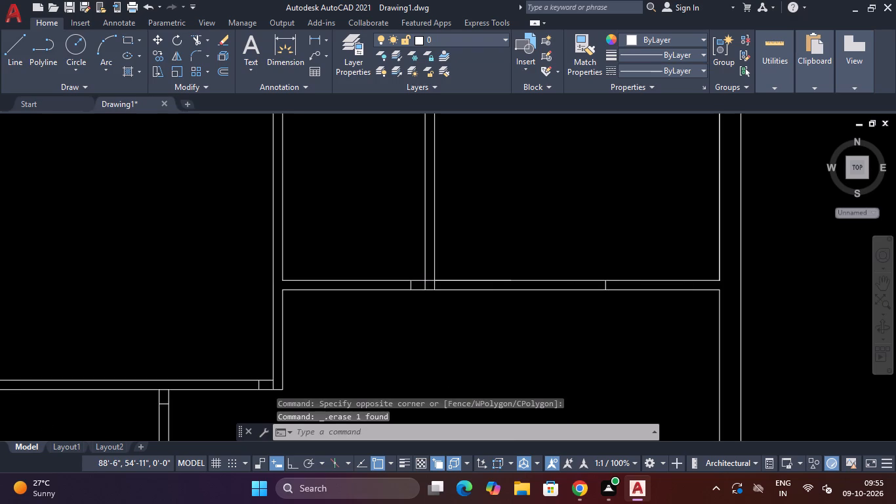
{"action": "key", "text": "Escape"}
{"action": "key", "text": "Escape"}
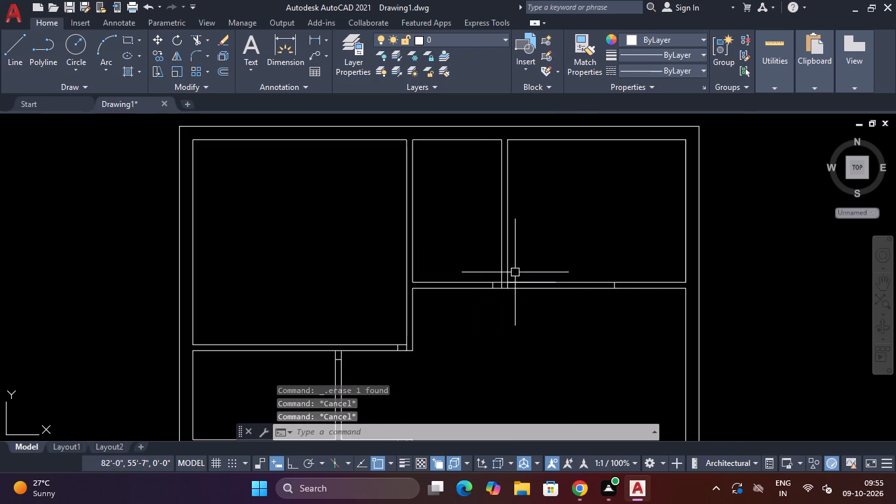
Offset the short junction line where the central vertical partition meets the north face of the southeast room's north partition 1'6" to the north.
{"action": "scroll", "coordinate": [499, 278], "scroll_direction": "down", "scroll_amount": 2}
{"action": "scroll", "coordinate": [497, 339], "scroll_direction": "up", "scroll_amount": 2}
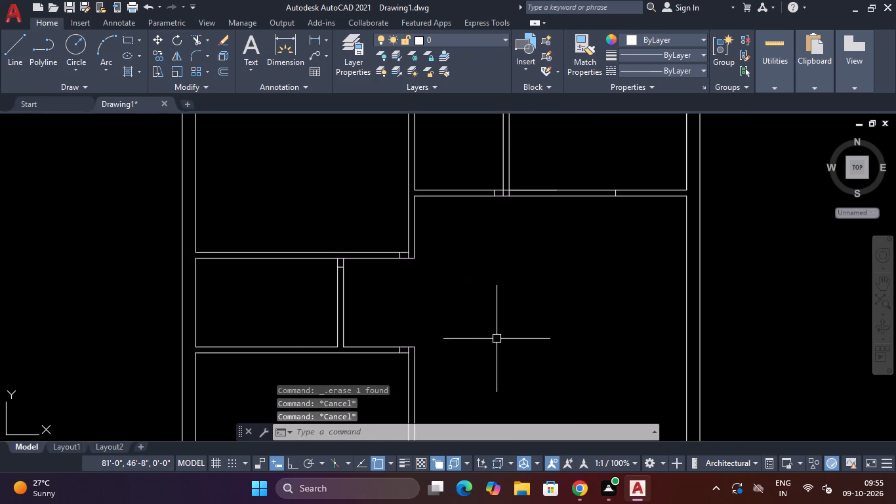
{"action": "scroll", "coordinate": [497, 339], "scroll_direction": "down", "scroll_amount": 2}
{"action": "scroll", "coordinate": [454, 346], "scroll_direction": "up", "scroll_amount": 4}
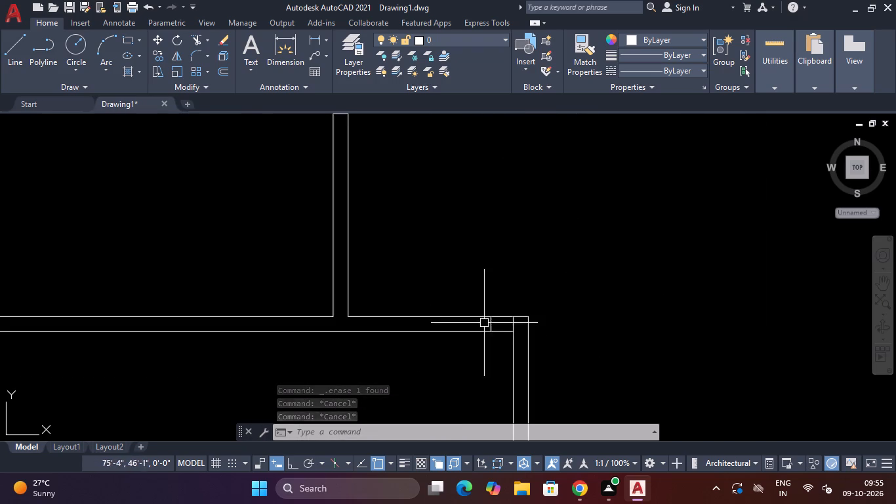
{"action": "scroll", "coordinate": [459, 262], "scroll_direction": "down", "scroll_amount": 3}
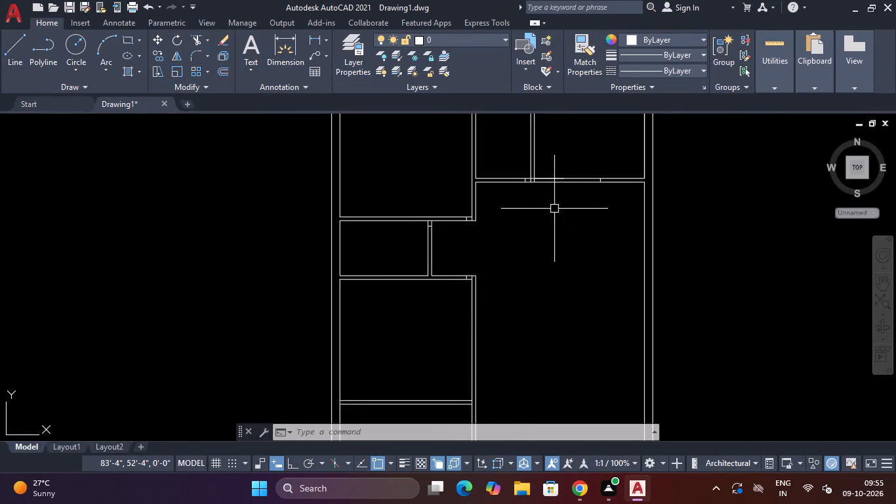
{"action": "scroll", "coordinate": [567, 218], "scroll_direction": "down", "scroll_amount": 2}
{"action": "scroll", "coordinate": [525, 345], "scroll_direction": "up", "scroll_amount": 3}
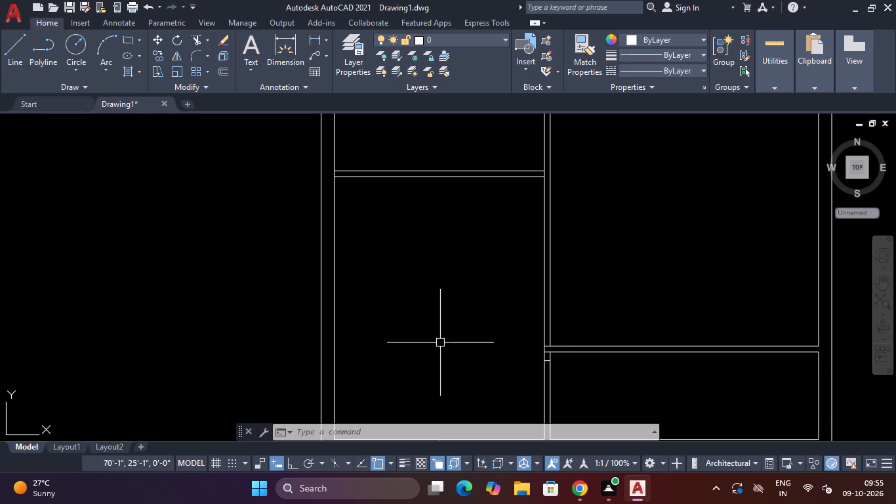
{"action": "scroll", "coordinate": [550, 218], "scroll_direction": "down", "scroll_amount": 2}
{"action": "scroll", "coordinate": [549, 245], "scroll_direction": "up", "scroll_amount": 3}
{"action": "scroll", "coordinate": [549, 245], "scroll_direction": "down", "scroll_amount": 2}
{"action": "scroll", "coordinate": [547, 285], "scroll_direction": "up", "scroll_amount": 3}
{"action": "key", "text": "Escape"}
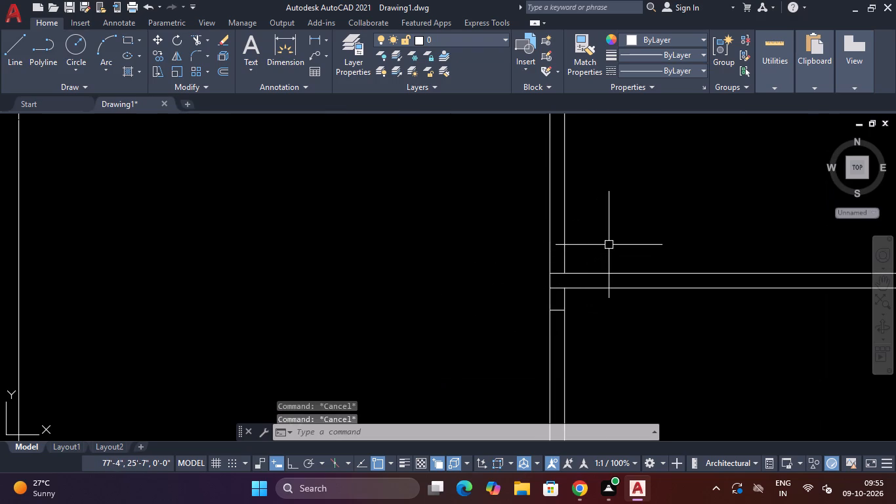
{"action": "key", "text": "Escape"}
{"action": "type", "text": "O"}
{"action": "key", "text": "space"}
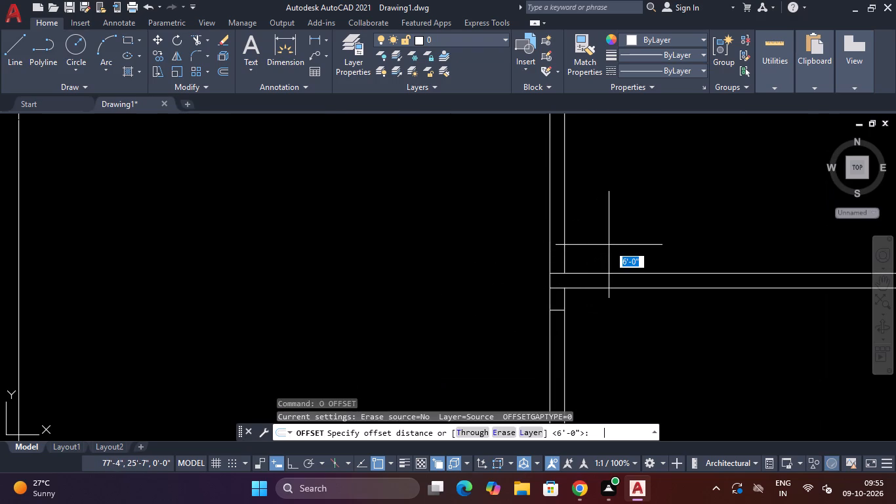
{"action": "type", "text": "1'6"}
{"action": "key", "text": "shift+quotedbl"}
{"action": "key", "text": "Return"}
{"action": "left_click", "coordinate": [556, 270]}
{"action": "left_click", "coordinate": [554, 193]}
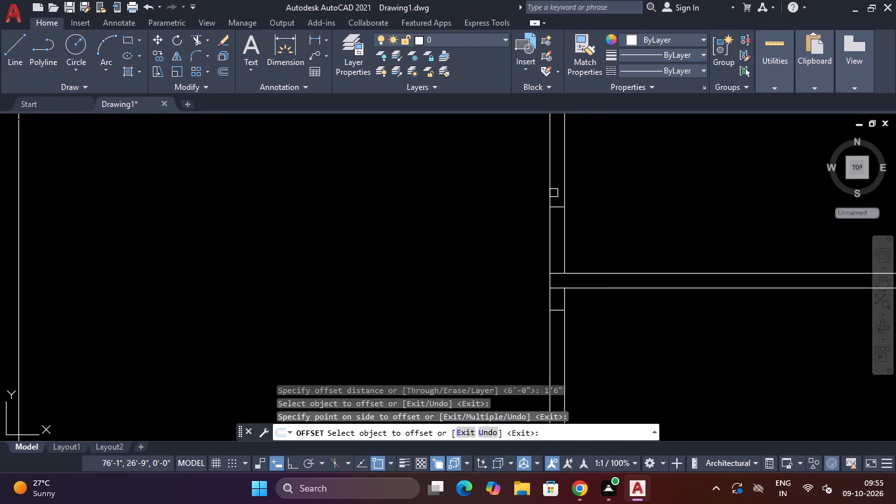
{"action": "scroll", "coordinate": [674, 183], "scroll_direction": "down", "scroll_amount": 1}
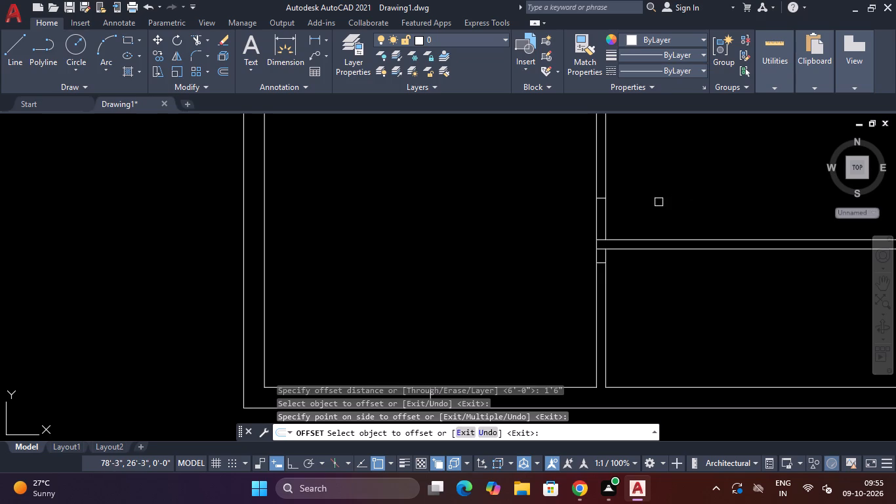
{"action": "scroll", "coordinate": [680, 203], "scroll_direction": "down", "scroll_amount": 4}
{"action": "scroll", "coordinate": [705, 182], "scroll_direction": "up", "scroll_amount": 3}
{"action": "key", "text": "Escape"}
{"action": "key", "text": "Escape"}
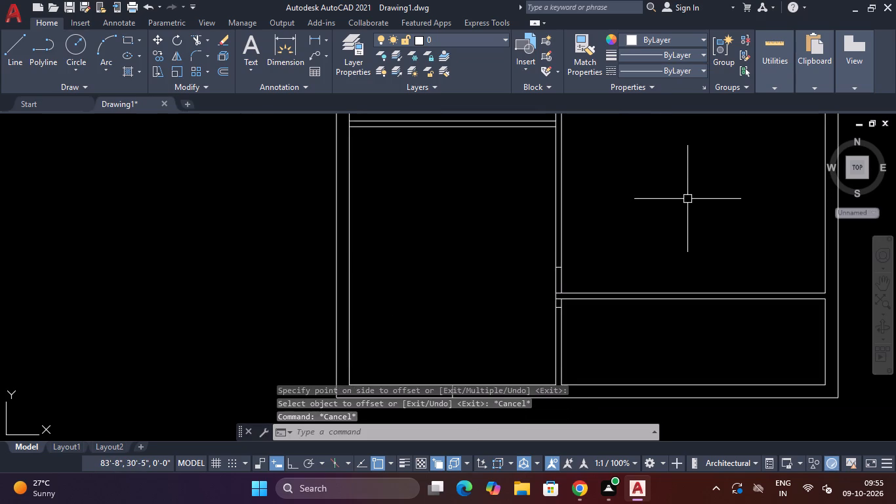
Offset the 1'6" offset line in the central vertical partition, above the southeast room's north partition, another 6" to the north.
{"action": "type", "text": "O"}
{"action": "key", "text": "space"}
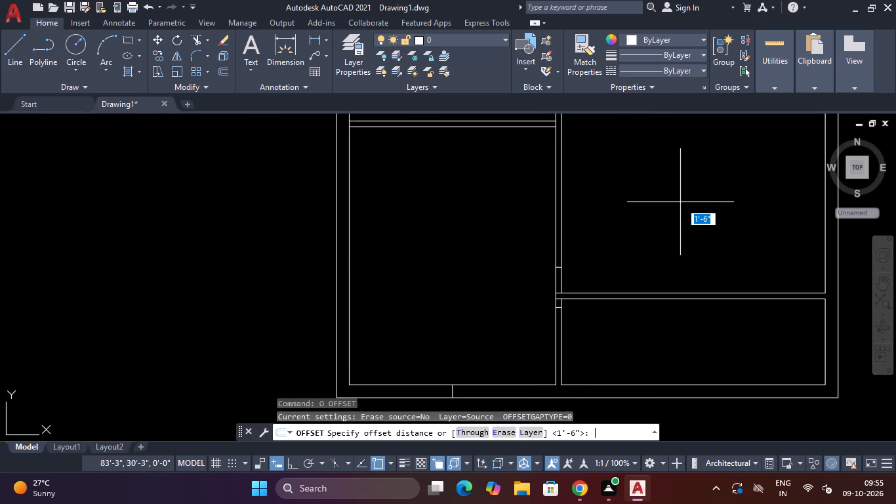
{"action": "key", "text": "6"}
{"action": "key", "text": "shift+quotedbl"}
{"action": "key", "text": "Return"}
{"action": "scroll", "coordinate": [554, 264], "scroll_direction": "up", "scroll_amount": 3}
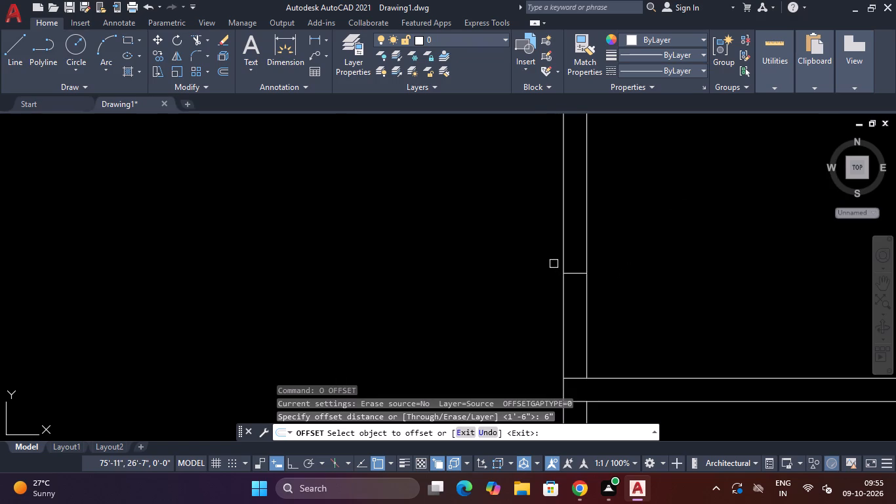
{"action": "left_click", "coordinate": [577, 270]}
{"action": "left_click", "coordinate": [577, 242]}
{"action": "scroll", "coordinate": [577, 242], "scroll_direction": "down", "scroll_amount": 3}
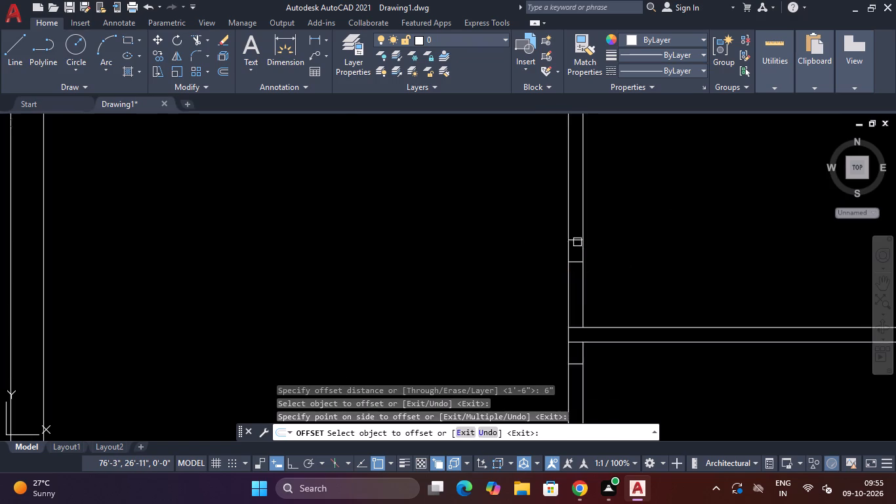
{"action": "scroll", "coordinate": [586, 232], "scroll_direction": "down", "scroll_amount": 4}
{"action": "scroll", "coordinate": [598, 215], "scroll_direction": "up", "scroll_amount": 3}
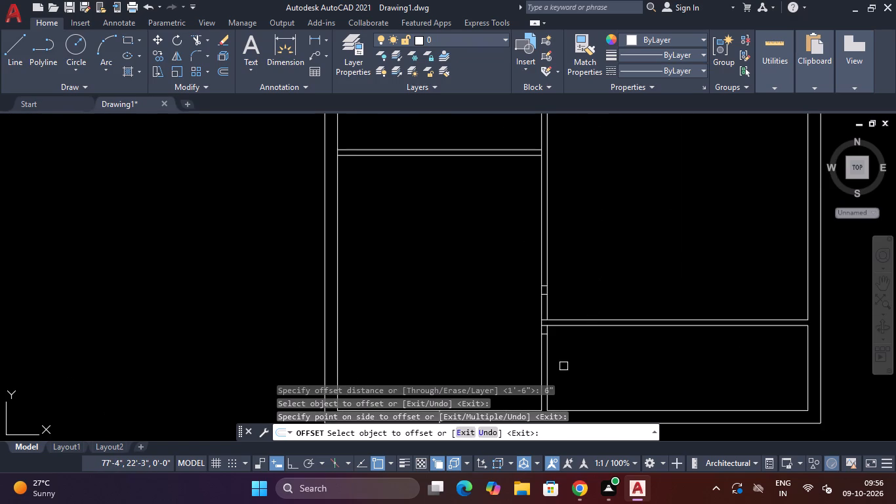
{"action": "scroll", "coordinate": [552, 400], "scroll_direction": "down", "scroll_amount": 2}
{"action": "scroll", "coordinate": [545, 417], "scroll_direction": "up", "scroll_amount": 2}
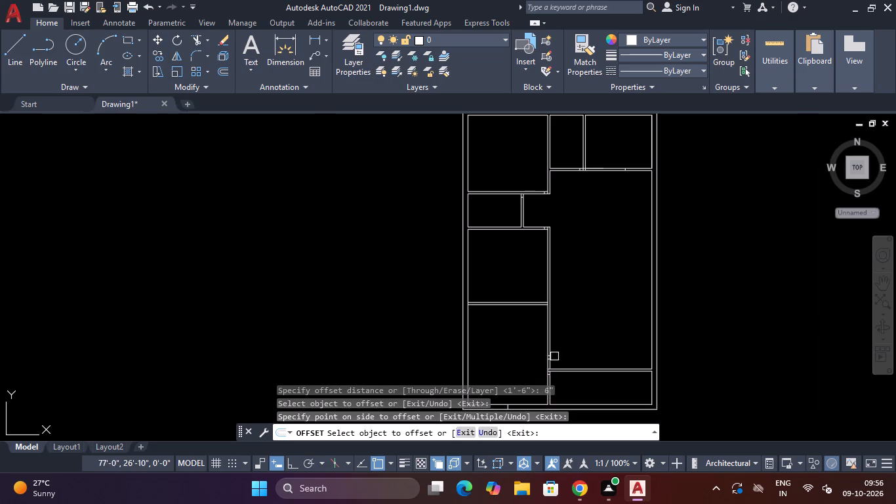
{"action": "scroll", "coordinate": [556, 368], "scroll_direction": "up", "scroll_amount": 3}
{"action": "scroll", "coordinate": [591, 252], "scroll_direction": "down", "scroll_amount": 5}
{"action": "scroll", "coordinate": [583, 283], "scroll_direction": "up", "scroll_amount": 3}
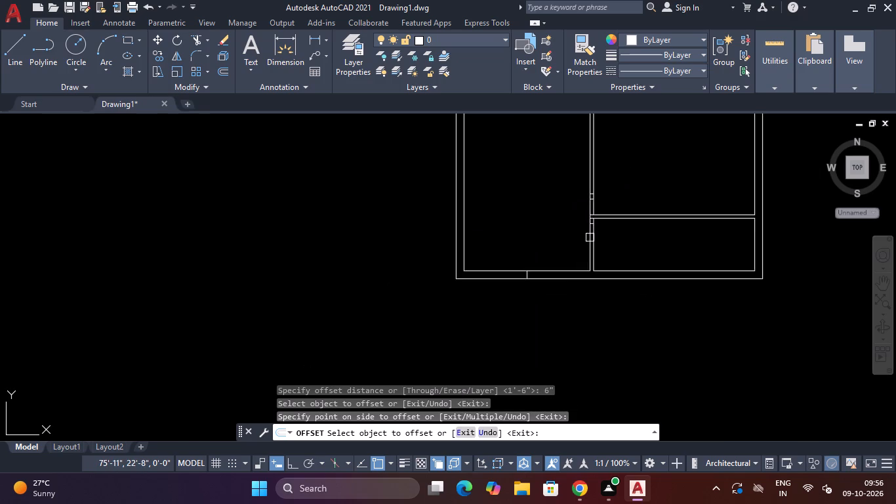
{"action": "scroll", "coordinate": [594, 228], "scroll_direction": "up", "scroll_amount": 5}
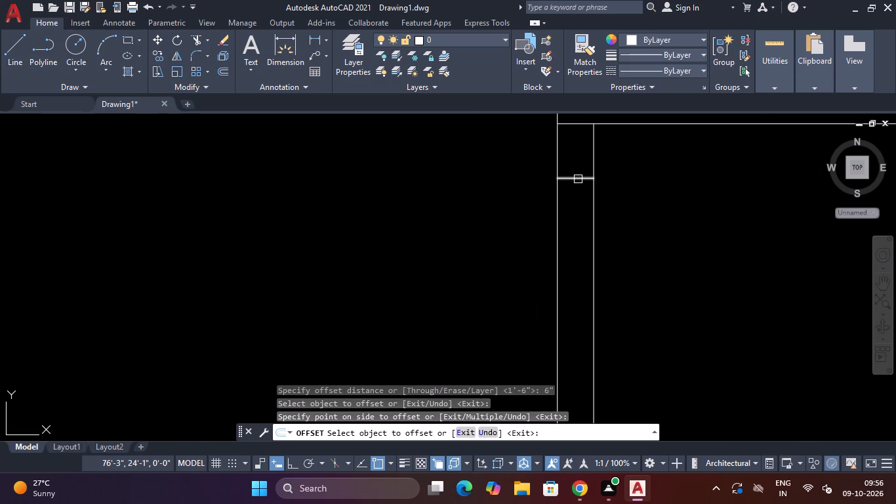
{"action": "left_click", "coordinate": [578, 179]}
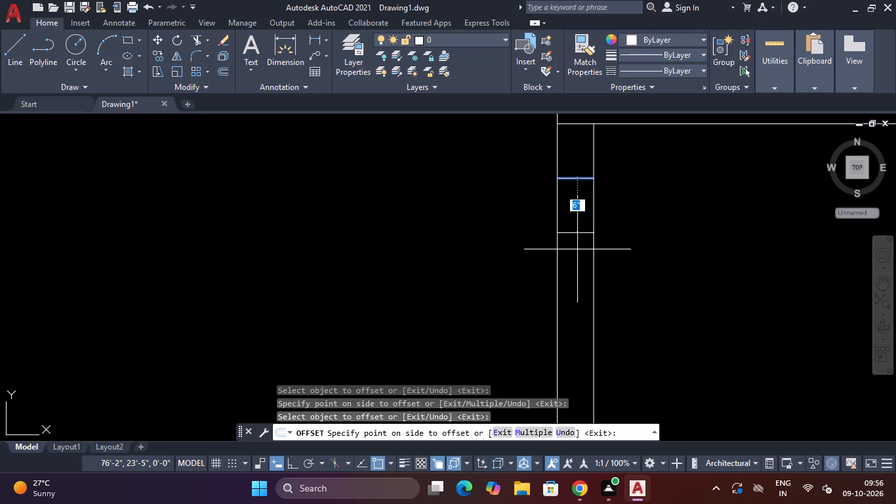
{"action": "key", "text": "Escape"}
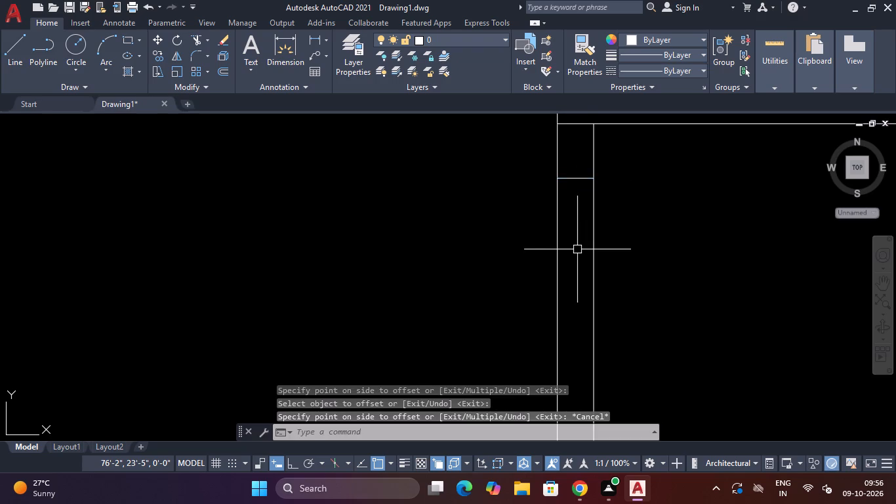
Start another Offset for the partition lines in the upper part of the floor plan.
{"action": "scroll", "coordinate": [577, 249], "scroll_direction": "down", "scroll_amount": 2}
{"action": "scroll", "coordinate": [577, 249], "scroll_direction": "up", "scroll_amount": 2}
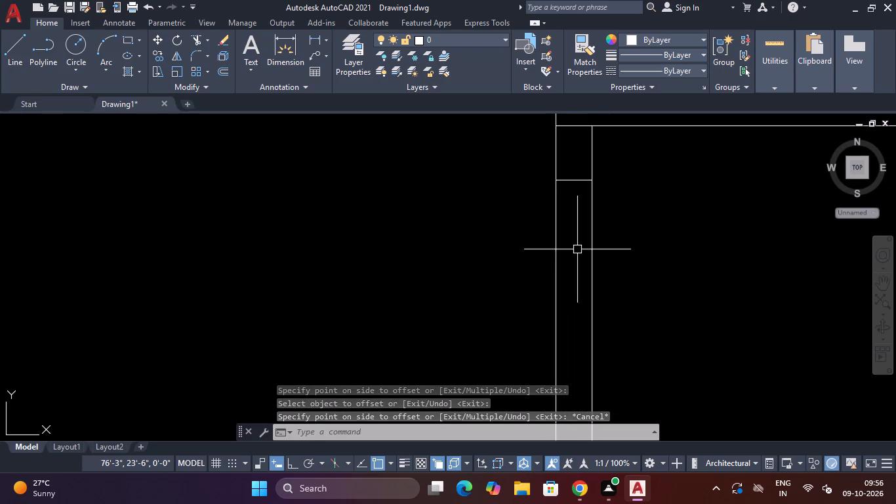
{"action": "scroll", "coordinate": [577, 249], "scroll_direction": "down", "scroll_amount": 2}
{"action": "scroll", "coordinate": [648, 242], "scroll_direction": "down", "scroll_amount": 4}
{"action": "scroll", "coordinate": [666, 137], "scroll_direction": "down", "scroll_amount": 3}
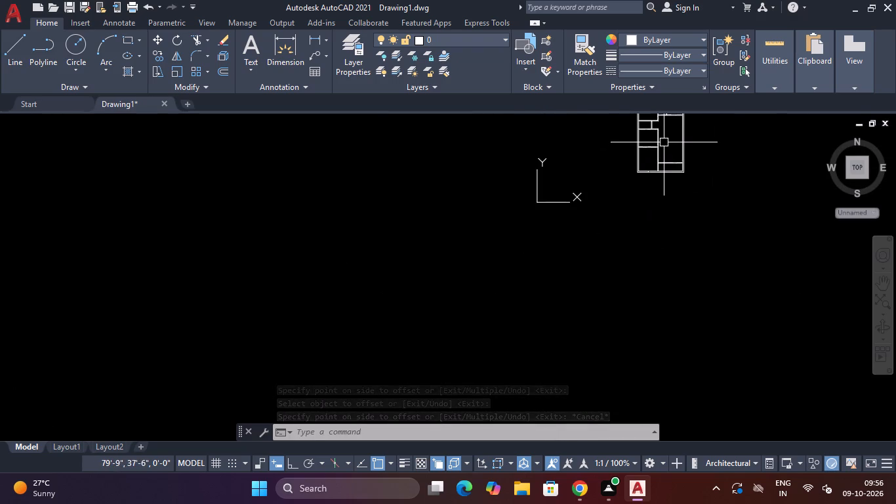
{"action": "middle_click_drag", "start_coordinate": [665, 188], "coordinate": [662, 215]}
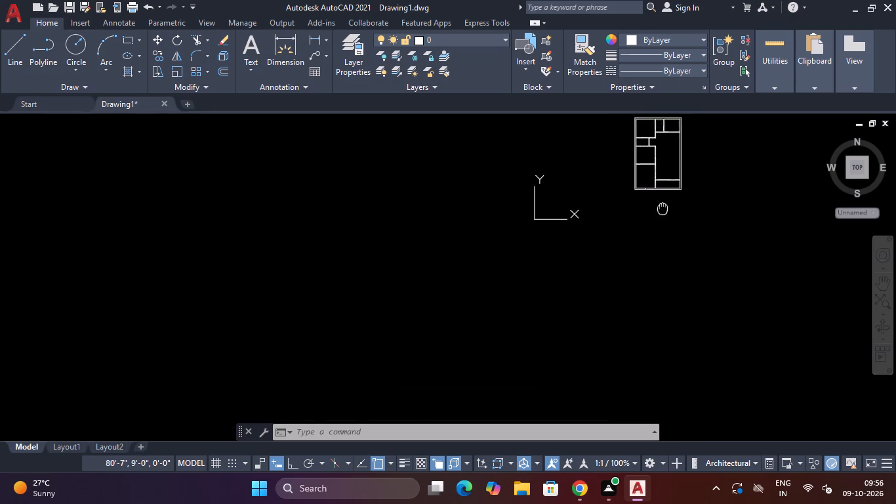
{"action": "middle_click_drag", "start_coordinate": [662, 215], "coordinate": [640, 350]}
{"action": "middle_click", "coordinate": [640, 350]}
{"action": "scroll", "coordinate": [633, 287], "scroll_direction": "up", "scroll_amount": 4}
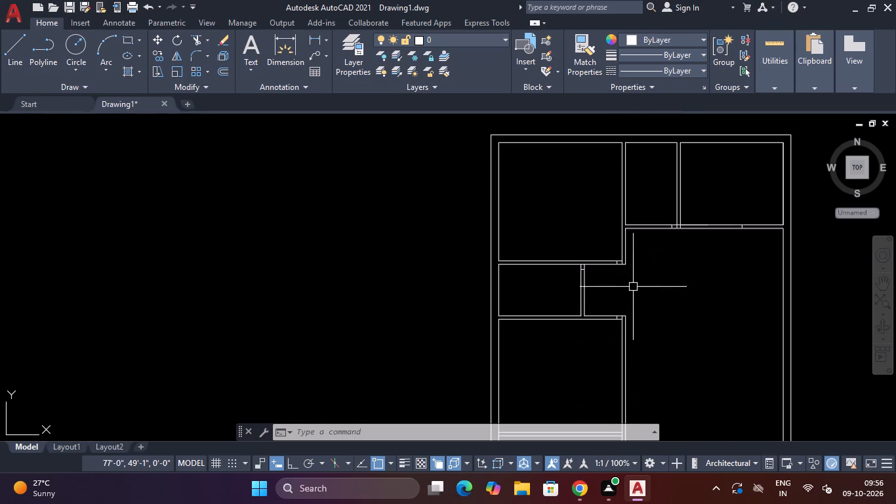
{"action": "scroll", "coordinate": [676, 272], "scroll_direction": "up", "scroll_amount": 3}
{"action": "scroll", "coordinate": [676, 272], "scroll_direction": "down", "scroll_amount": 4}
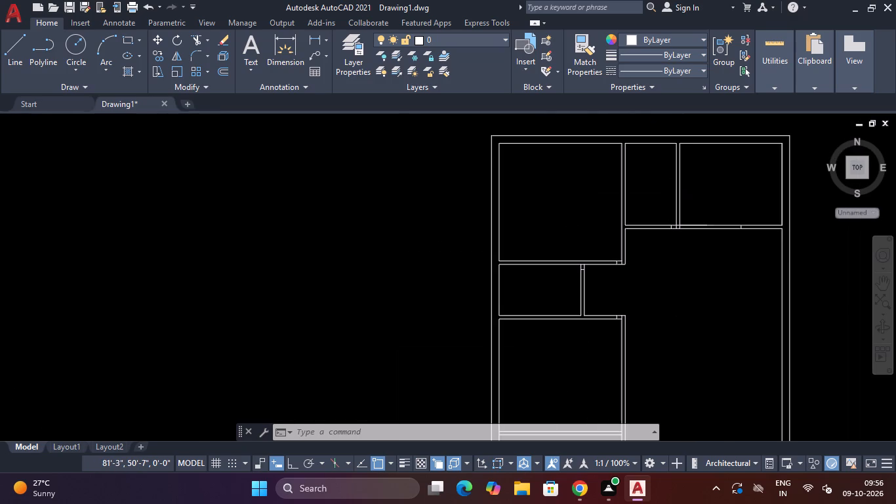
{"action": "scroll", "coordinate": [676, 272], "scroll_direction": "up", "scroll_amount": 1}
{"action": "key", "text": "Escape"}
{"action": "key", "text": "Escape"}
{"action": "key", "text": "Escape"}
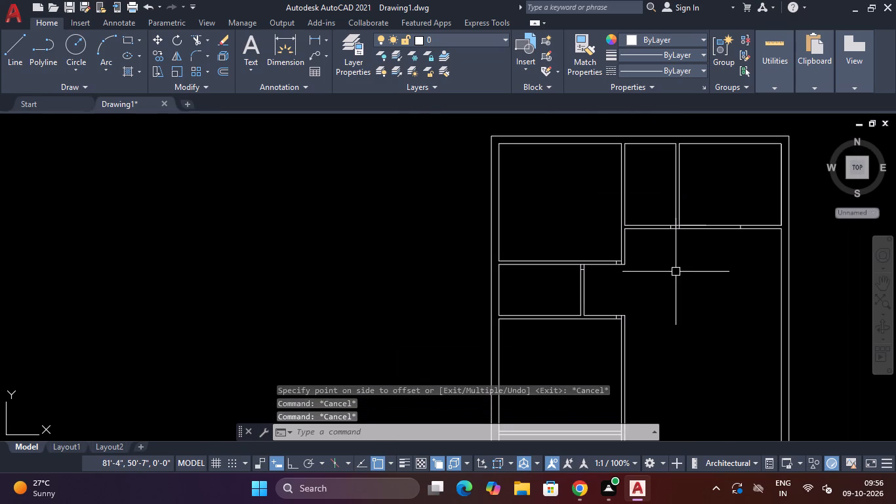
{"action": "type", "text": "O"}
{"action": "key", "text": "space"}
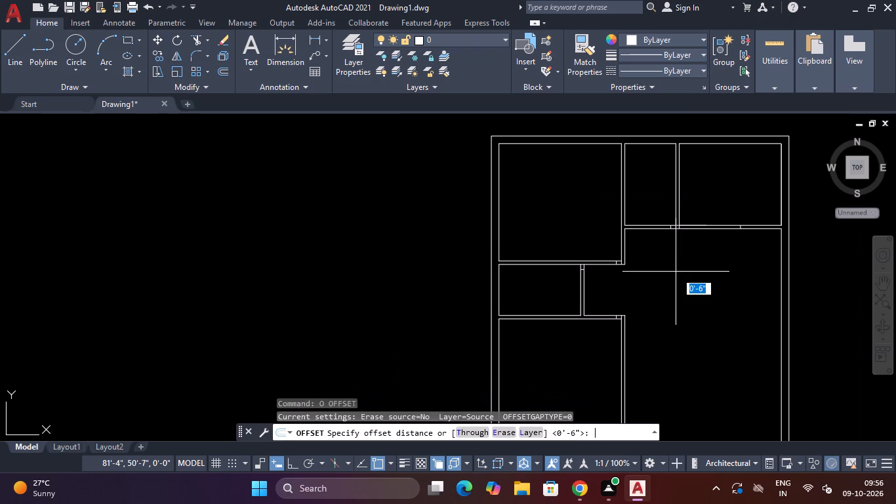
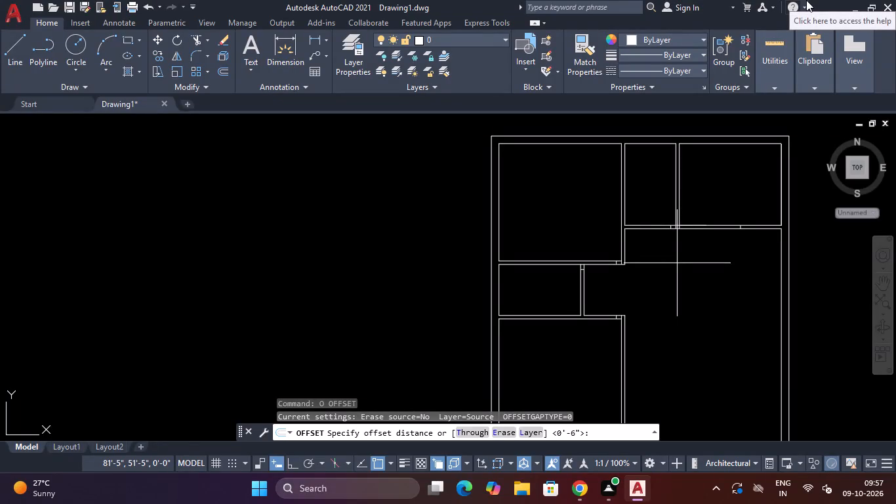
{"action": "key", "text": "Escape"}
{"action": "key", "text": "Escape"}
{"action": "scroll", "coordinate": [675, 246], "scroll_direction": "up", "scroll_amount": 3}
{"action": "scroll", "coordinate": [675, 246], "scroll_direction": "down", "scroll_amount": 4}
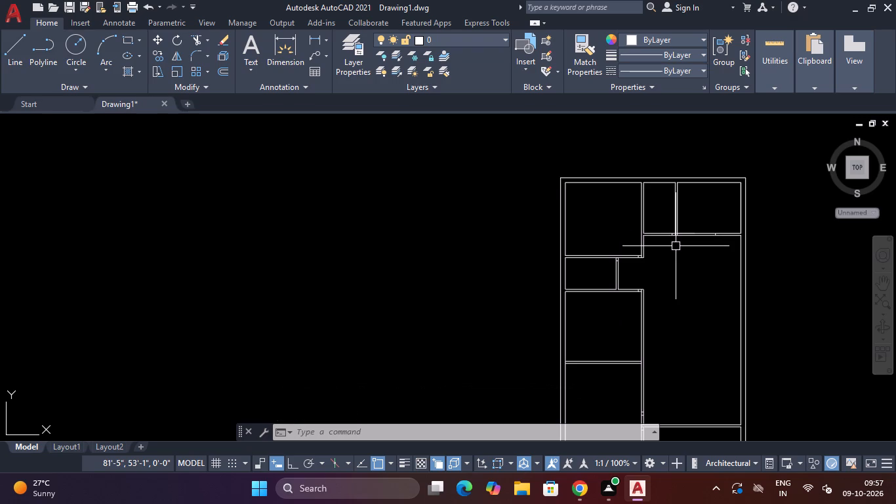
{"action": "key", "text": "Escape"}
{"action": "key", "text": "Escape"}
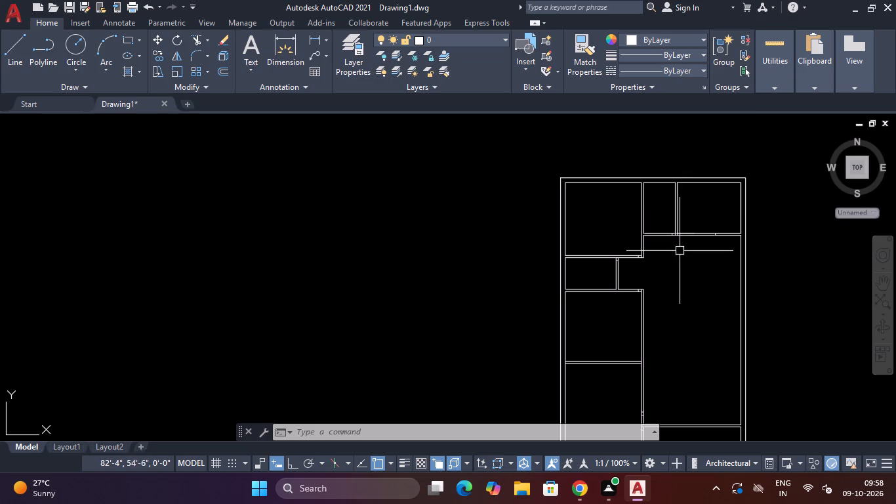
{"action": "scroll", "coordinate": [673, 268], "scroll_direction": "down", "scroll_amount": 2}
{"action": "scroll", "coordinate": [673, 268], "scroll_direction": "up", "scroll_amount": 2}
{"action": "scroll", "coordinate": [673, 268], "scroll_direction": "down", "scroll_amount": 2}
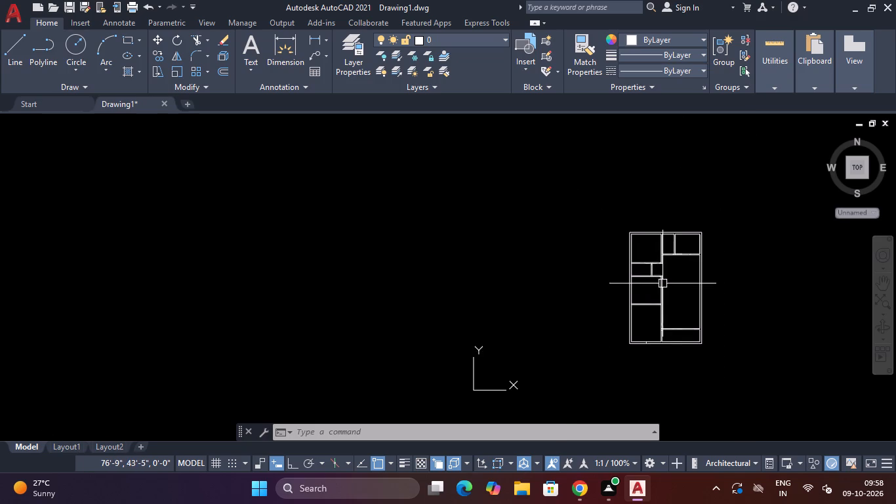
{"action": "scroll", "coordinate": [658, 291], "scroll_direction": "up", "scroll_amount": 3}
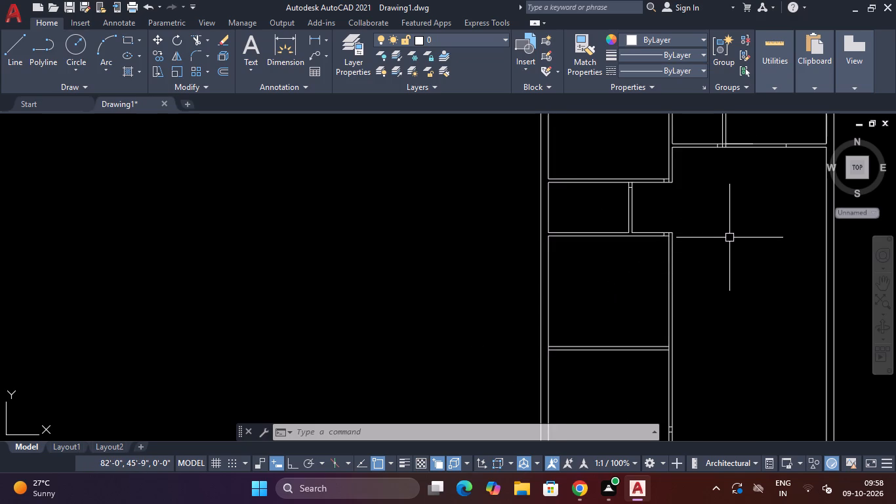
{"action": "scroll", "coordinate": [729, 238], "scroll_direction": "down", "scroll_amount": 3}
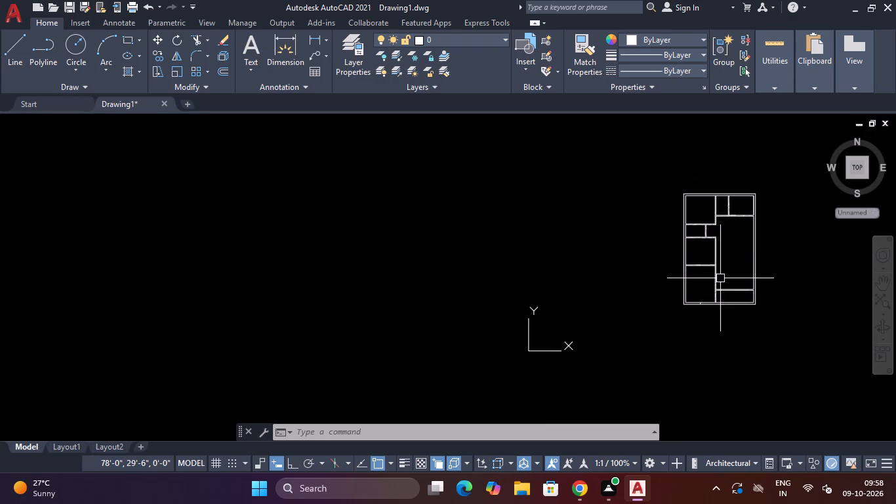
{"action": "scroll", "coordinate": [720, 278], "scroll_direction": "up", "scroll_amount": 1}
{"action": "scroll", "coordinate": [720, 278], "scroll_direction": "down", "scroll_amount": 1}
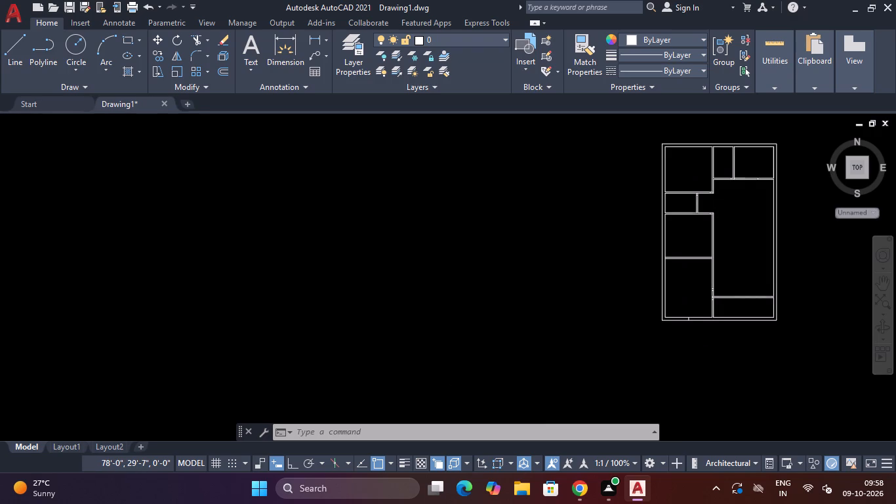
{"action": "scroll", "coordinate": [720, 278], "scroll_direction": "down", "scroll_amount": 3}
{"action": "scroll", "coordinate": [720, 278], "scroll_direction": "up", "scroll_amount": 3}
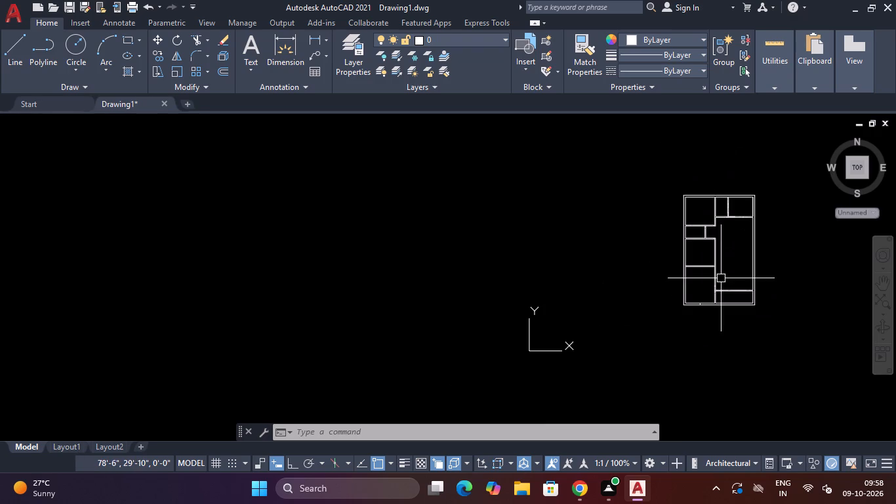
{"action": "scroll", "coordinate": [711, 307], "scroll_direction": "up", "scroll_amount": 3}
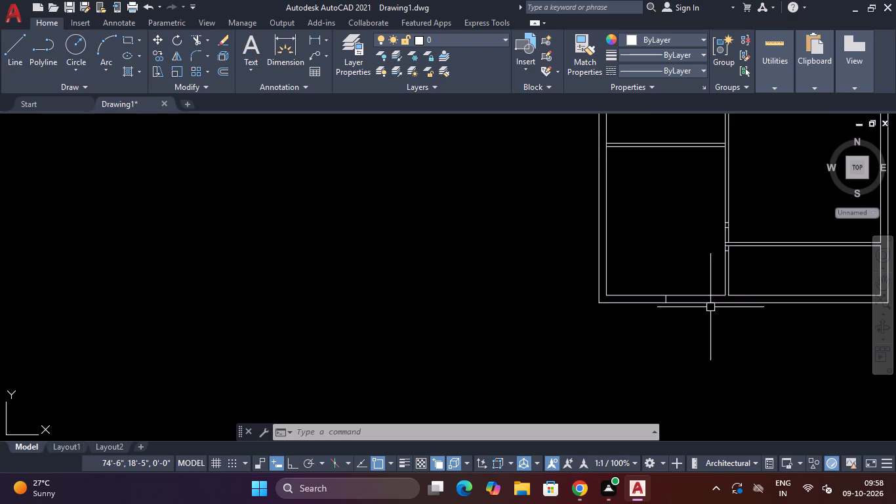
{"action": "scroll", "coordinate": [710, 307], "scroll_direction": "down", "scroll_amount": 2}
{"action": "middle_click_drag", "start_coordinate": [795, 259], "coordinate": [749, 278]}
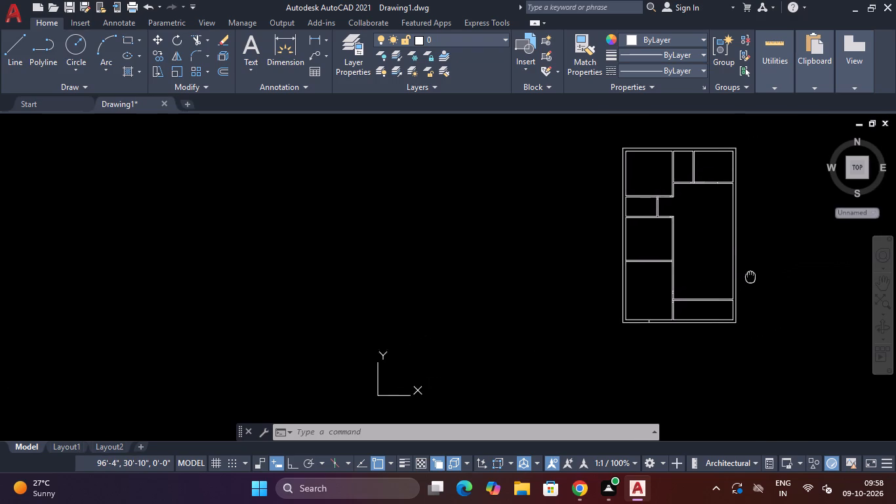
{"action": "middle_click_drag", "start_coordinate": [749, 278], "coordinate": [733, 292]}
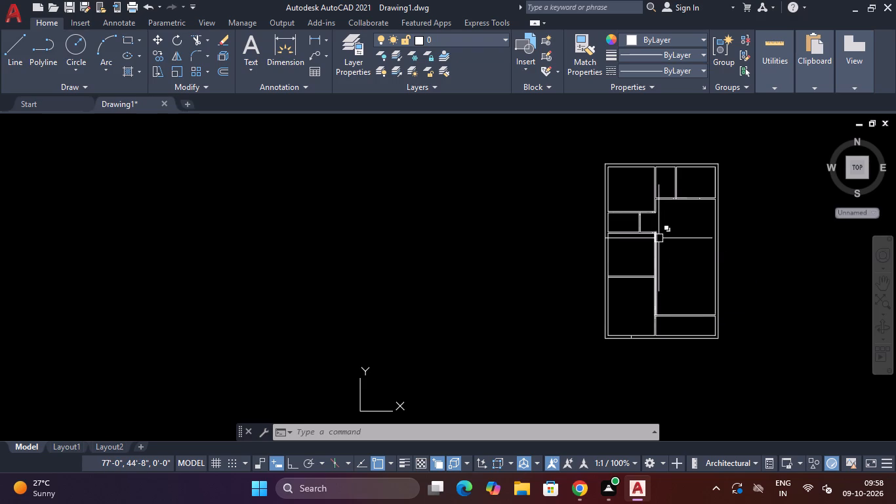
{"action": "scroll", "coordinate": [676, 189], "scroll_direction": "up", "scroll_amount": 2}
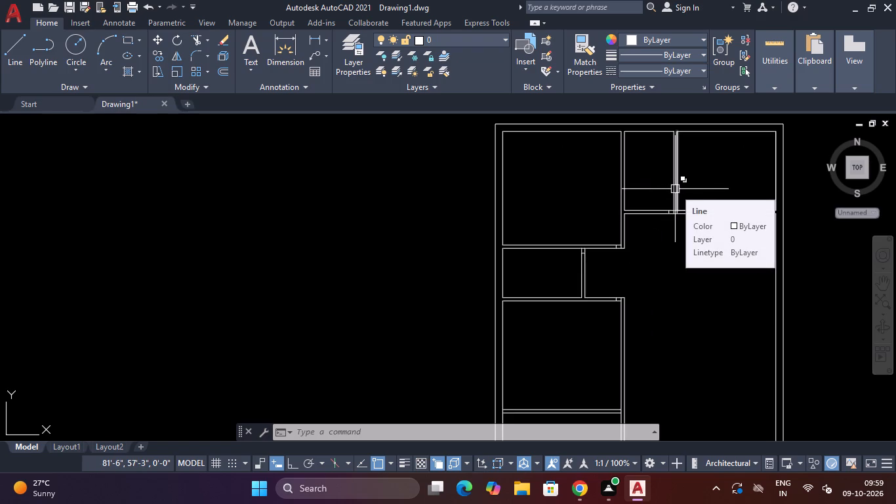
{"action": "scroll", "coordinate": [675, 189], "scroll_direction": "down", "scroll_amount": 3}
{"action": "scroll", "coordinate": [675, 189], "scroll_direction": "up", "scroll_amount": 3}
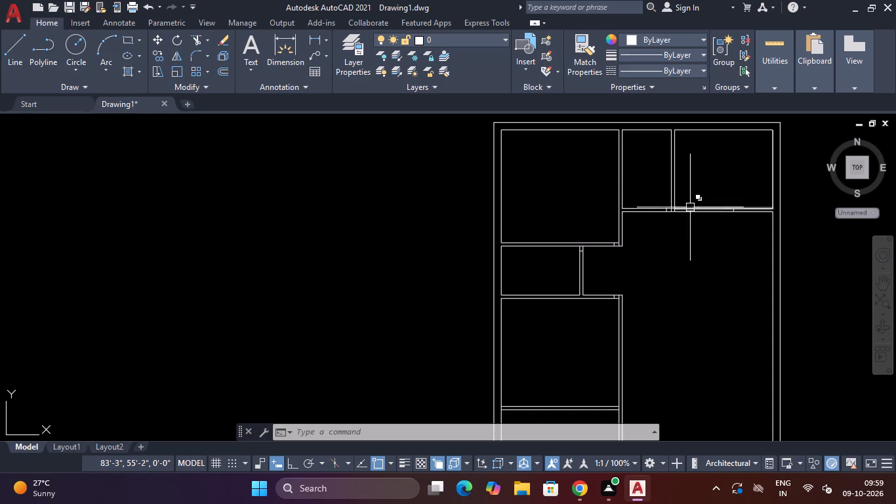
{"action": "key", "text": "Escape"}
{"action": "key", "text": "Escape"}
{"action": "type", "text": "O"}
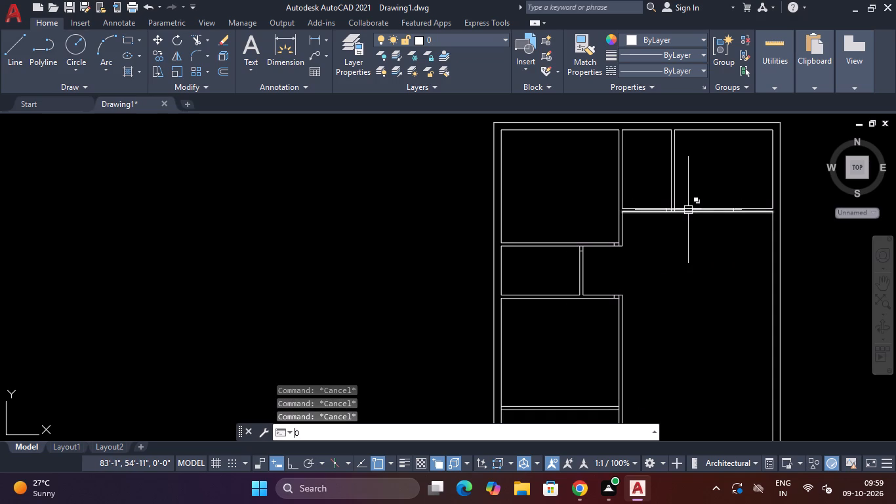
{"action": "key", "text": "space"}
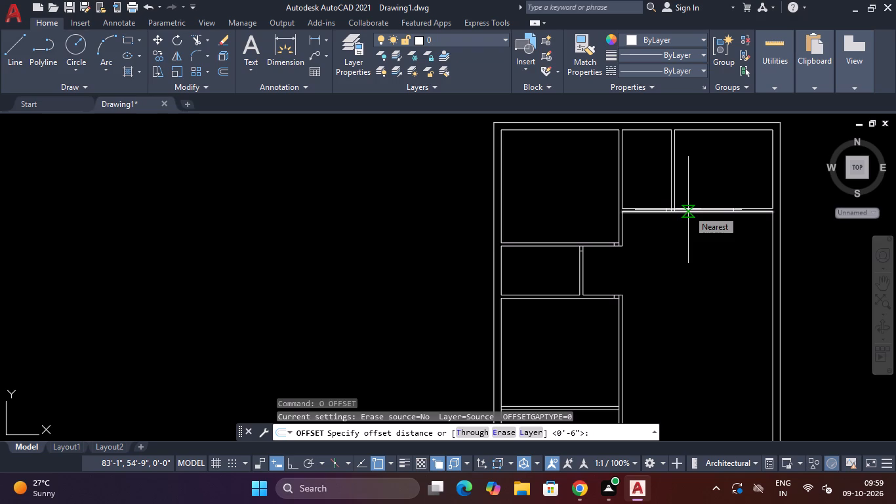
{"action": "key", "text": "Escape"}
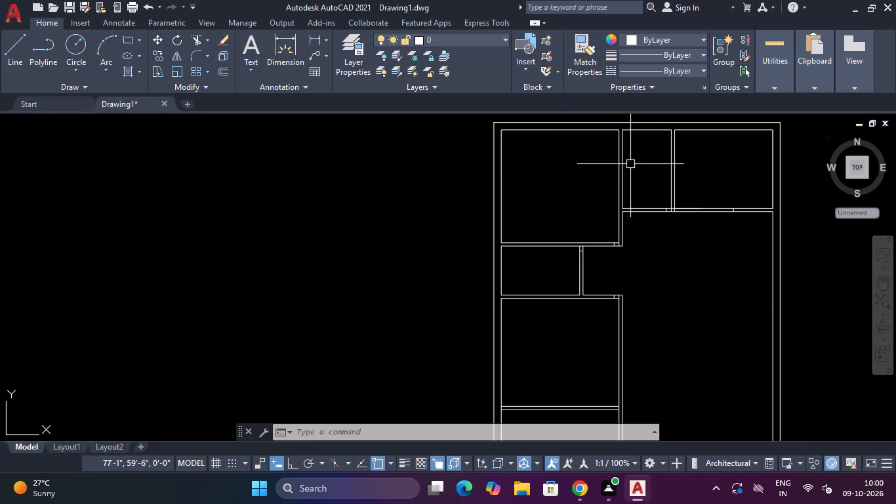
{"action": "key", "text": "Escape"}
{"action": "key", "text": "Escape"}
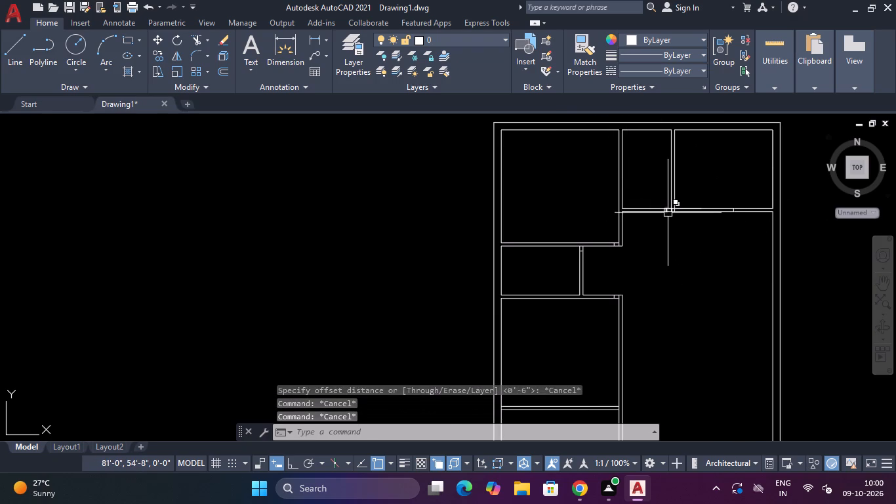
Offset the short line in the partition south of the small north-central room 2'6" to the west.
{"action": "scroll", "coordinate": [668, 213], "scroll_direction": "up", "scroll_amount": 3}
{"action": "scroll", "coordinate": [679, 171], "scroll_direction": "down", "scroll_amount": 3}
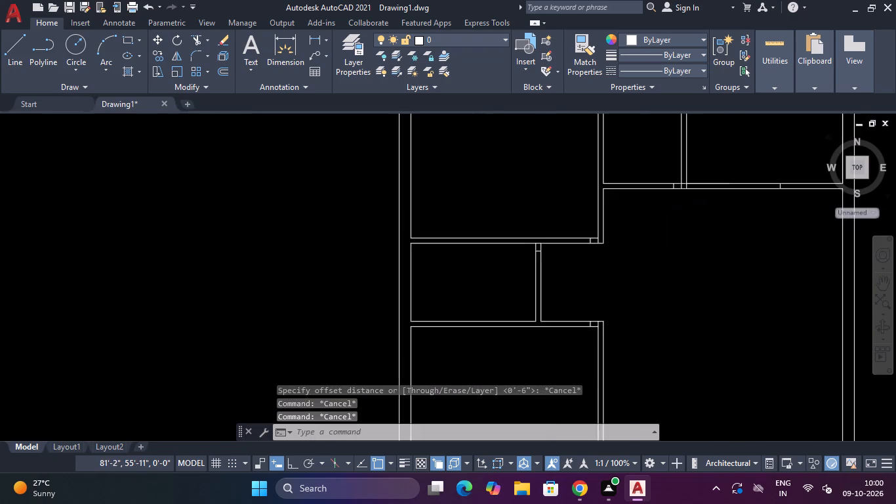
{"action": "key", "text": "Escape"}
{"action": "key", "text": "Escape"}
{"action": "type", "text": "O"}
{"action": "key", "text": "space"}
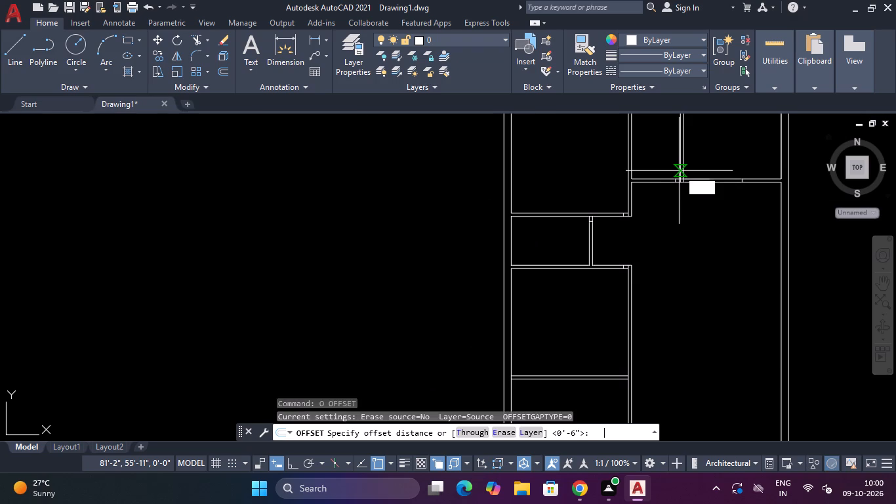
{"action": "type", "text": "2'"}
{"action": "key", "text": "6"}
{"action": "key", "text": "shift+quotedbl"}
{"action": "key", "text": "Return"}
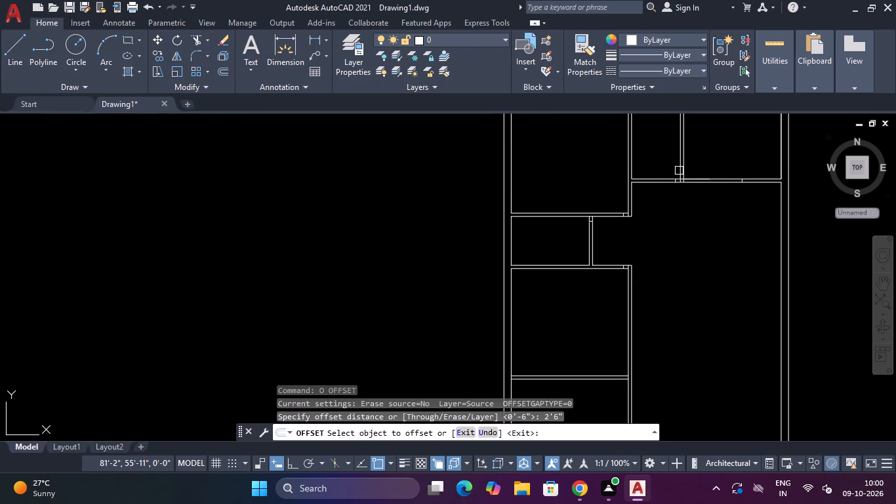
{"action": "scroll", "coordinate": [687, 196], "scroll_direction": "up", "scroll_amount": 2}
{"action": "scroll", "coordinate": [660, 138], "scroll_direction": "up", "scroll_amount": 3}
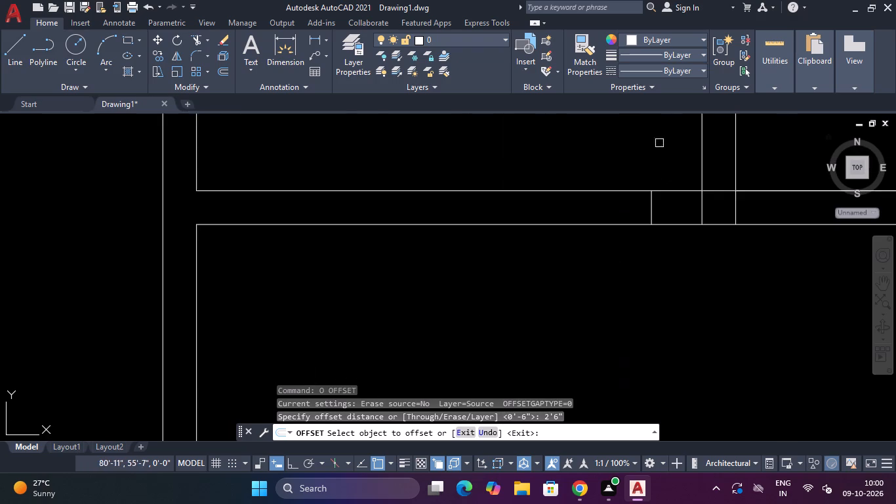
{"action": "left_click", "coordinate": [652, 205]}
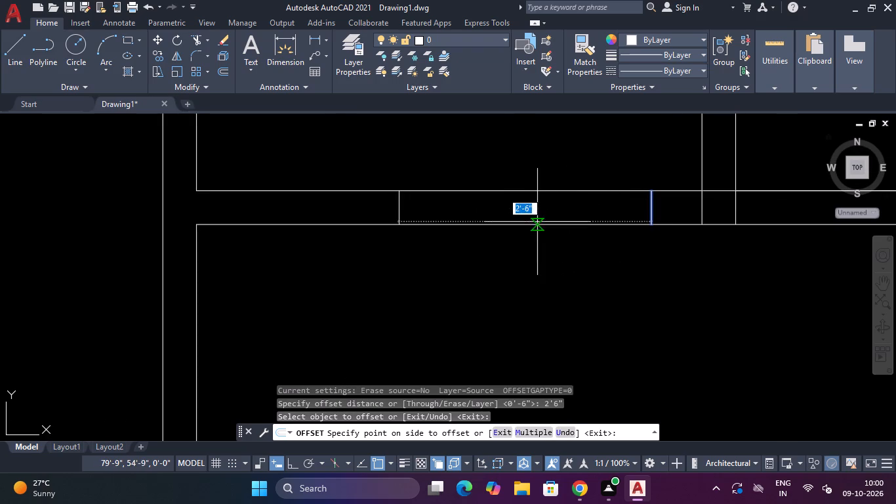
{"action": "left_click", "coordinate": [536, 212]}
Offset the short line near the east end of the northwest room's south partition 2'6" to the west.
{"action": "scroll", "coordinate": [560, 205], "scroll_direction": "down", "scroll_amount": 3}
{"action": "scroll", "coordinate": [614, 212], "scroll_direction": "up", "scroll_amount": 1}
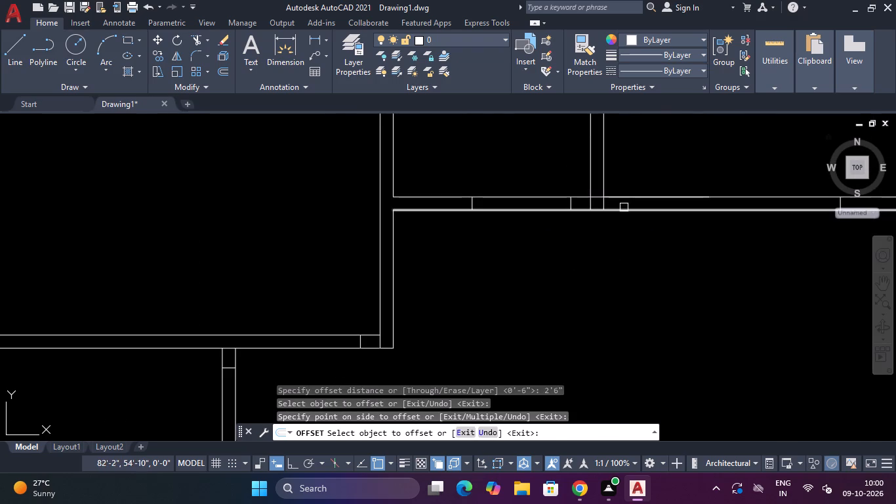
{"action": "scroll", "coordinate": [557, 246], "scroll_direction": "down", "scroll_amount": 3}
{"action": "scroll", "coordinate": [499, 261], "scroll_direction": "up", "scroll_amount": 2}
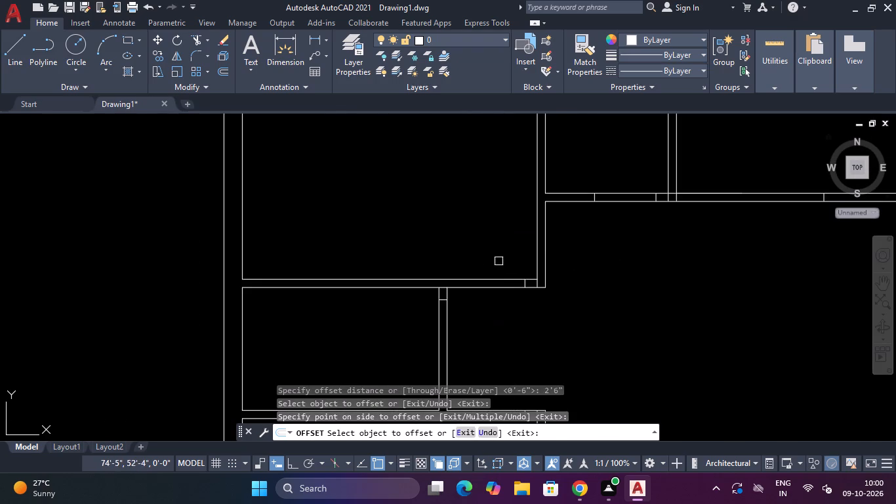
{"action": "scroll", "coordinate": [528, 283], "scroll_direction": "up", "scroll_amount": 3}
{"action": "left_click", "coordinate": [514, 285]}
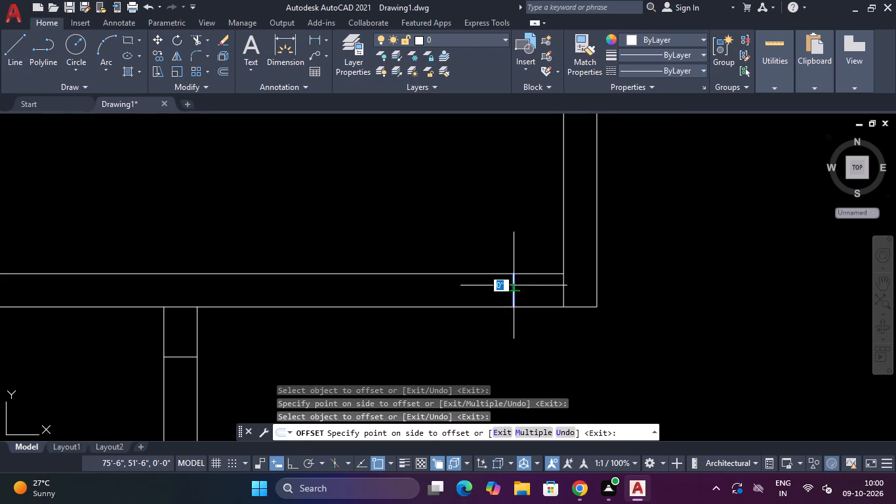
{"action": "left_click", "coordinate": [435, 283]}
Offset the short line near the top of the small west room's east partition 2'6" to the south.
{"action": "scroll", "coordinate": [435, 283], "scroll_direction": "down", "scroll_amount": 4}
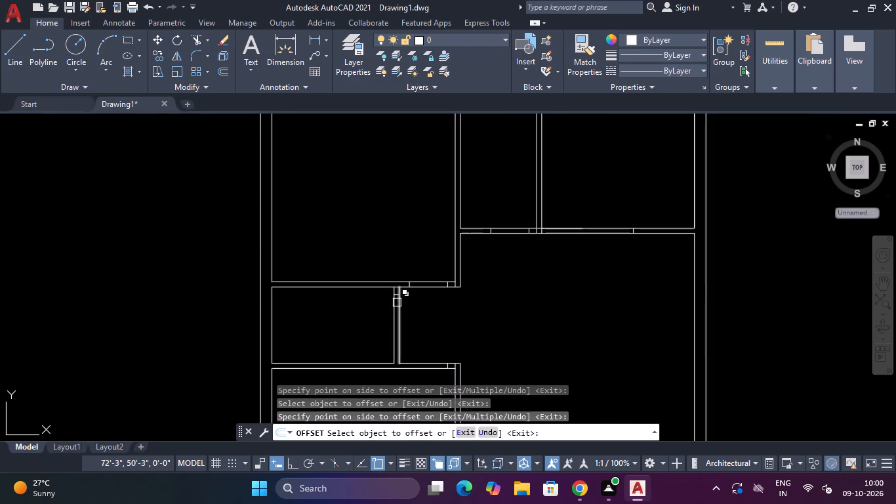
{"action": "scroll", "coordinate": [392, 291], "scroll_direction": "up", "scroll_amount": 3}
{"action": "left_click", "coordinate": [409, 308]}
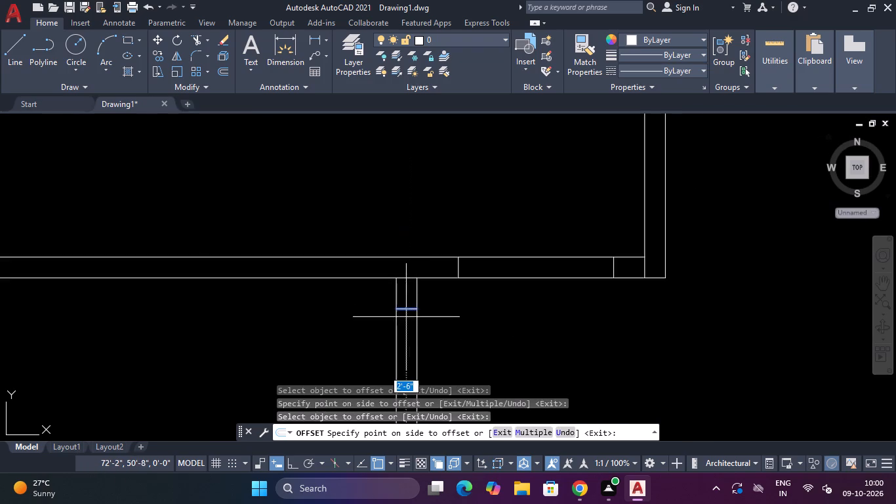
{"action": "left_click", "coordinate": [402, 332]}
Offset the short line near the east end of the partition south of the small west room 2'6" to the west.
{"action": "scroll", "coordinate": [424, 324], "scroll_direction": "down", "scroll_amount": 4}
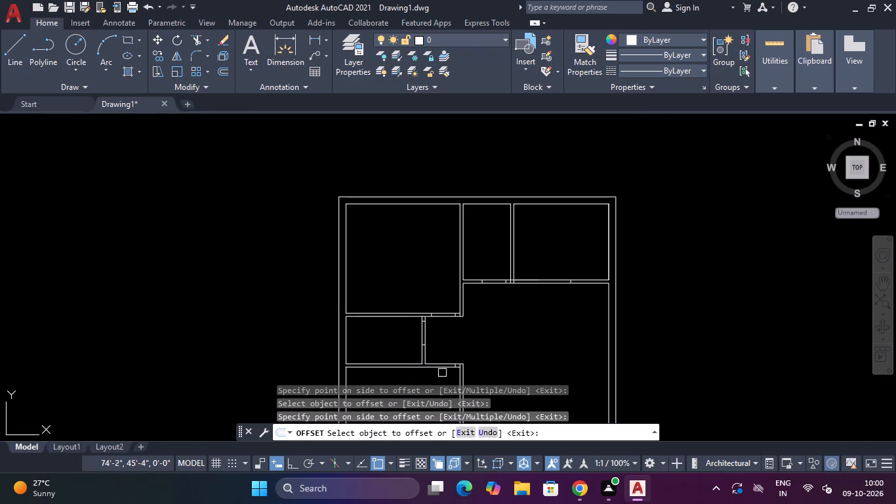
{"action": "scroll", "coordinate": [462, 367], "scroll_direction": "up", "scroll_amount": 4}
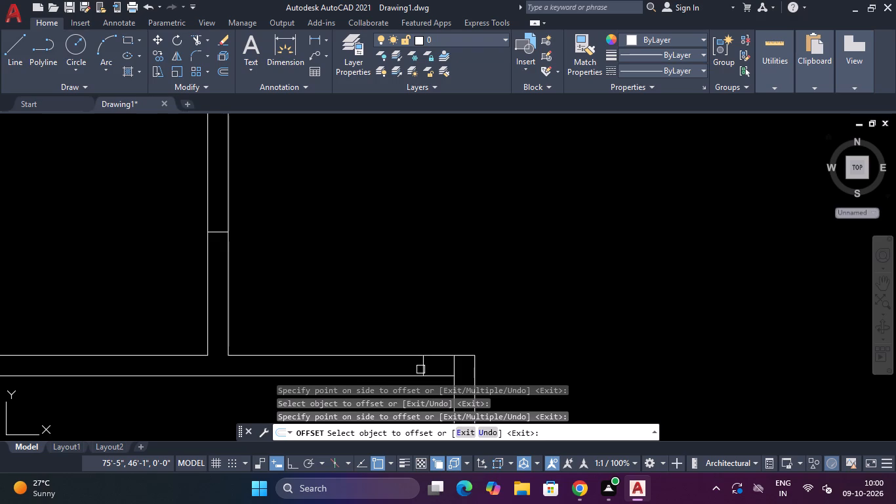
{"action": "left_click", "coordinate": [422, 369]}
{"action": "left_click", "coordinate": [382, 362]}
Offset the upper short line in the central vertical partition, above the southeast room's north partition, 2'6" to the north.
{"action": "scroll", "coordinate": [495, 255], "scroll_direction": "down", "scroll_amount": 3}
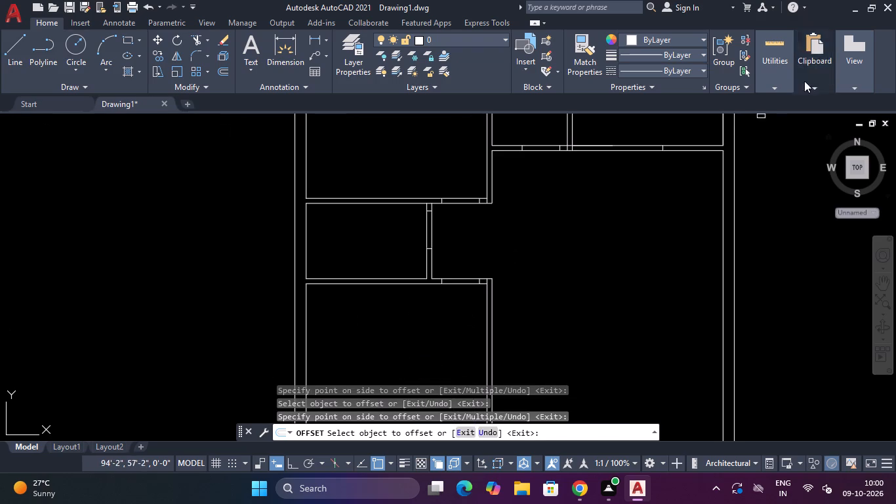
{"action": "scroll", "coordinate": [641, 210], "scroll_direction": "down", "scroll_amount": 2}
{"action": "scroll", "coordinate": [579, 371], "scroll_direction": "up", "scroll_amount": 3}
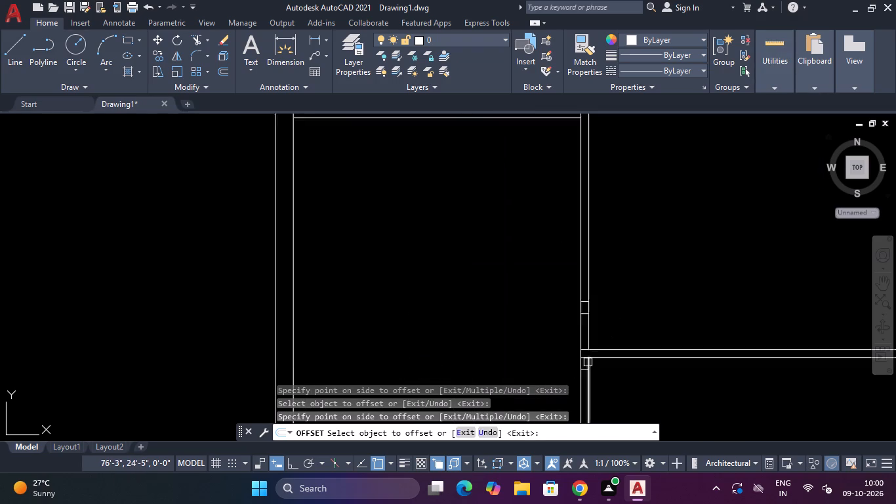
{"action": "scroll", "coordinate": [588, 362], "scroll_direction": "up", "scroll_amount": 1}
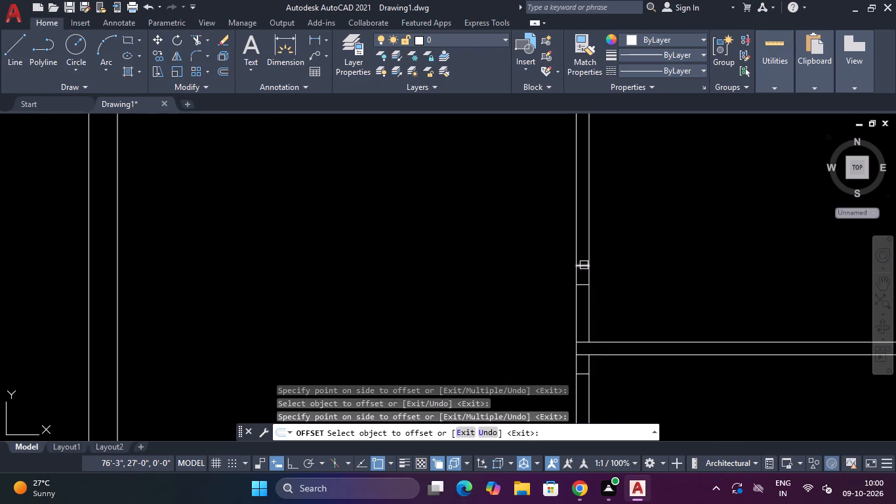
{"action": "left_click", "coordinate": [584, 265]}
{"action": "left_click", "coordinate": [584, 225]}
Offset the short line in the central vertical partition, just below the southeast room's north partition, 2'6" to the south.
{"action": "scroll", "coordinate": [591, 241], "scroll_direction": "down", "scroll_amount": 4}
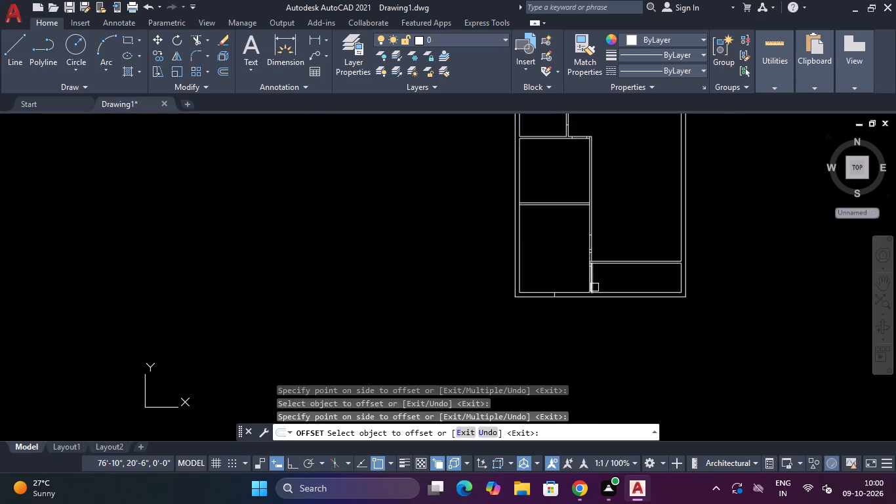
{"action": "scroll", "coordinate": [586, 266], "scroll_direction": "up", "scroll_amount": 6}
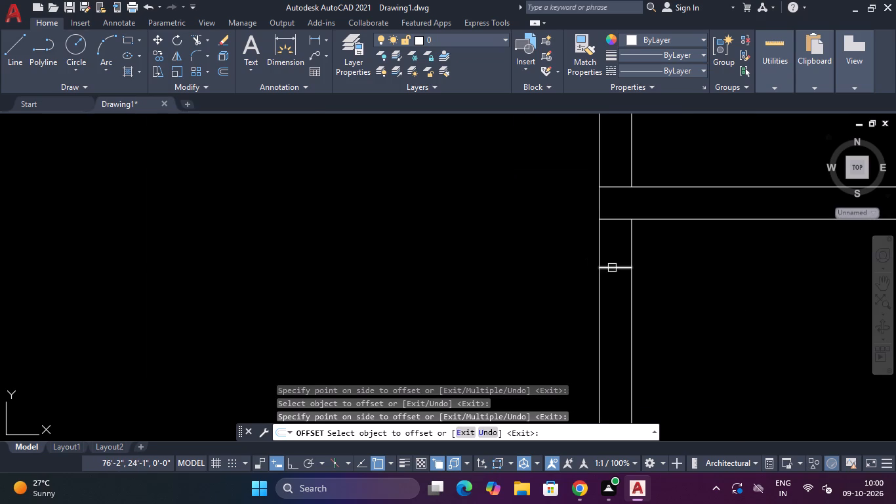
{"action": "left_click", "coordinate": [612, 268]}
{"action": "left_click", "coordinate": [612, 302]}
{"action": "scroll", "coordinate": [612, 302], "scroll_direction": "down", "scroll_amount": 6}
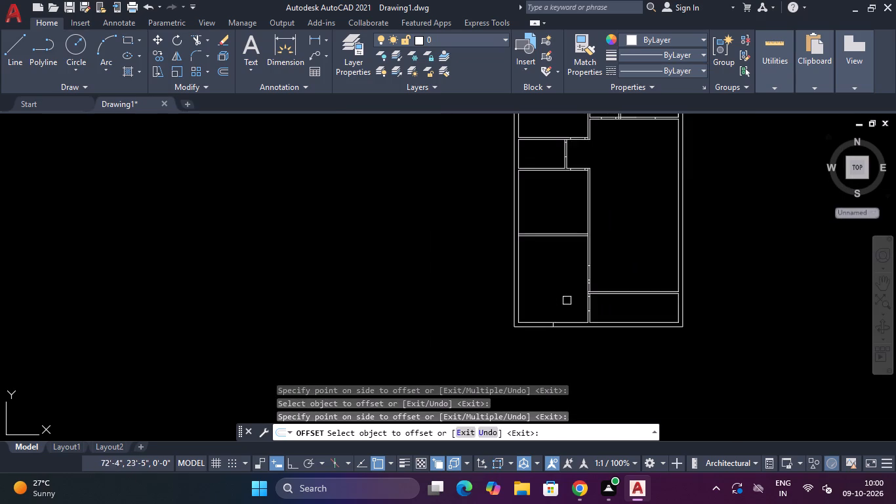
{"action": "scroll", "coordinate": [560, 304], "scroll_direction": "up", "scroll_amount": 2}
{"action": "scroll", "coordinate": [560, 304], "scroll_direction": "down", "scroll_amount": 2}
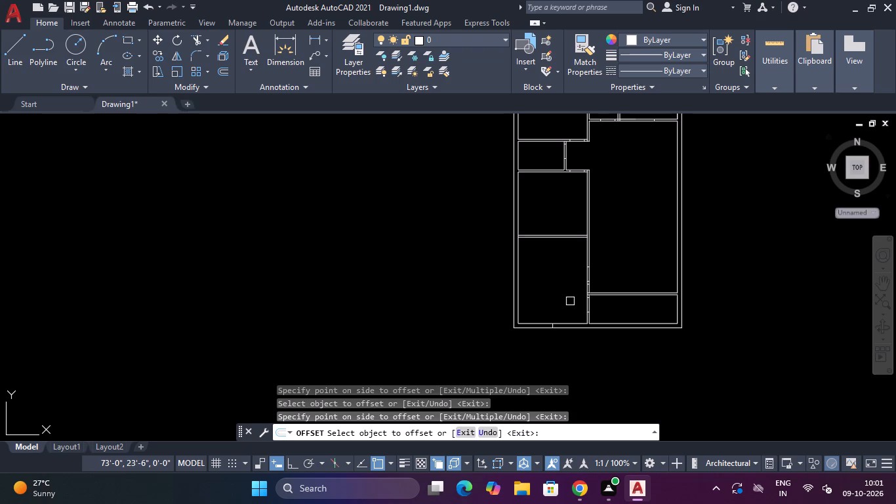
{"action": "key", "text": "Escape"}
{"action": "key", "text": "Escape"}
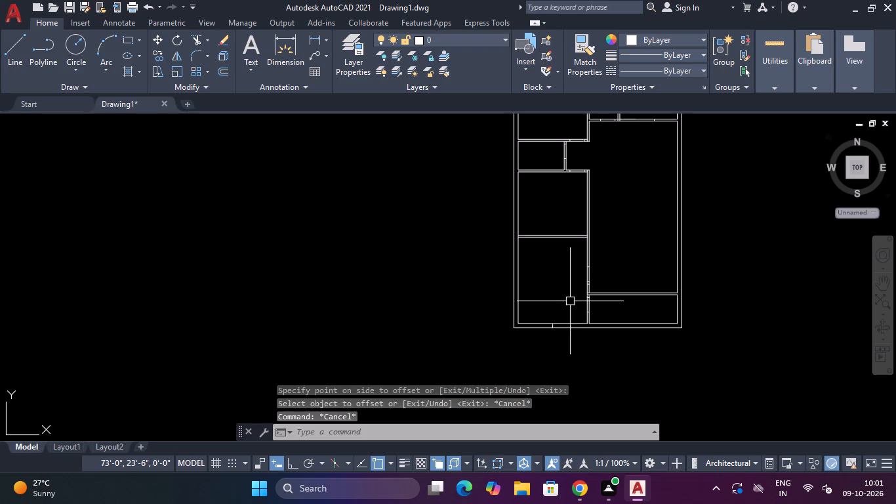
Offset the short line at the middle of the southwest room's south wall 4' to the east and 4' to the west.
{"action": "scroll", "coordinate": [561, 323], "scroll_direction": "up", "scroll_amount": 3}
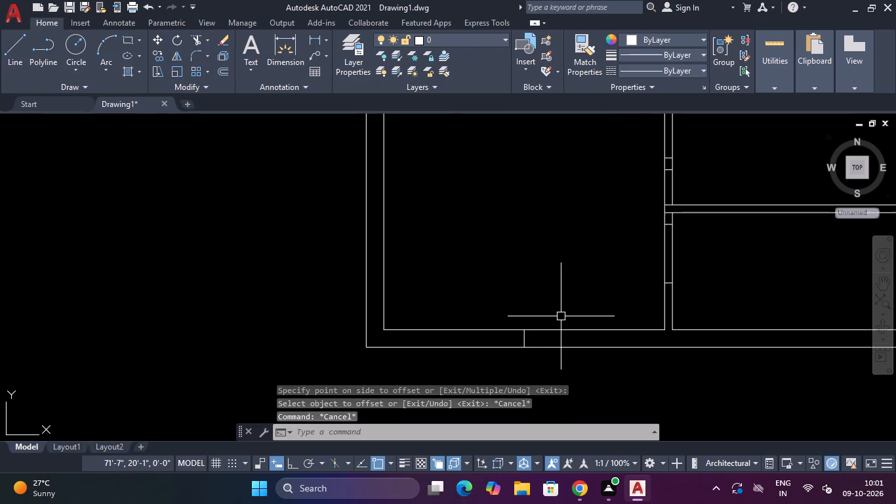
{"action": "key", "text": "Escape"}
{"action": "key", "text": "Escape"}
{"action": "type", "text": "O"}
{"action": "key", "text": "space"}
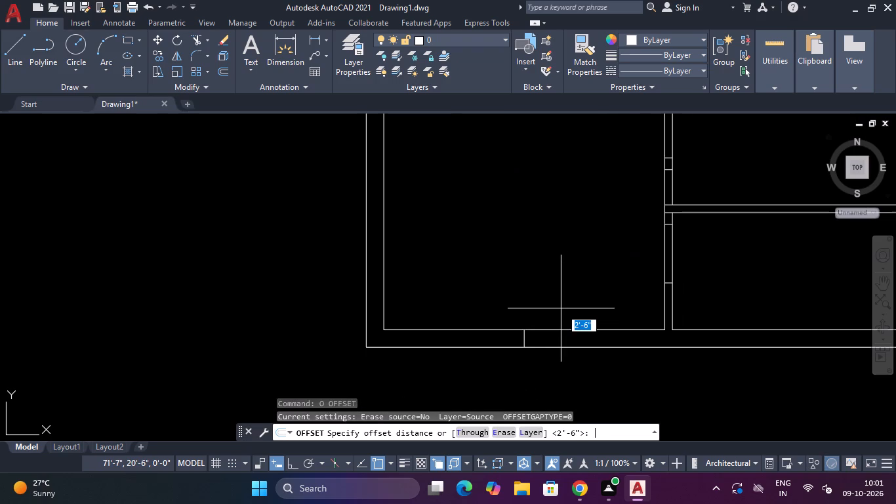
{"action": "key", "text": "4"}
{"action": "key", "text": "apostrophe"}
{"action": "key", "text": "Return"}
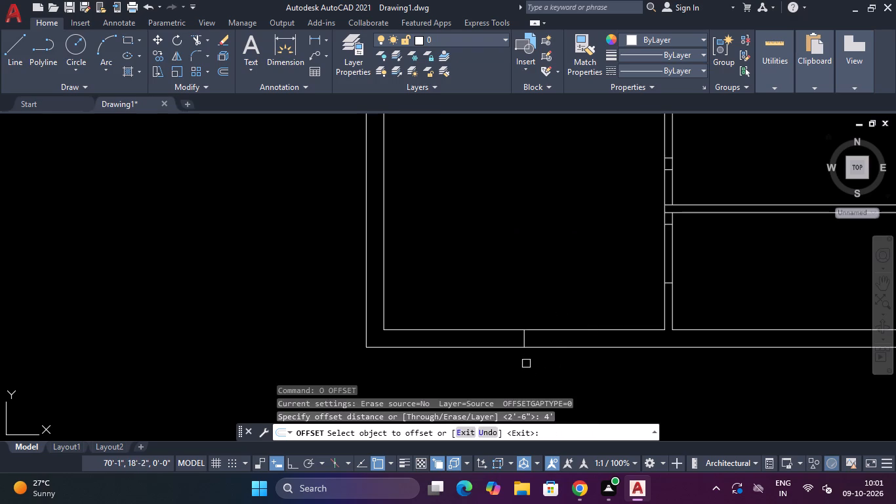
{"action": "left_click", "coordinate": [525, 339]}
{"action": "left_click", "coordinate": [577, 339]}
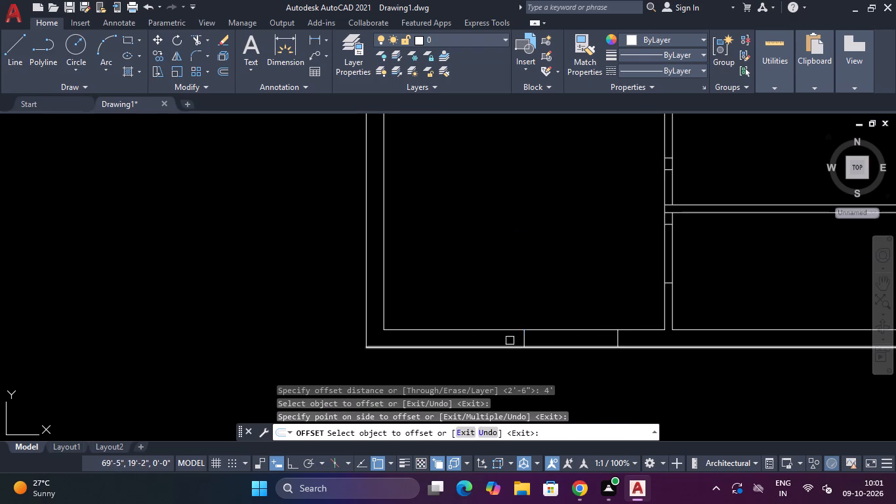
{"action": "left_click", "coordinate": [523, 339]}
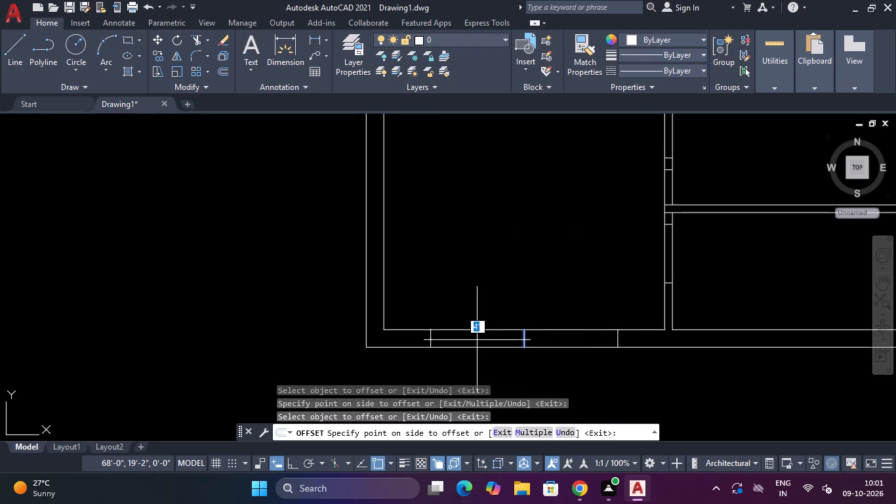
{"action": "left_click", "coordinate": [477, 340]}
{"action": "key", "text": "Escape"}
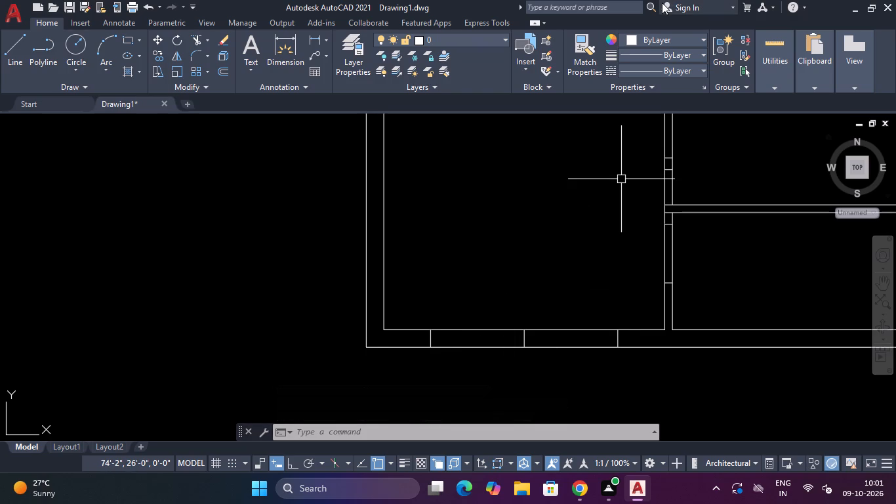
Draw a short line across the southeast room's north partition at its midpoint.
{"action": "scroll", "coordinate": [780, 240], "scroll_direction": "down", "scroll_amount": 2}
{"action": "middle_click_drag", "start_coordinate": [777, 243], "coordinate": [727, 250]}
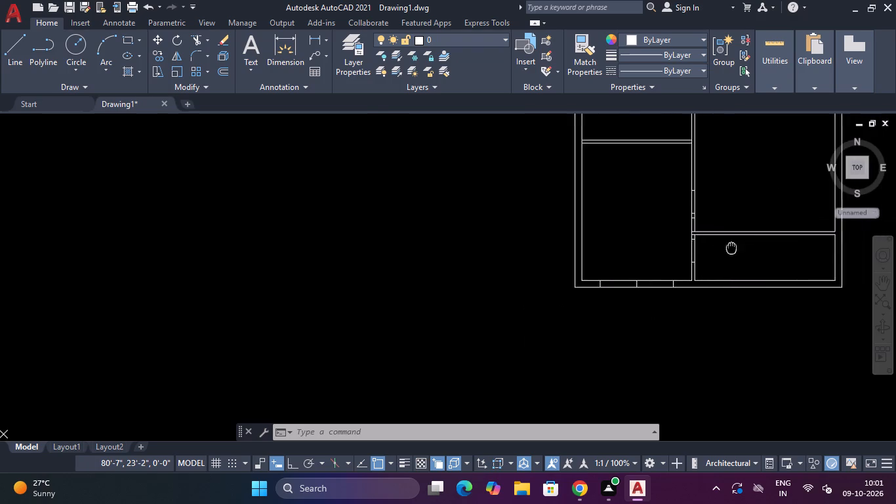
{"action": "middle_click_drag", "start_coordinate": [727, 250], "coordinate": [615, 289]}
{"action": "scroll", "coordinate": [637, 283], "scroll_direction": "up", "scroll_amount": 2}
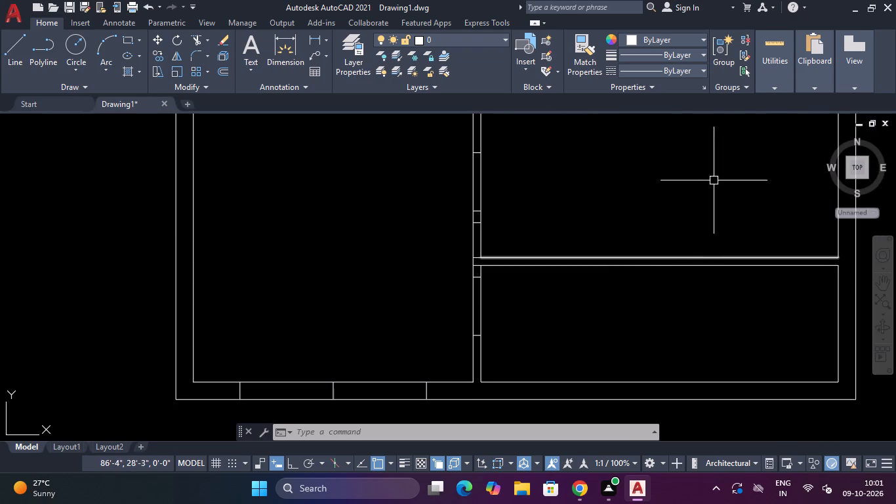
{"action": "key", "text": "Escape"}
{"action": "type", "text": "L"}
{"action": "key", "text": "space"}
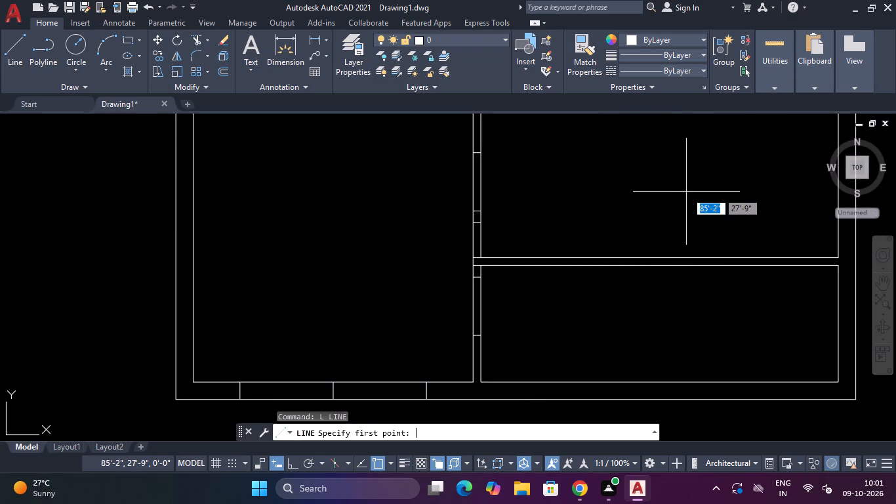
{"action": "left_click", "coordinate": [661, 263]}
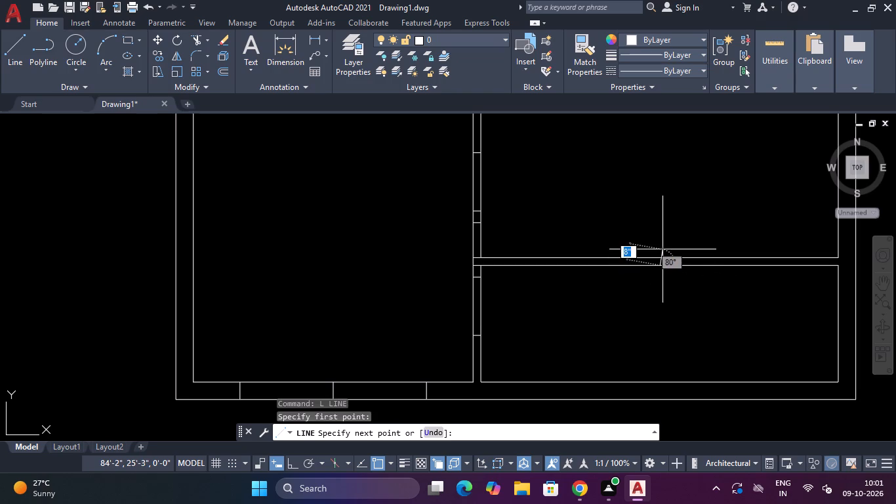
{"action": "left_click", "coordinate": [655, 257]}
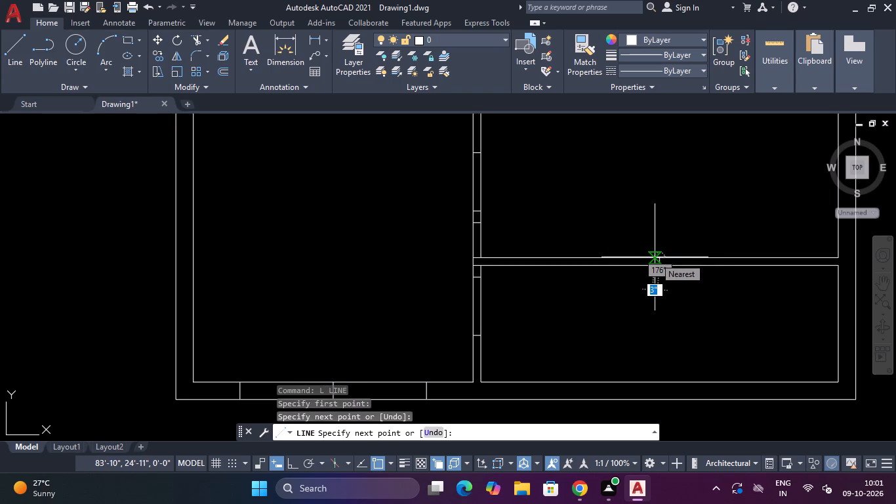
{"action": "key", "text": "Escape"}
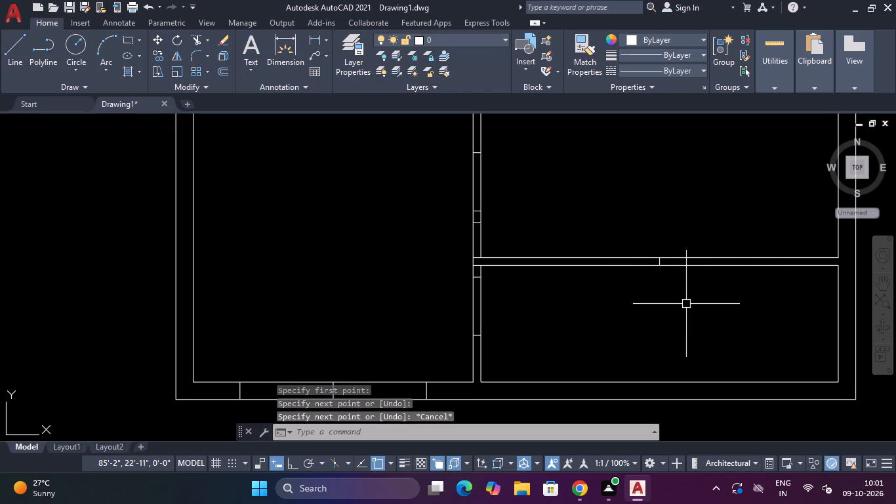
Offset the midpoint line in the southeast room's north partition 4' to the east and 4' to the west.
{"action": "type", "text": "O"}
{"action": "key", "text": "space"}
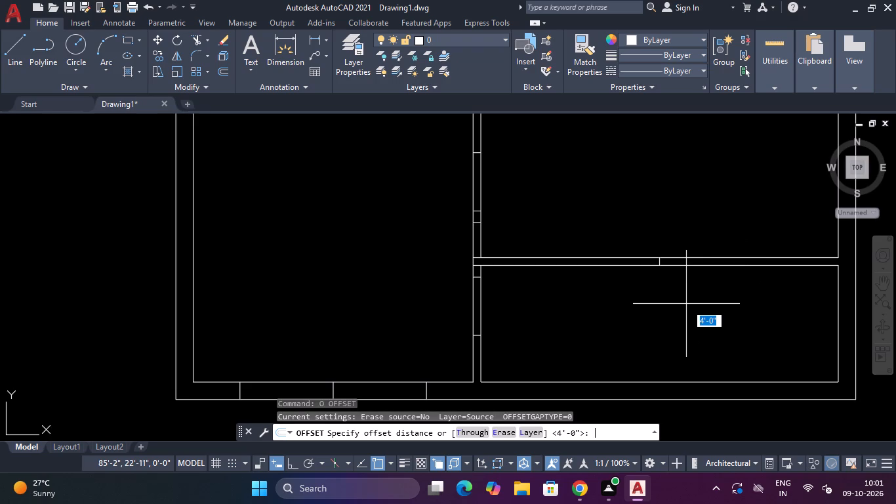
{"action": "key", "text": "3"}
{"action": "key", "text": "BackSpace"}
{"action": "key", "text": "4"}
{"action": "key", "text": "apostrophe"}
{"action": "key", "text": "Return"}
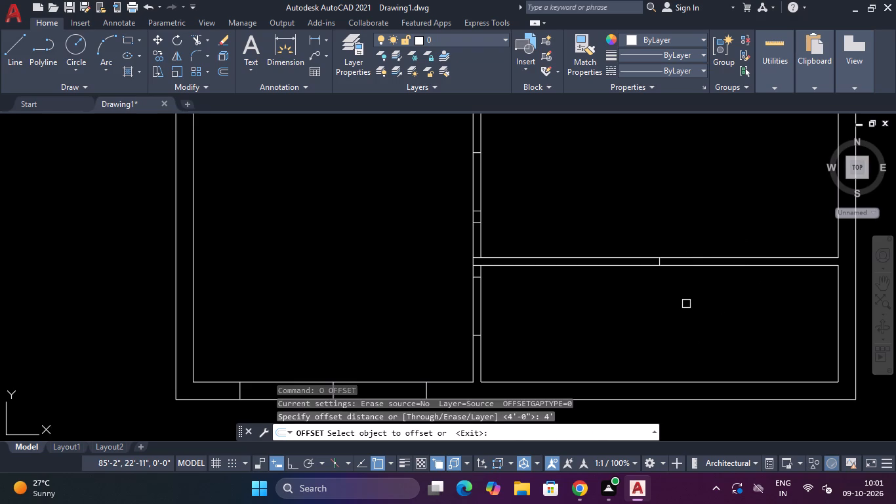
{"action": "scroll", "coordinate": [674, 263], "scroll_direction": "up", "scroll_amount": 2}
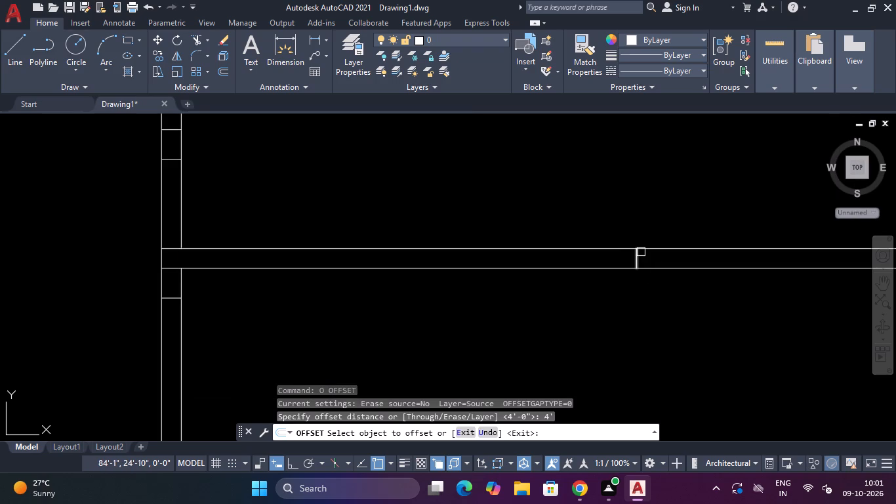
{"action": "left_click", "coordinate": [635, 255]}
{"action": "left_click", "coordinate": [668, 257]}
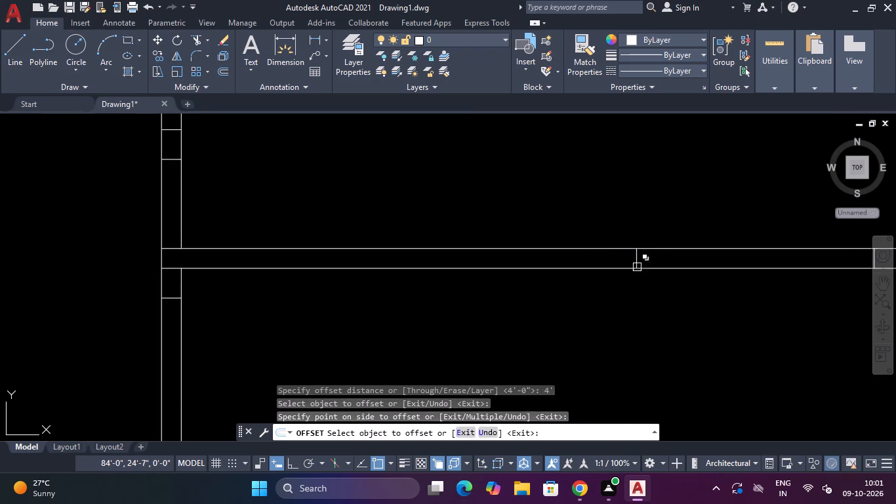
{"action": "left_click", "coordinate": [639, 258]}
{"action": "left_click", "coordinate": [596, 262]}
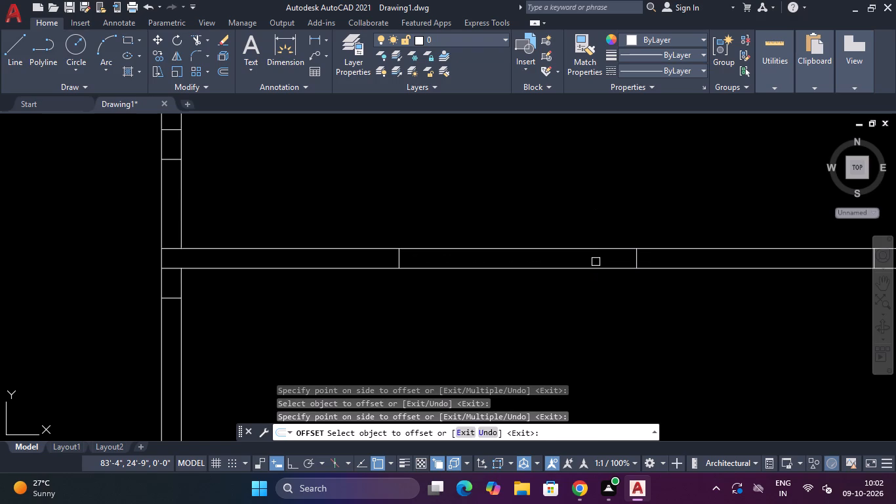
{"action": "key", "text": "Escape"}
Trim both partition lines between the two short lines in the southeast room's west partition to open a doorway.
{"action": "scroll", "coordinate": [596, 262], "scroll_direction": "down", "scroll_amount": 2}
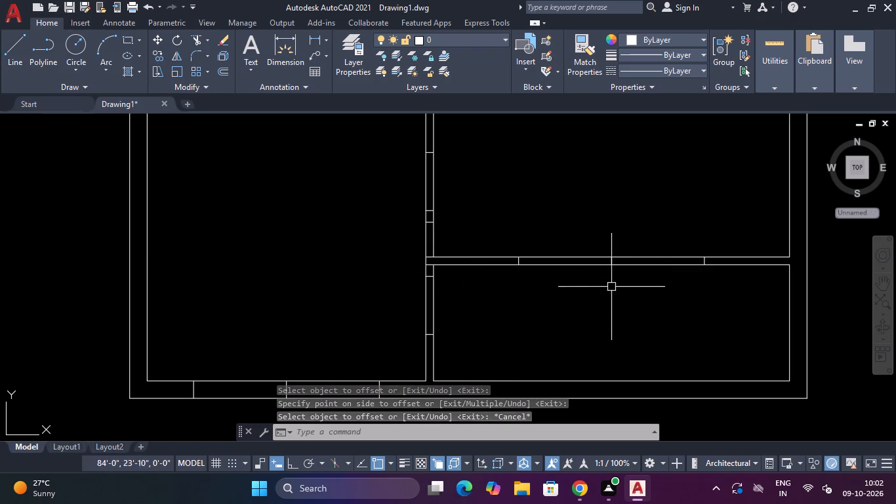
{"action": "scroll", "coordinate": [620, 295], "scroll_direction": "down", "scroll_amount": 2}
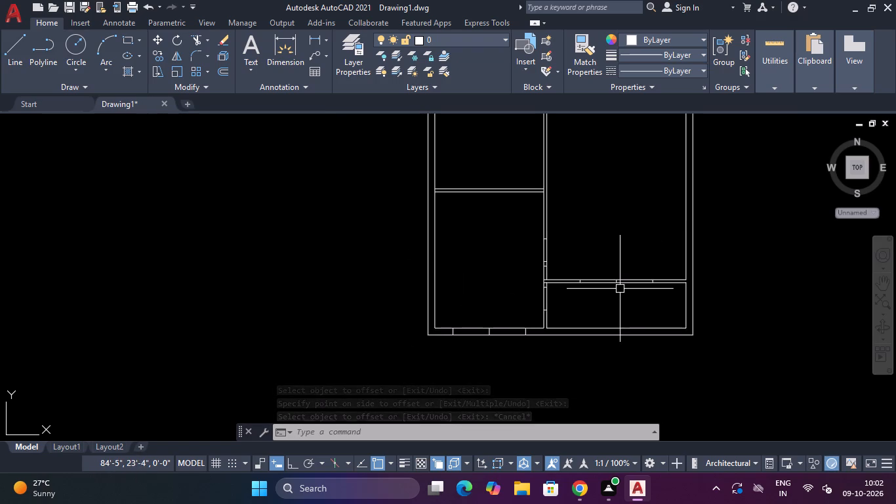
{"action": "scroll", "coordinate": [556, 109], "scroll_direction": "up", "scroll_amount": 2}
{"action": "scroll", "coordinate": [546, 128], "scroll_direction": "down", "scroll_amount": 4}
{"action": "scroll", "coordinate": [553, 117], "scroll_direction": "up", "scroll_amount": 2}
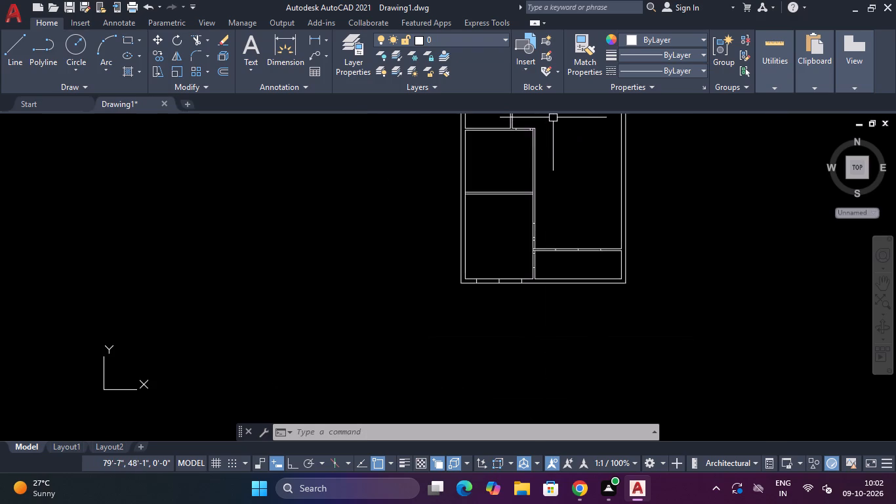
{"action": "scroll", "coordinate": [552, 119], "scroll_direction": "down", "scroll_amount": 2}
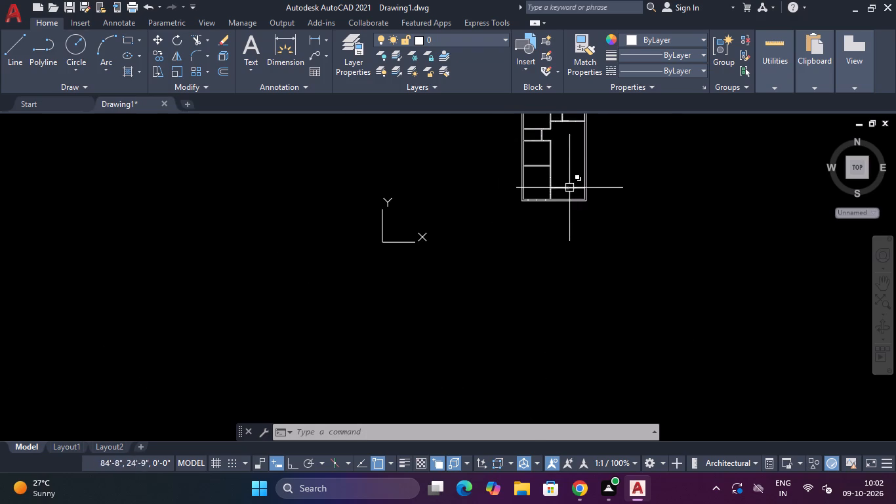
{"action": "scroll", "coordinate": [566, 194], "scroll_direction": "up", "scroll_amount": 4}
{"action": "key", "text": "Escape"}
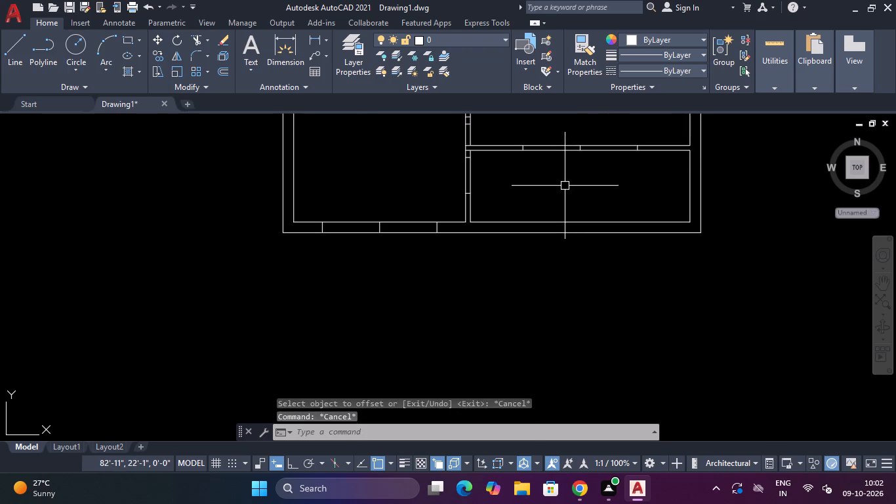
{"action": "key", "text": "Escape"}
{"action": "type", "text": "TR"}
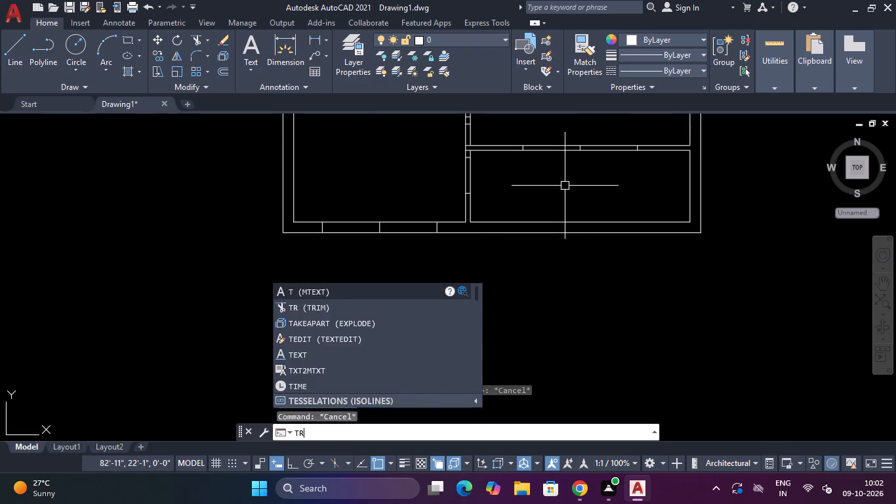
{"action": "key", "text": "space"}
{"action": "left_click", "coordinate": [480, 174]}
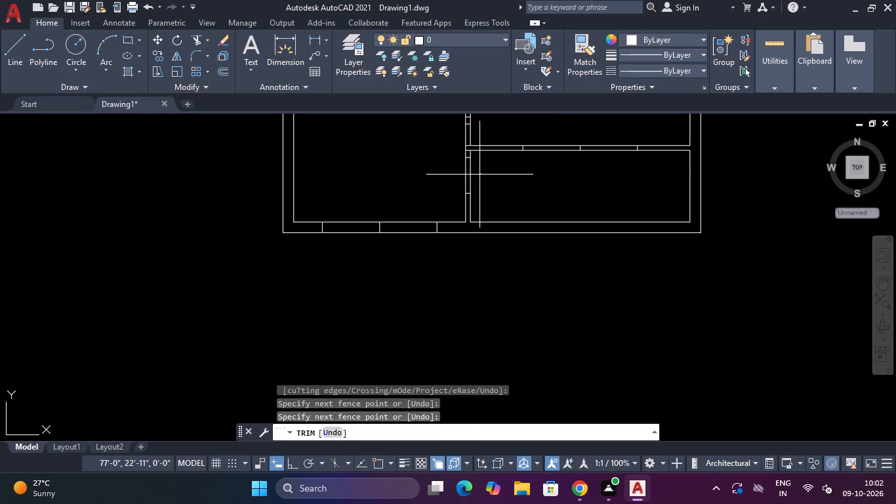
{"action": "left_click", "coordinate": [469, 175]}
{"action": "left_click", "coordinate": [478, 172]}
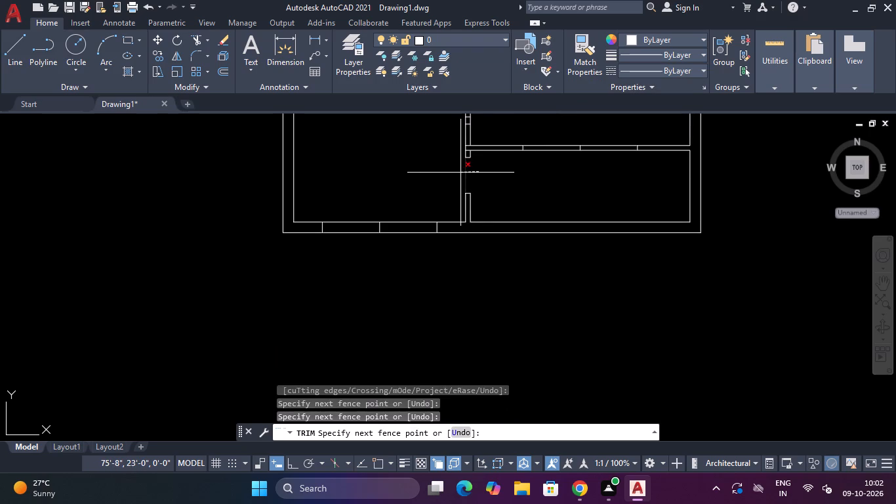
{"action": "left_click", "coordinate": [460, 173]}
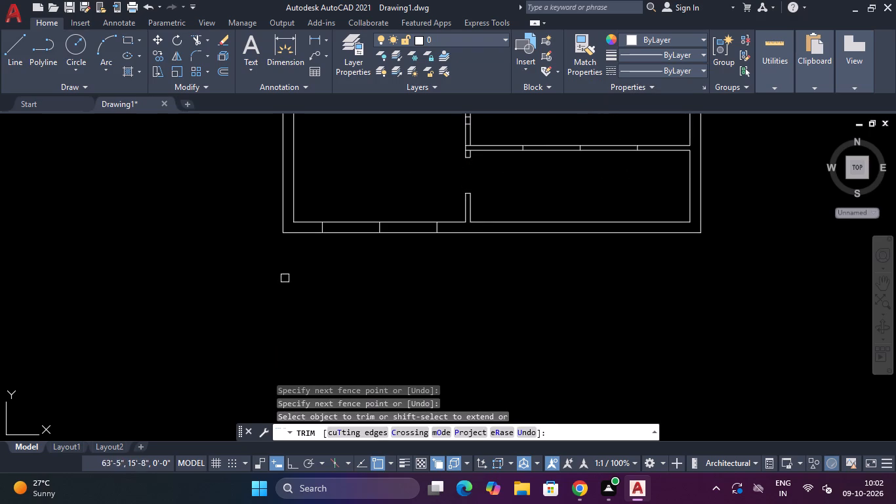
Trim both lines of the southwest room's south wall between its west and middle short lines.
{"action": "left_click", "coordinate": [367, 199]}
{"action": "left_click", "coordinate": [356, 249]}
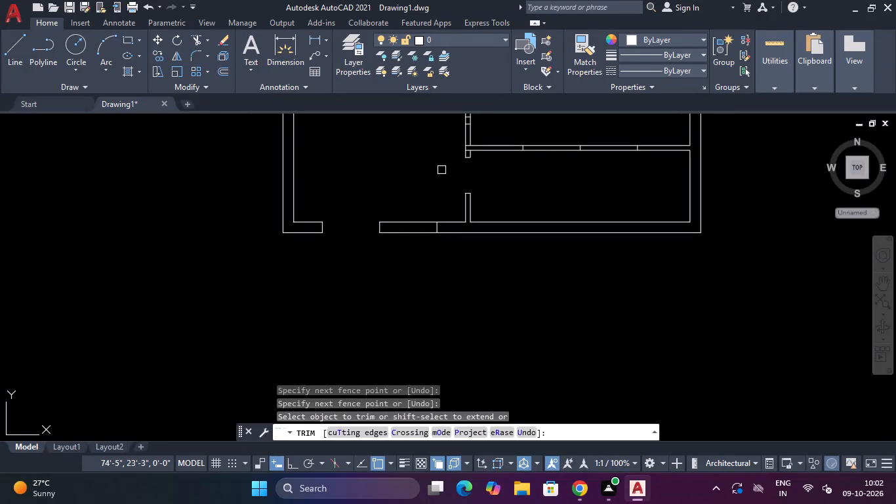
Trim both lines of the southwest room's south wall between its middle and east short lines, and remove the middle line.
{"action": "left_click", "coordinate": [399, 193]}
{"action": "left_click", "coordinate": [391, 240]}
{"action": "left_click", "coordinate": [392, 228]}
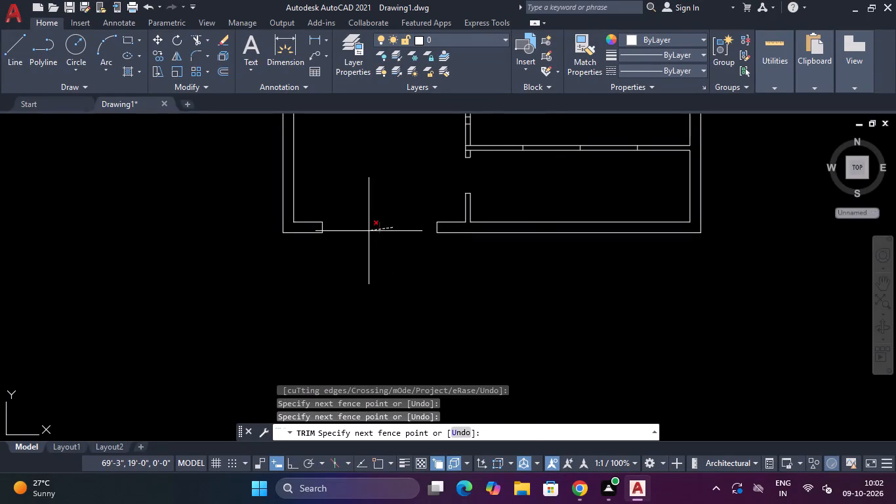
{"action": "left_click", "coordinate": [369, 231]}
Trim both lines of the southeast room's north partition on either side of its midpoint line, out to the outer short lines.
{"action": "scroll", "coordinate": [419, 196], "scroll_direction": "down", "scroll_amount": 2}
{"action": "scroll", "coordinate": [477, 177], "scroll_direction": "up", "scroll_amount": 3}
{"action": "left_click_drag", "start_coordinate": [474, 151], "coordinate": [474, 156]}
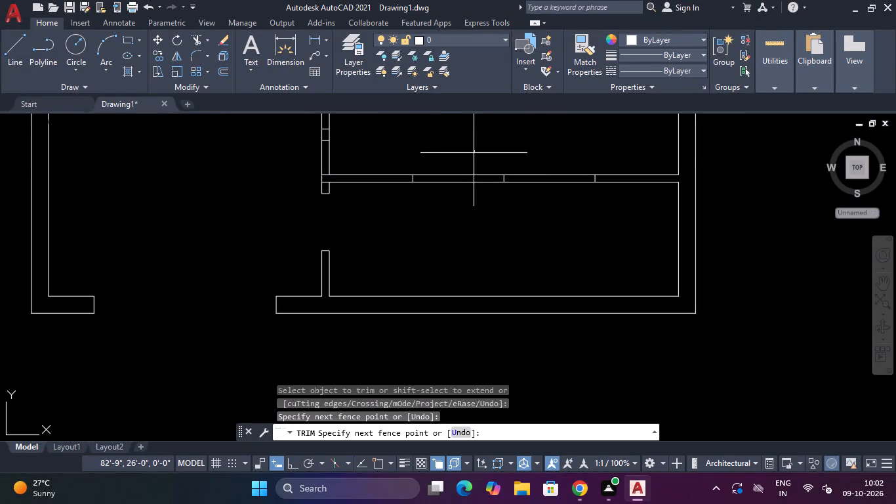
{"action": "left_click_drag", "start_coordinate": [474, 156], "coordinate": [472, 161]}
{"action": "left_click", "coordinate": [466, 205]}
{"action": "left_click", "coordinate": [539, 148]}
{"action": "left_click", "coordinate": [530, 199]}
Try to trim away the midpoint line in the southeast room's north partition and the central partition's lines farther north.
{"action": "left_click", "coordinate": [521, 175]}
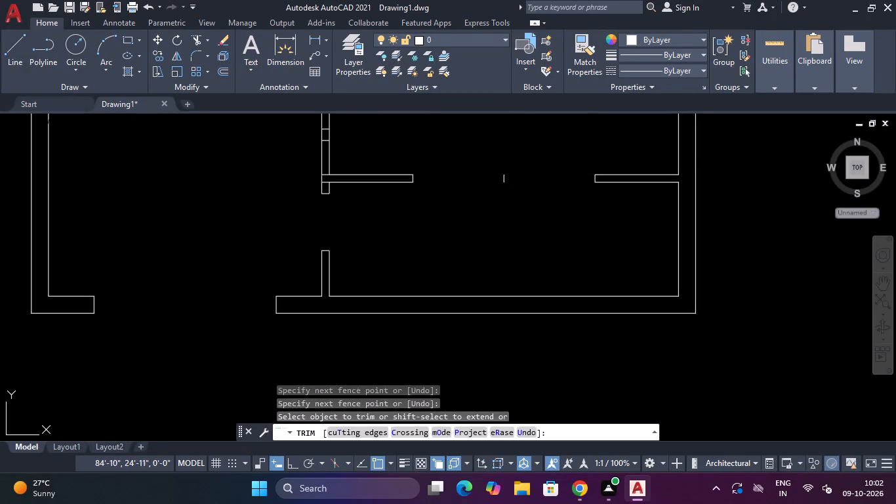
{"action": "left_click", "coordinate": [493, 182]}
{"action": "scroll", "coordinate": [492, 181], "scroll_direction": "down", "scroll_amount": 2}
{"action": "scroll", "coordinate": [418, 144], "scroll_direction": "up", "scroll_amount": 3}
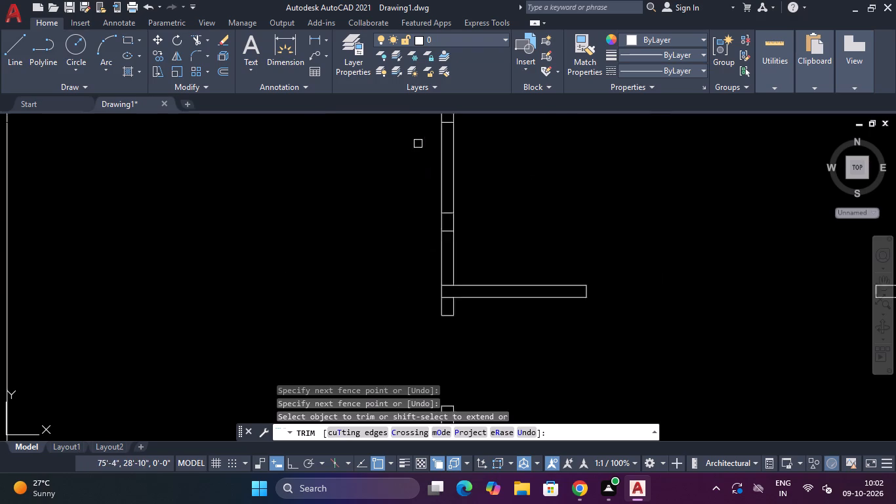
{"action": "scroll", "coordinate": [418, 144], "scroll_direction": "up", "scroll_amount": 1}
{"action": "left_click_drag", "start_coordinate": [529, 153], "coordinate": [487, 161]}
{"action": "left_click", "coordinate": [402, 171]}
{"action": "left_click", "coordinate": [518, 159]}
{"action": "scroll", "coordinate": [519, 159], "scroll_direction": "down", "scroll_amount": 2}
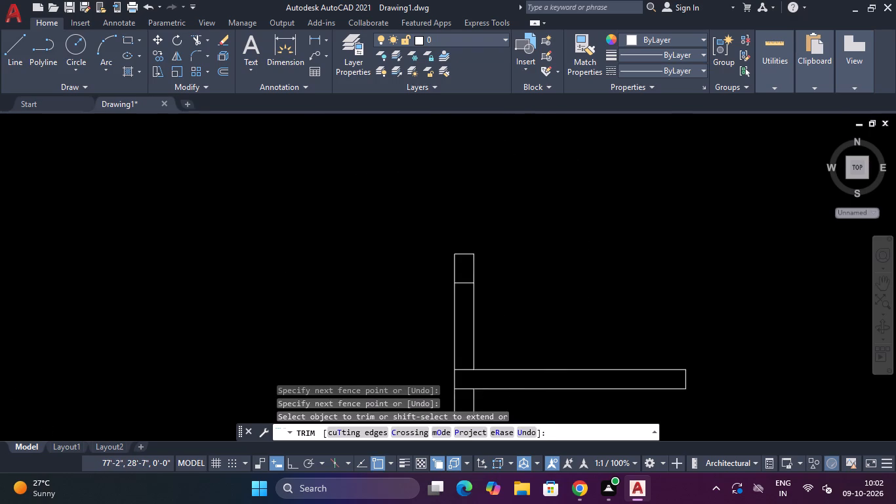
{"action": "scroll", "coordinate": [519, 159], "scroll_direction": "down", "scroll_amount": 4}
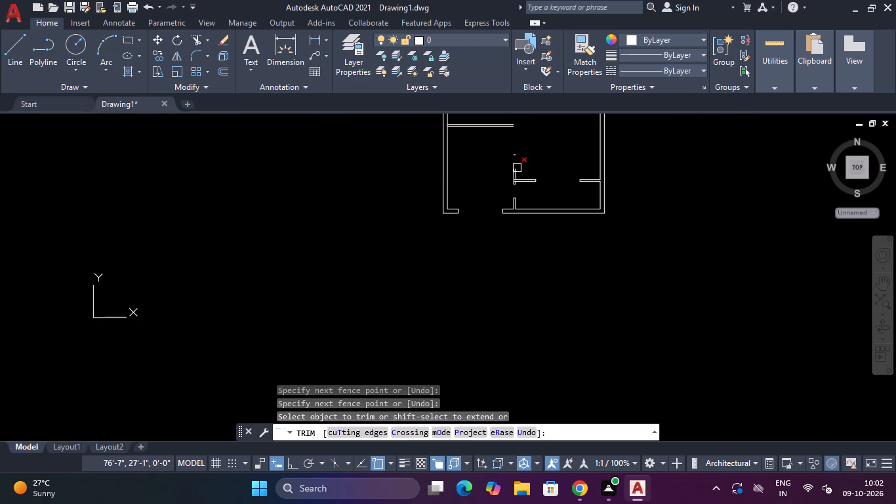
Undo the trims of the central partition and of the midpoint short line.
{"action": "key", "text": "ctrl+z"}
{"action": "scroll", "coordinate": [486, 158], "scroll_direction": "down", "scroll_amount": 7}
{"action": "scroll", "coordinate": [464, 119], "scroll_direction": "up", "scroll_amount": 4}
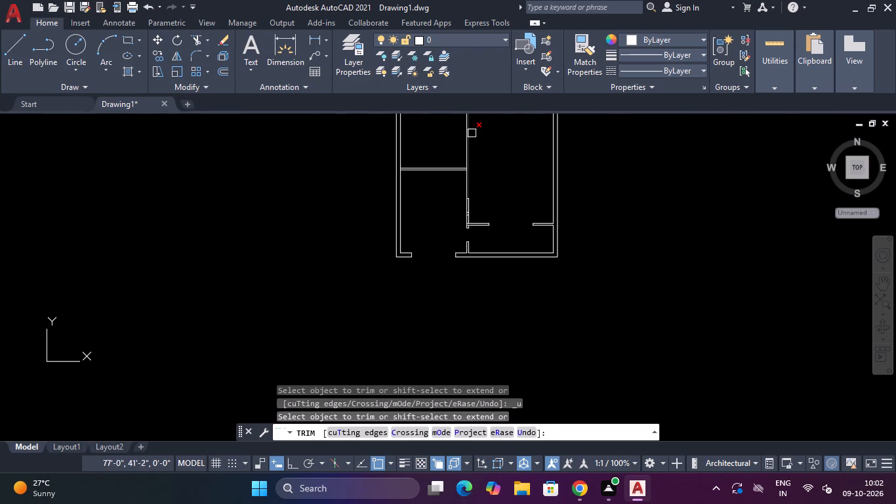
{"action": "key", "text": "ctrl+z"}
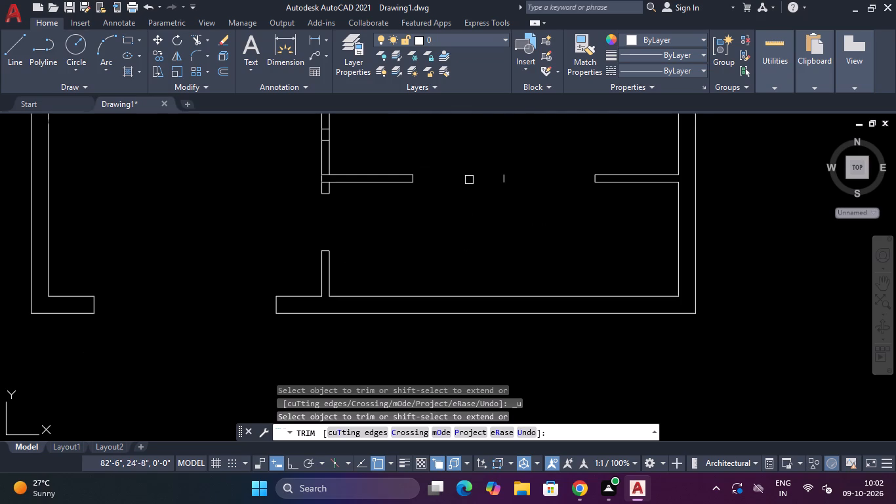
Trim the doorway between the southwest room and the central hall, and remove the leftover short line just south of it.
{"action": "scroll", "coordinate": [469, 179], "scroll_direction": "down", "scroll_amount": 4, "text": "ctrl"}
{"action": "scroll", "coordinate": [462, 153], "scroll_direction": "down", "scroll_amount": 3}
{"action": "scroll", "coordinate": [448, 116], "scroll_direction": "up", "scroll_amount": 3}
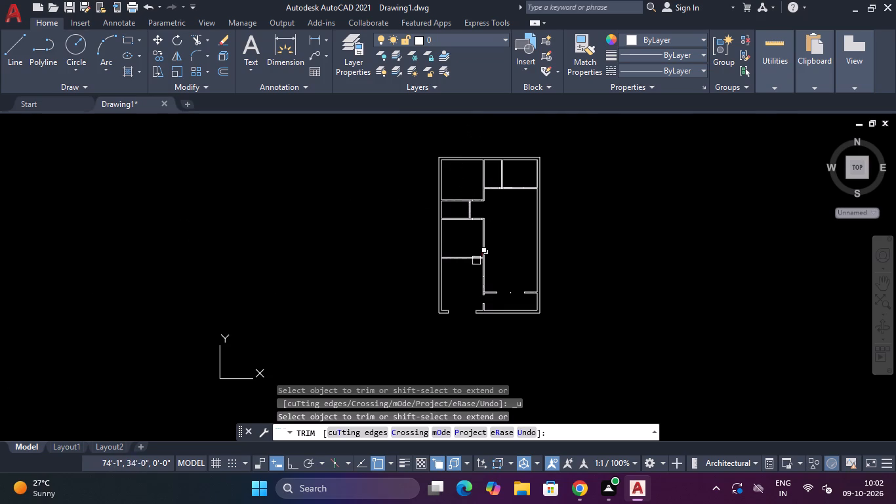
{"action": "scroll", "coordinate": [491, 278], "scroll_direction": "up", "scroll_amount": 3}
{"action": "left_click", "coordinate": [481, 288]}
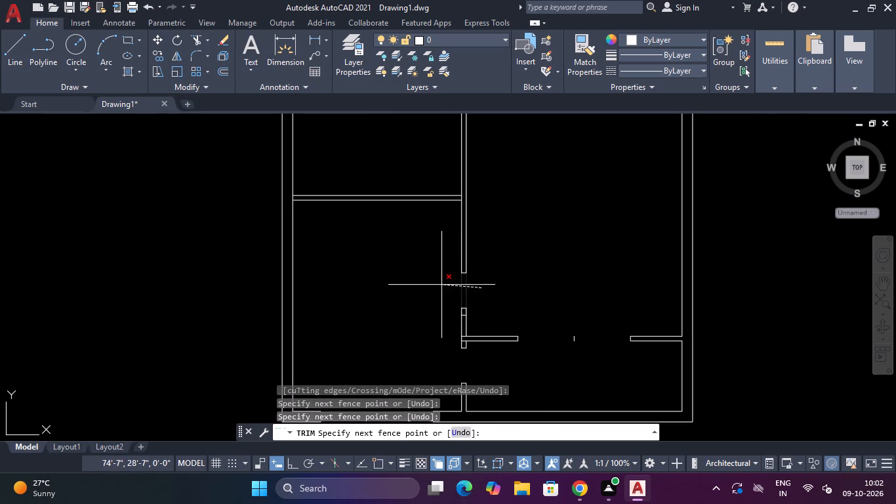
{"action": "left_click", "coordinate": [434, 283]}
{"action": "scroll", "coordinate": [457, 318], "scroll_direction": "up", "scroll_amount": 4}
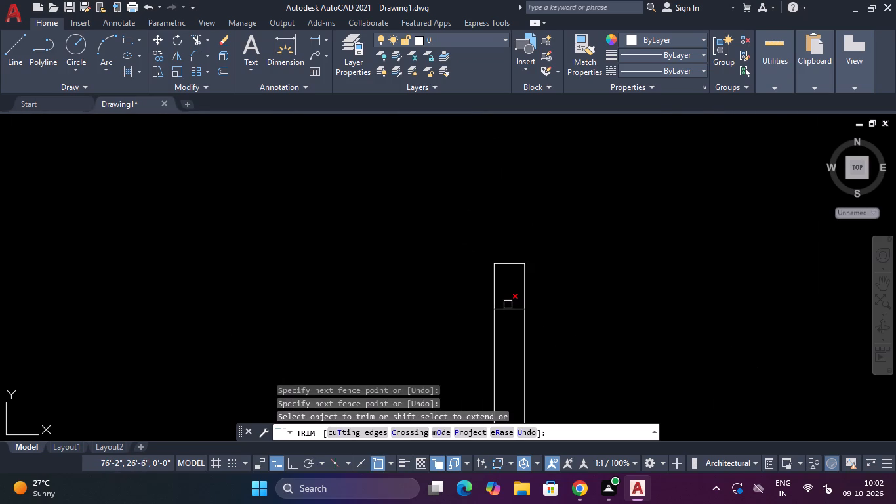
{"action": "left_click", "coordinate": [508, 308]}
Trim the overlapping lines where the southeast room's north partition meets the central partition to leave a clean T-junction.
{"action": "scroll", "coordinate": [509, 302], "scroll_direction": "down", "scroll_amount": 5}
{"action": "scroll", "coordinate": [507, 324], "scroll_direction": "up", "scroll_amount": 2}
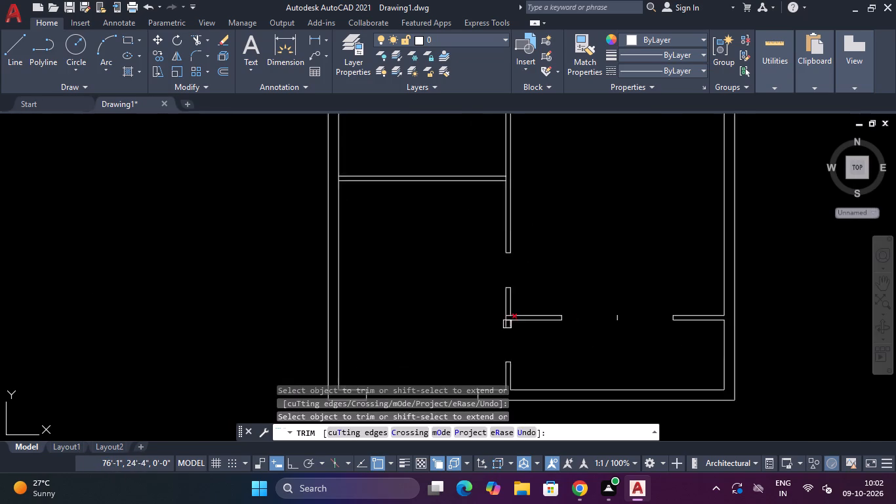
{"action": "scroll", "coordinate": [507, 324], "scroll_direction": "up", "scroll_amount": 2}
{"action": "left_click", "coordinate": [512, 282]}
{"action": "left_click", "coordinate": [514, 295]}
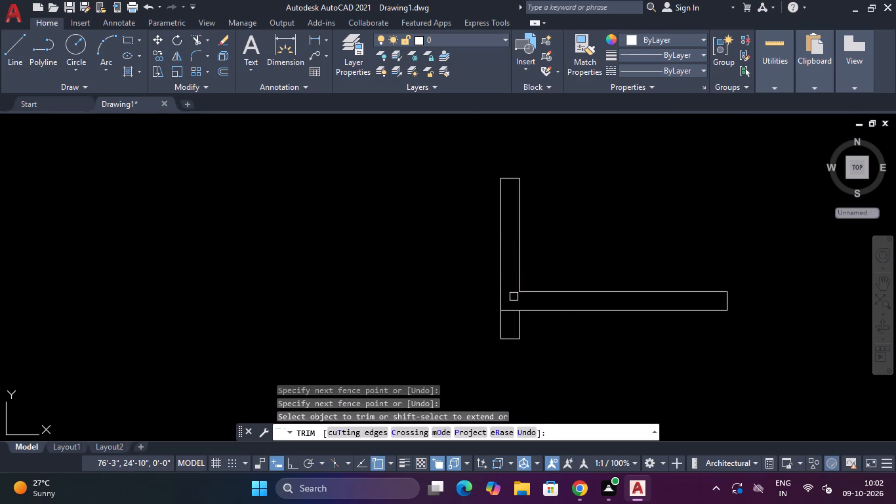
{"action": "left_click", "coordinate": [514, 297]}
{"action": "left_click", "coordinate": [511, 312]}
Trim the doorway in the middle west room's north partition and the leftover line at the corner east of the opening.
{"action": "scroll", "coordinate": [511, 313], "scroll_direction": "down", "scroll_amount": 4}
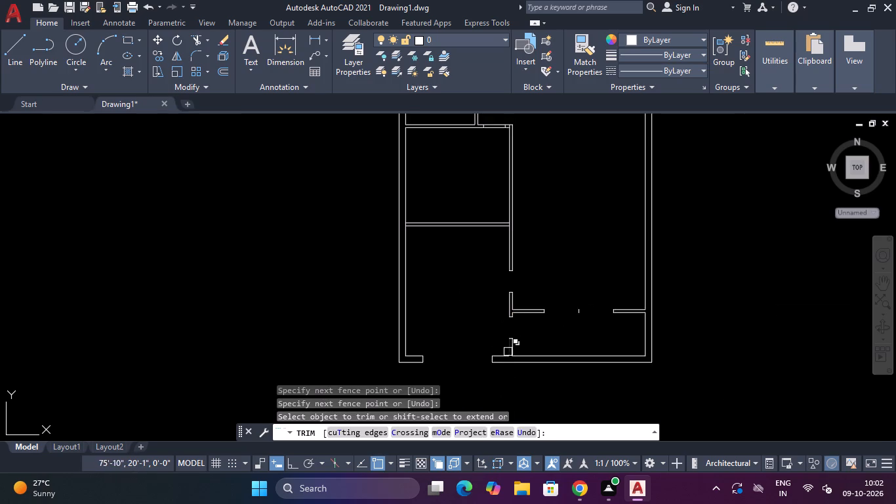
{"action": "scroll", "coordinate": [529, 166], "scroll_direction": "up", "scroll_amount": 2}
{"action": "scroll", "coordinate": [527, 152], "scroll_direction": "down", "scroll_amount": 5}
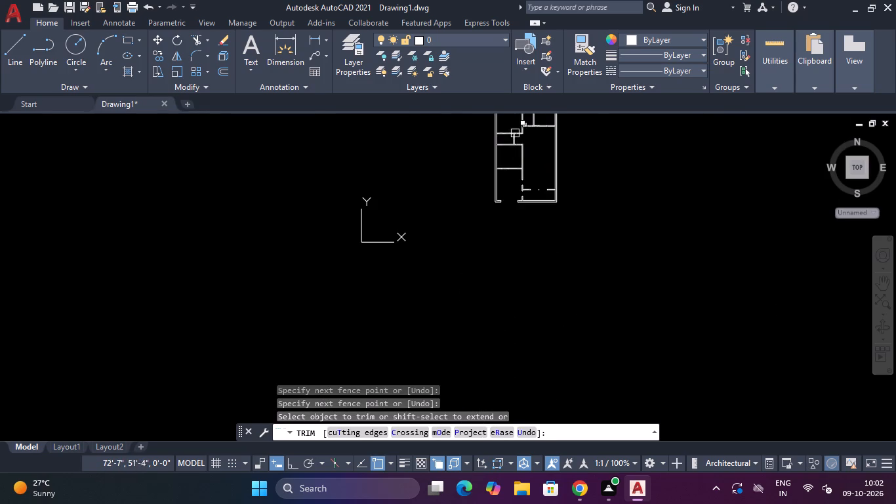
{"action": "scroll", "coordinate": [515, 133], "scroll_direction": "up", "scroll_amount": 4}
{"action": "left_click", "coordinate": [536, 189]}
{"action": "left_click", "coordinate": [537, 219]}
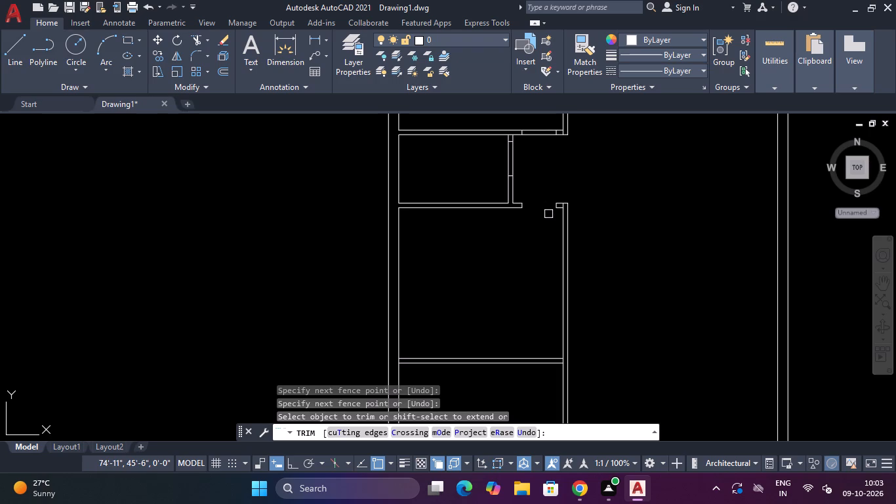
{"action": "scroll", "coordinate": [564, 202], "scroll_direction": "up", "scroll_amount": 4}
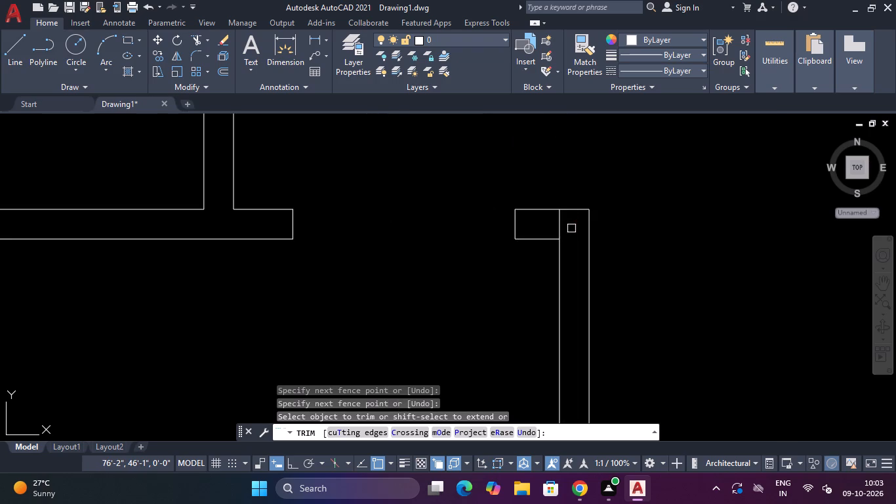
{"action": "left_click", "coordinate": [571, 228]}
{"action": "left_click", "coordinate": [552, 224]}
Trim both lines of the small west room's east partition between its short lines to open a doorway.
{"action": "scroll", "coordinate": [560, 217], "scroll_direction": "down", "scroll_amount": 3}
{"action": "scroll", "coordinate": [473, 155], "scroll_direction": "up", "scroll_amount": 2}
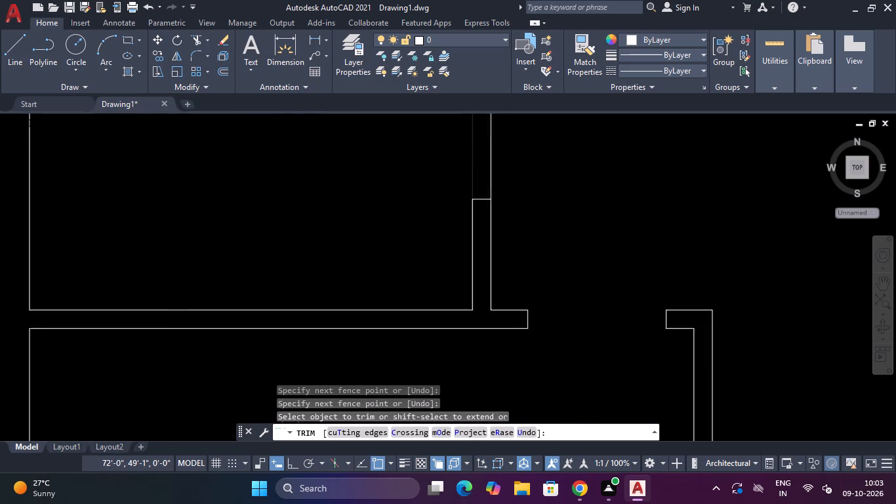
{"action": "scroll", "coordinate": [473, 155], "scroll_direction": "up", "scroll_amount": 2}
{"action": "scroll", "coordinate": [473, 155], "scroll_direction": "down", "scroll_amount": 5}
{"action": "left_click", "coordinate": [514, 136]}
{"action": "left_click", "coordinate": [466, 135]}
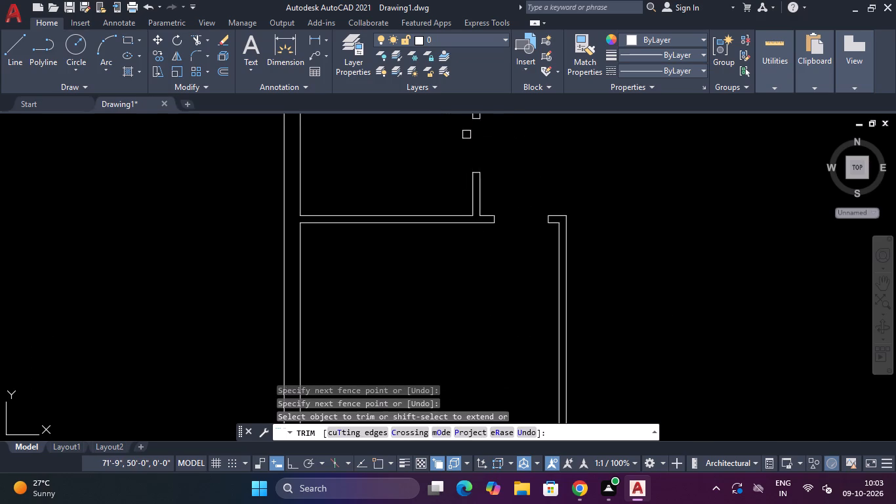
Trim the doorway in the northwest room's south partition and the leftover line at the corner east of the opening.
{"action": "scroll", "coordinate": [466, 134], "scroll_direction": "down", "scroll_amount": 6}
{"action": "scroll", "coordinate": [470, 115], "scroll_direction": "up", "scroll_amount": 4}
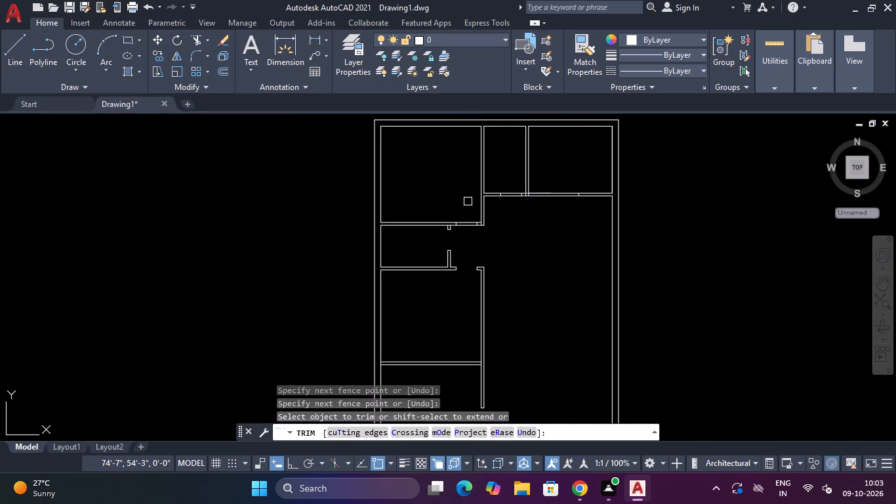
{"action": "scroll", "coordinate": [468, 231], "scroll_direction": "up", "scroll_amount": 3}
{"action": "left_click", "coordinate": [489, 163]}
{"action": "left_click", "coordinate": [474, 225]}
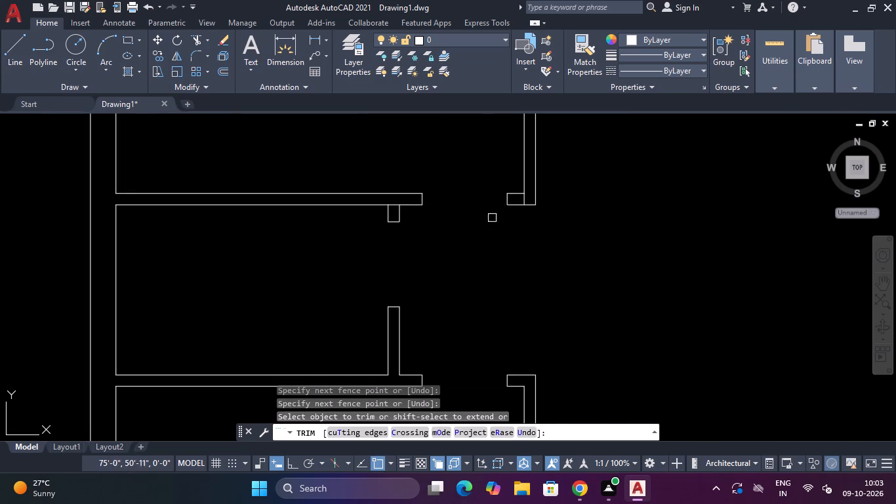
{"action": "scroll", "coordinate": [518, 195], "scroll_direction": "up", "scroll_amount": 3}
{"action": "left_click", "coordinate": [537, 213]}
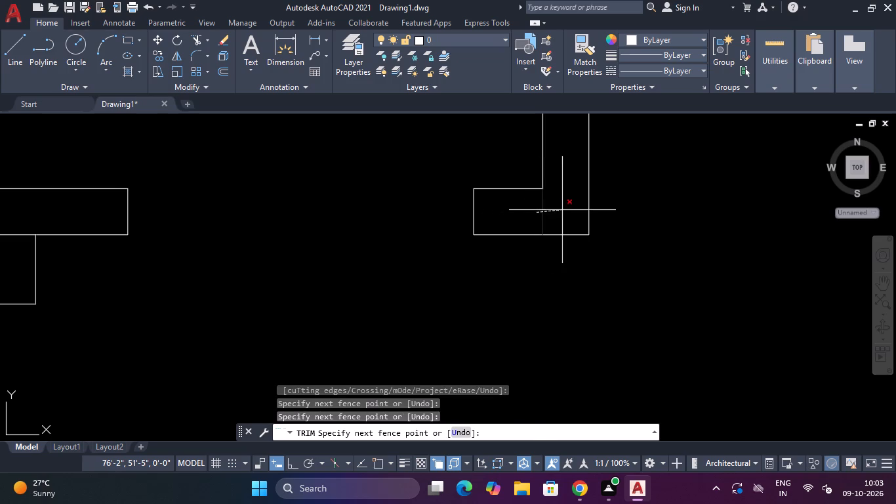
{"action": "left_click", "coordinate": [562, 210]}
Trim the doorway in the north middle room's south partition and the overlapping lines at the junction east of it.
{"action": "scroll", "coordinate": [557, 203], "scroll_direction": "down", "scroll_amount": 7}
{"action": "scroll", "coordinate": [580, 156], "scroll_direction": "up", "scroll_amount": 3}
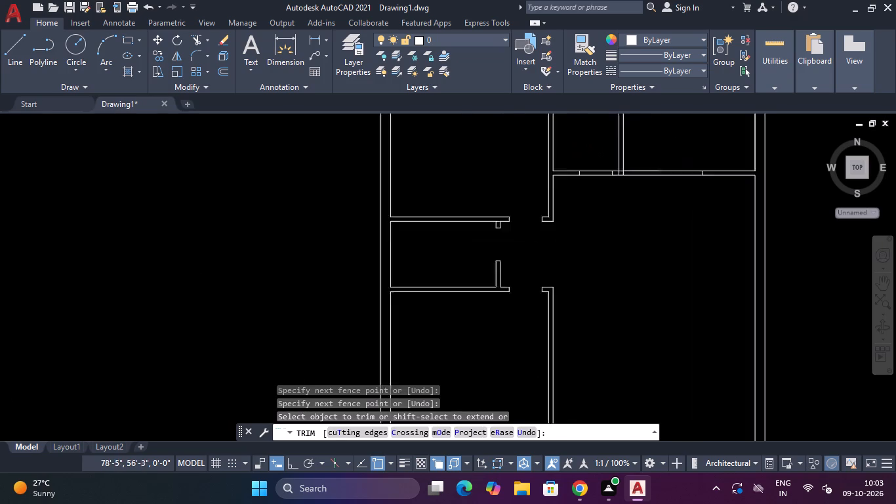
{"action": "scroll", "coordinate": [580, 156], "scroll_direction": "up", "scroll_amount": 1}
{"action": "left_click", "coordinate": [596, 162]}
{"action": "left_click", "coordinate": [609, 220]}
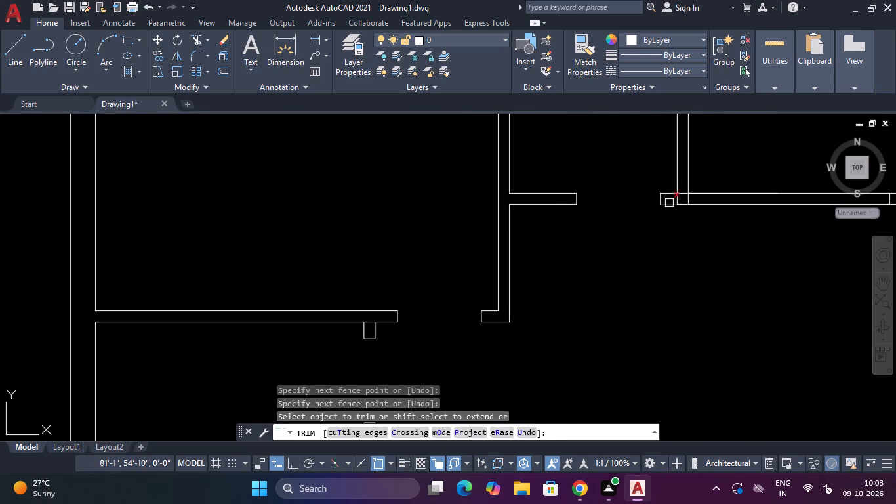
{"action": "scroll", "coordinate": [680, 199], "scroll_direction": "up", "scroll_amount": 3}
{"action": "left_click_drag", "start_coordinate": [695, 157], "coordinate": [693, 165]}
{"action": "double_click", "coordinate": [686, 184]}
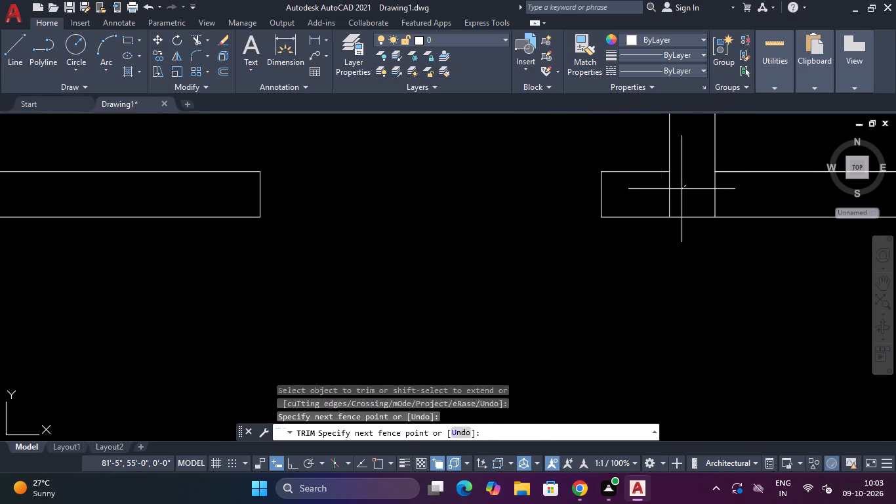
{"action": "left_click", "coordinate": [653, 199]}
Trim the northeast room's south partition between its west partition and the short line to the east, including the leftover overlapping segment.
{"action": "scroll", "coordinate": [682, 198], "scroll_direction": "down", "scroll_amount": 5}
{"action": "left_click", "coordinate": [786, 229]}
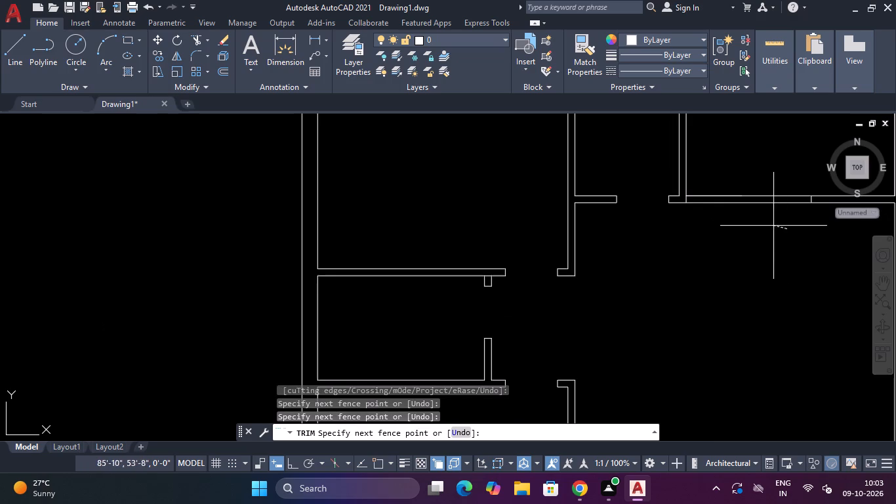
{"action": "left_click", "coordinate": [754, 162]}
{"action": "left_click", "coordinate": [727, 221]}
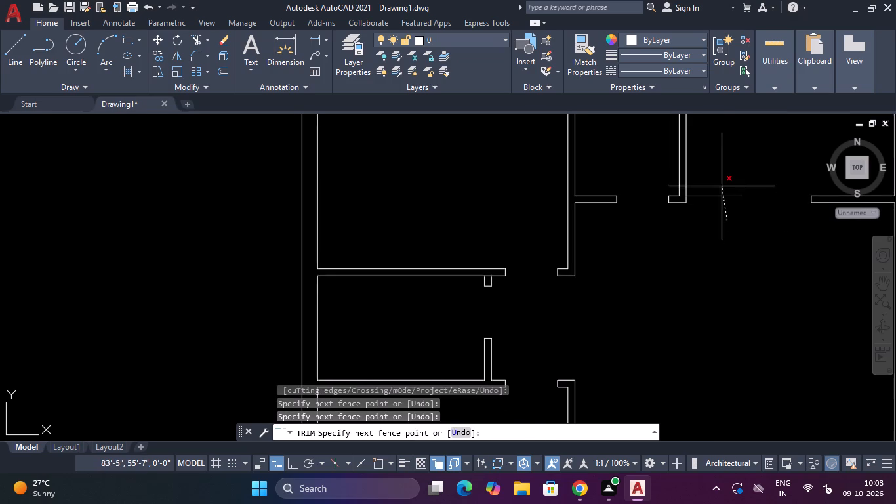
{"action": "left_click", "coordinate": [722, 186]}
Remove the isolated midpoint line from the opening in the southeast room's north partition.
{"action": "scroll", "coordinate": [740, 189], "scroll_direction": "down", "scroll_amount": 4}
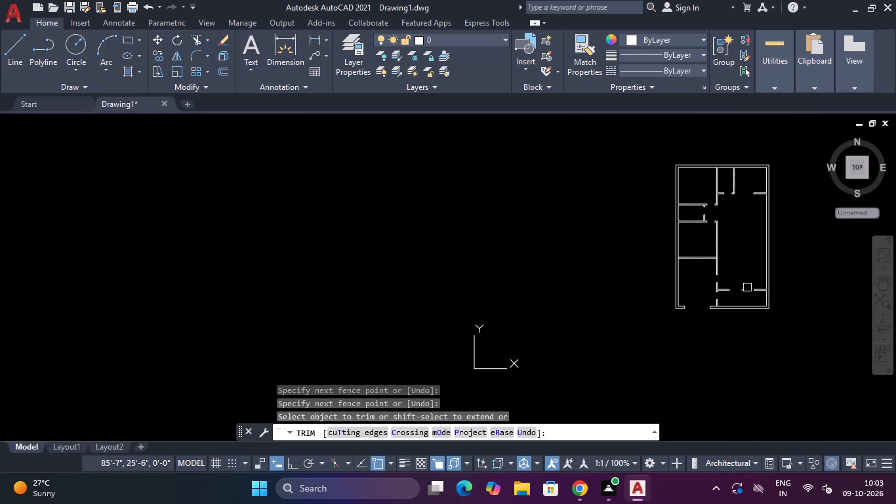
{"action": "scroll", "coordinate": [747, 287], "scroll_direction": "up", "scroll_amount": 3}
{"action": "left_click", "coordinate": [725, 304]}
Trim the line crossing the junction of the small west room's north and east partitions, and end the Trim command.
{"action": "scroll", "coordinate": [735, 288], "scroll_direction": "down", "scroll_amount": 4}
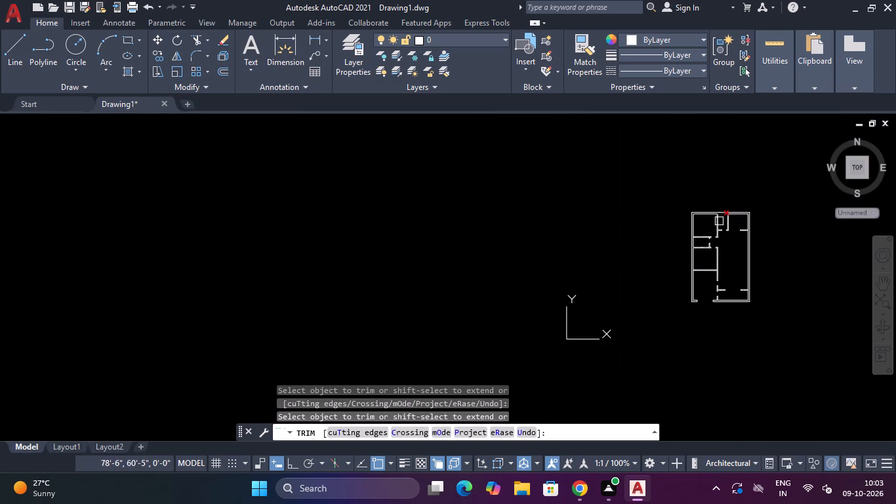
{"action": "scroll", "coordinate": [727, 230], "scroll_direction": "up", "scroll_amount": 2}
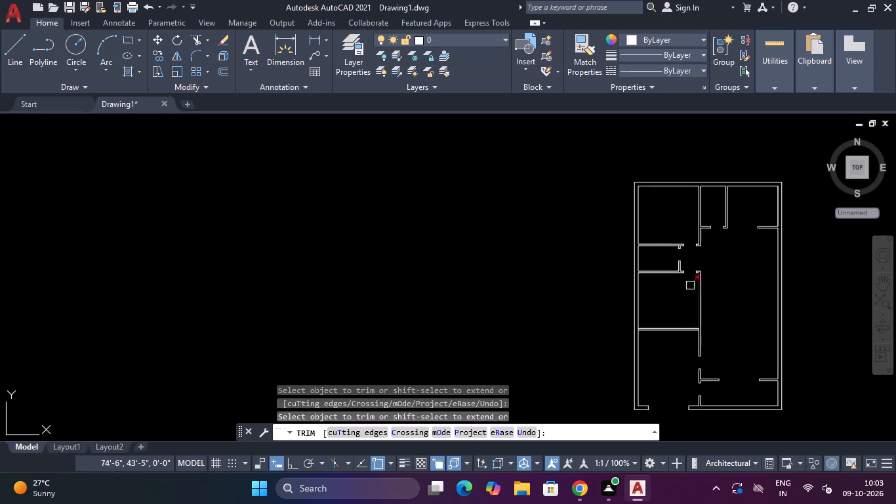
{"action": "key", "text": "Escape"}
{"action": "scroll", "coordinate": [684, 240], "scroll_direction": "up", "scroll_amount": 4}
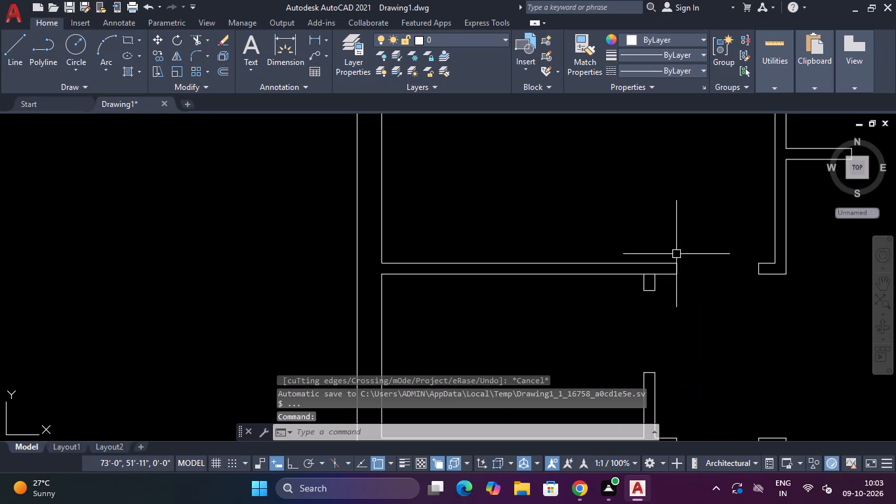
{"action": "key", "text": "space"}
{"action": "scroll", "coordinate": [650, 279], "scroll_direction": "up", "scroll_amount": 3}
{"action": "left_click", "coordinate": [651, 265]}
{"action": "scroll", "coordinate": [653, 261], "scroll_direction": "down", "scroll_amount": 4}
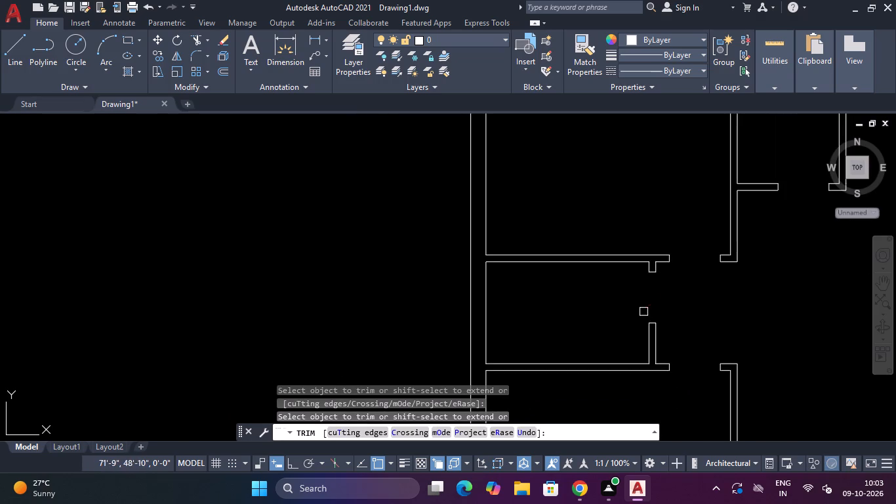
{"action": "scroll", "coordinate": [710, 293], "scroll_direction": "down", "scroll_amount": 4}
{"action": "scroll", "coordinate": [735, 280], "scroll_direction": "up", "scroll_amount": 1}
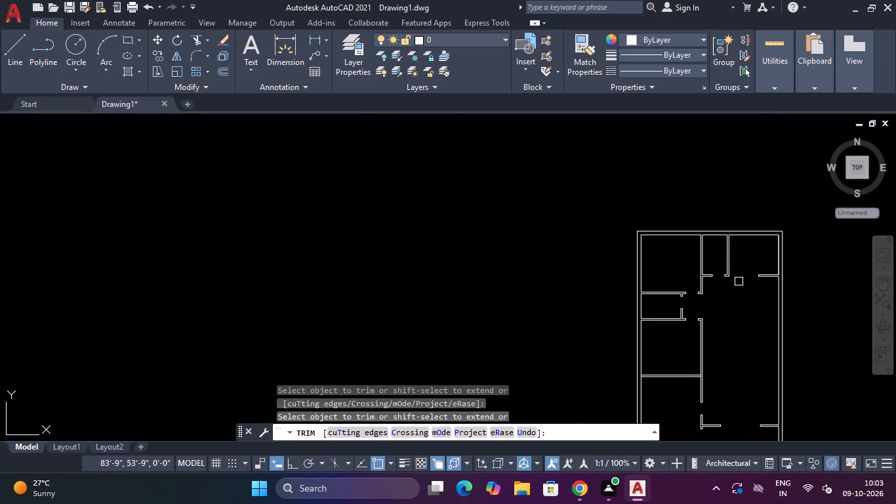
{"action": "scroll", "coordinate": [689, 295], "scroll_direction": "down", "scroll_amount": 3}
{"action": "scroll", "coordinate": [689, 296], "scroll_direction": "up", "scroll_amount": 2}
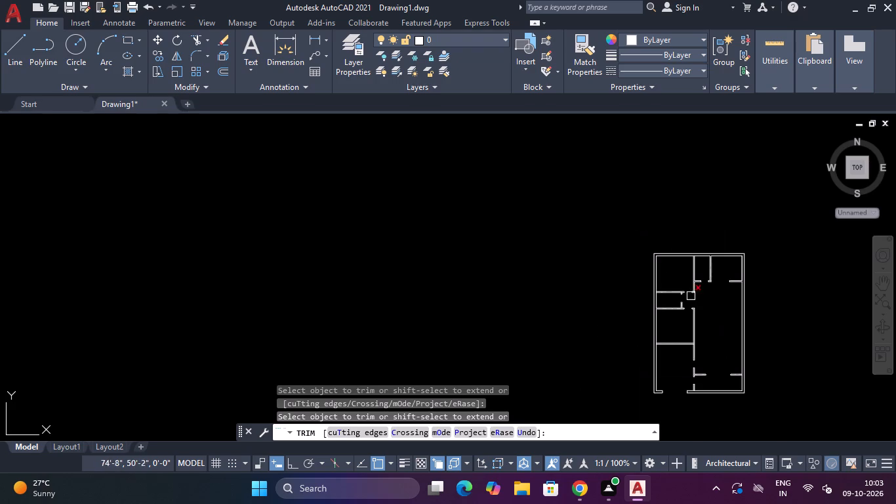
{"action": "key", "text": "Escape"}
{"action": "key", "text": "Escape"}
{"action": "key", "text": "Escape"}
{"action": "key", "text": "Escape"}
{"action": "key", "text": "Escape"}
{"action": "key", "text": "Escape"}
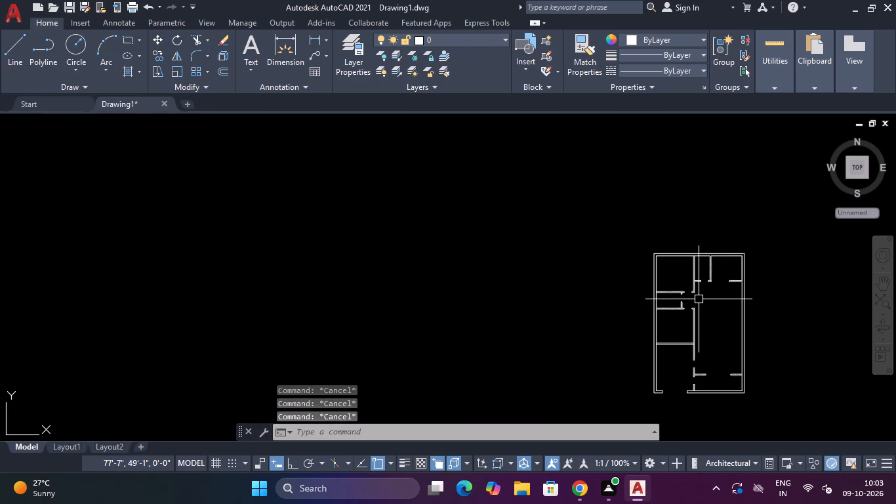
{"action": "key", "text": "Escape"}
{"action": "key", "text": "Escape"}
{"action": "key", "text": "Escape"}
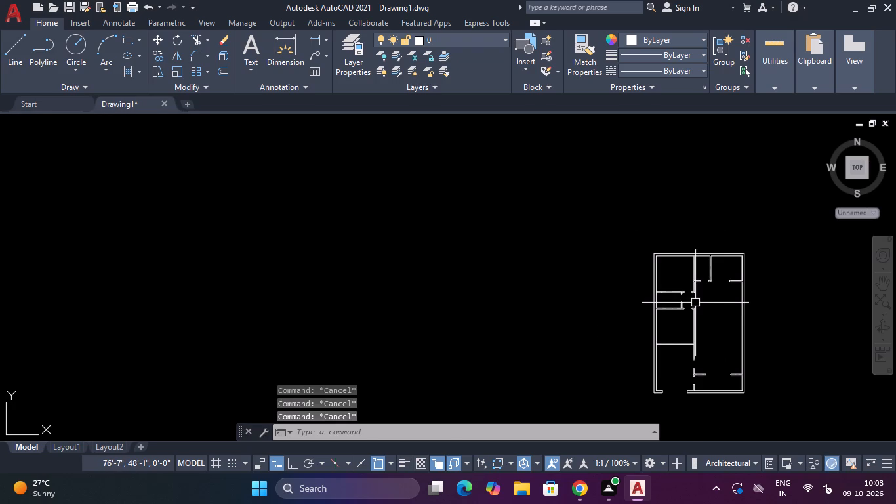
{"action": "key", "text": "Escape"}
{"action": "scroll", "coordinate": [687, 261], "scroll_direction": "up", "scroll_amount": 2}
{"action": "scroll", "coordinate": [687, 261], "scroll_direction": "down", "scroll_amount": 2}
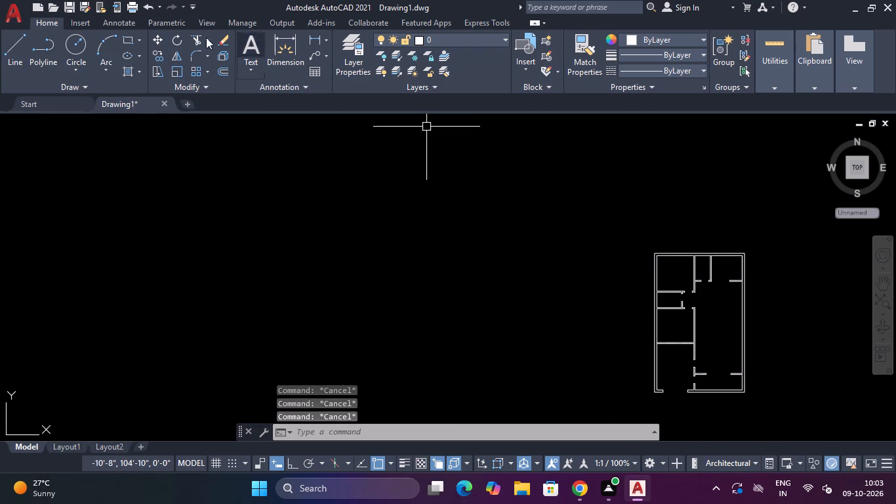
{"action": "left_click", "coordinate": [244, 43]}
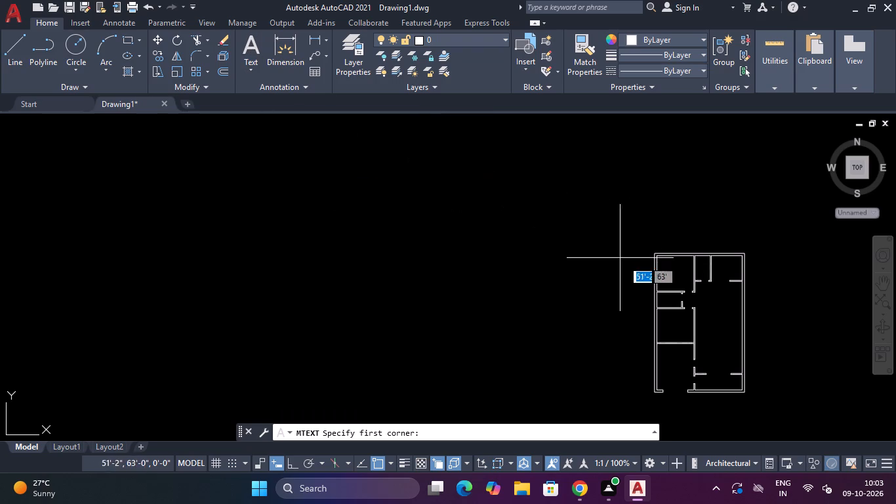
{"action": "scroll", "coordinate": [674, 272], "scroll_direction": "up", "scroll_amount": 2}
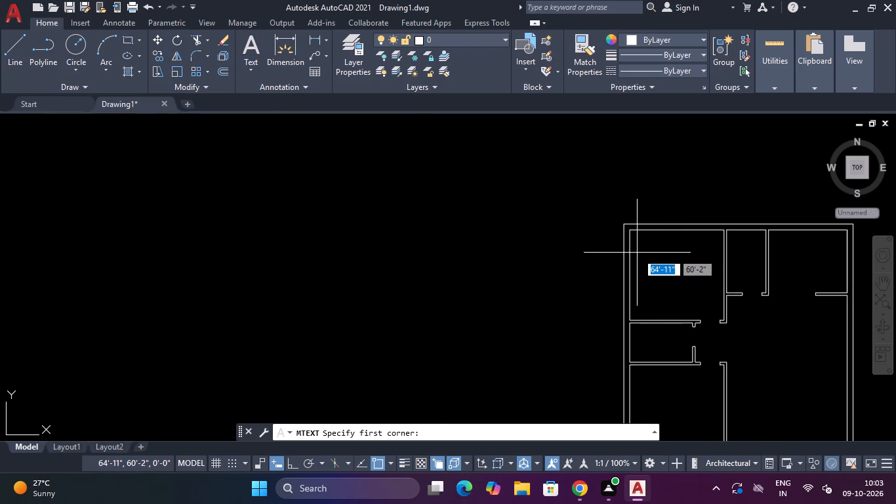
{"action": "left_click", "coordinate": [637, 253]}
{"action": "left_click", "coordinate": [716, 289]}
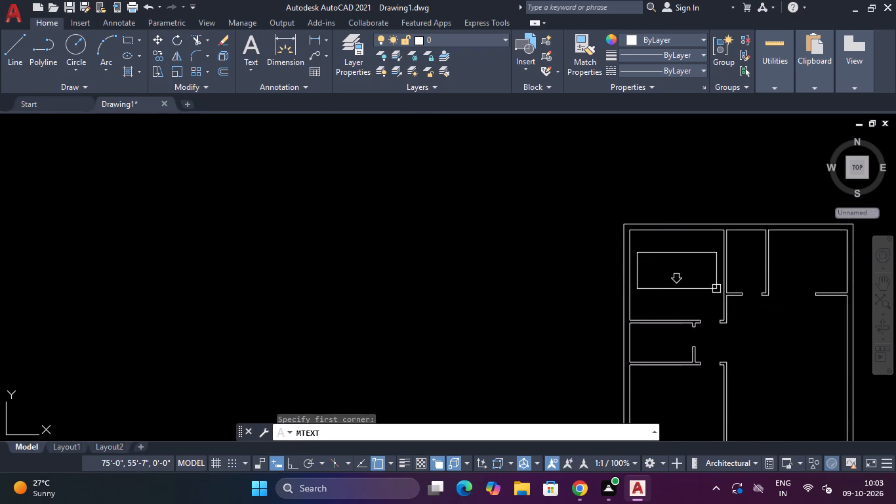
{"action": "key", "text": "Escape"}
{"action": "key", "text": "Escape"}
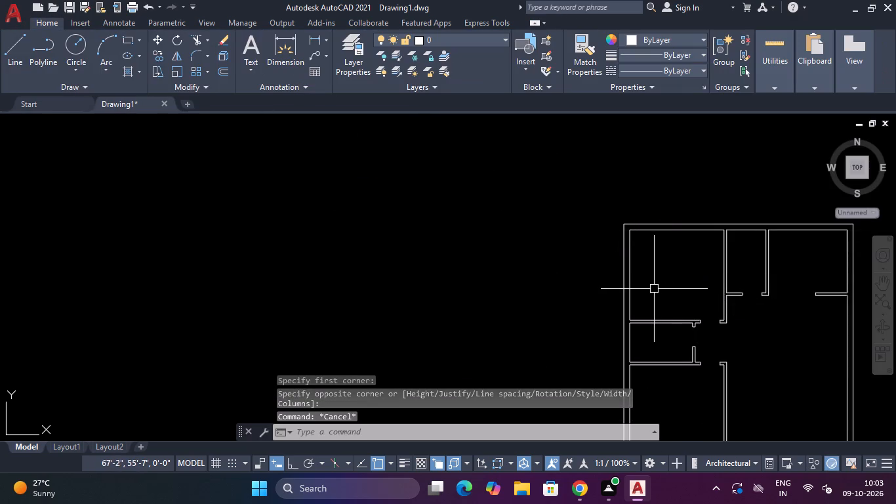
Add a vertical linear dimension for the northwest room's interior north-south length, placed inside the room near its west wall.
{"action": "key", "text": "d"}
{"action": "key", "text": "l"}
{"action": "type", "text": "I"}
{"action": "key", "text": "space"}
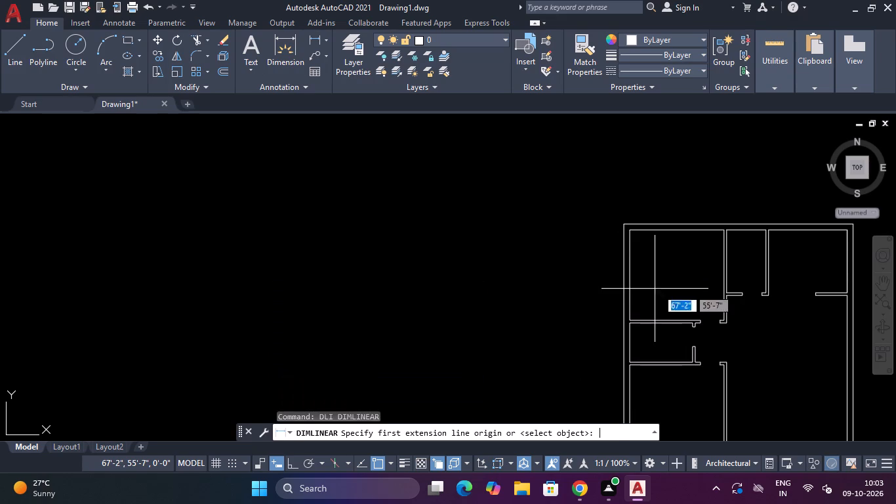
{"action": "left_click", "coordinate": [633, 236]}
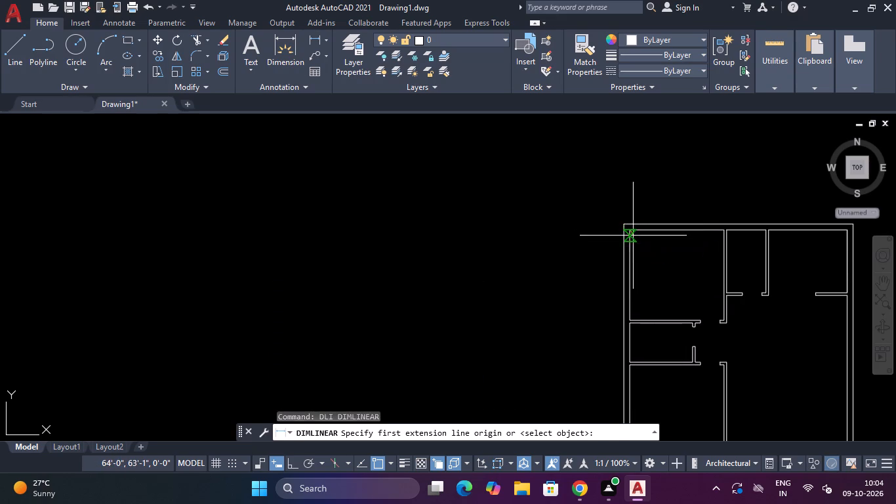
{"action": "left_click_drag", "start_coordinate": [632, 321], "coordinate": [639, 320]}
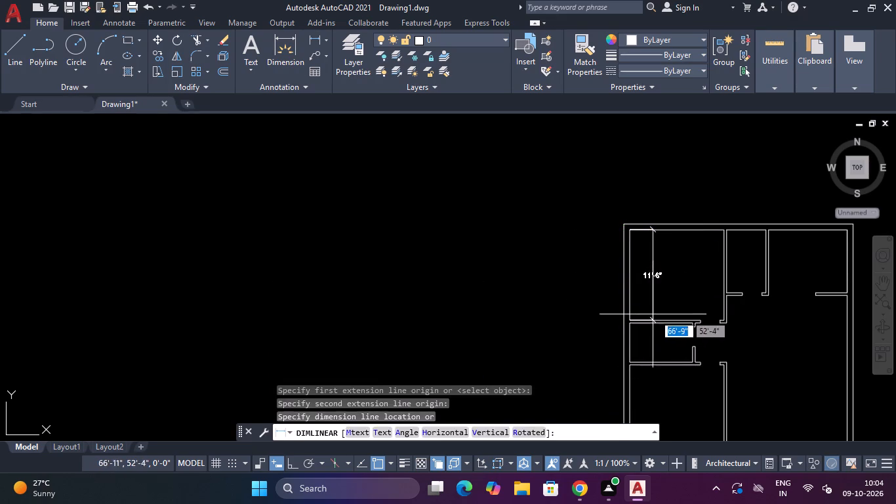
{"action": "left_click", "coordinate": [656, 314]}
Add a horizontal linear dimension for the northwest room's interior width, placed across the room above its south partition.
{"action": "key", "text": "space"}
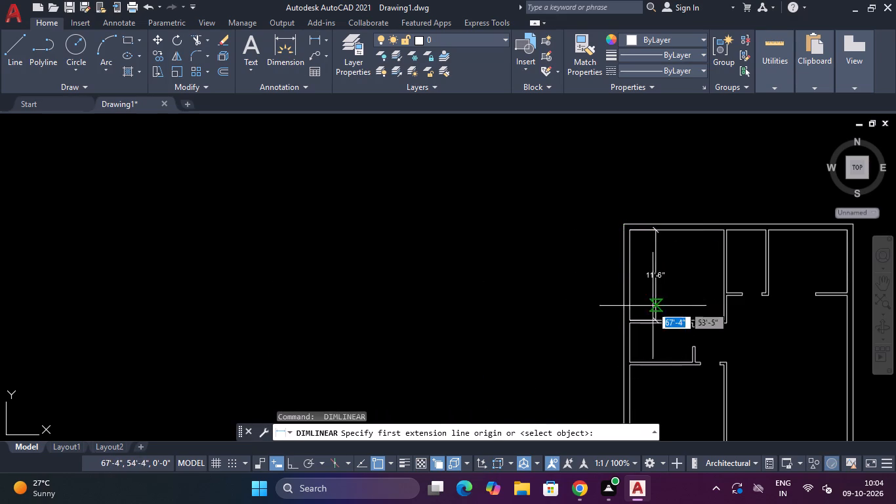
{"action": "left_click", "coordinate": [628, 322]}
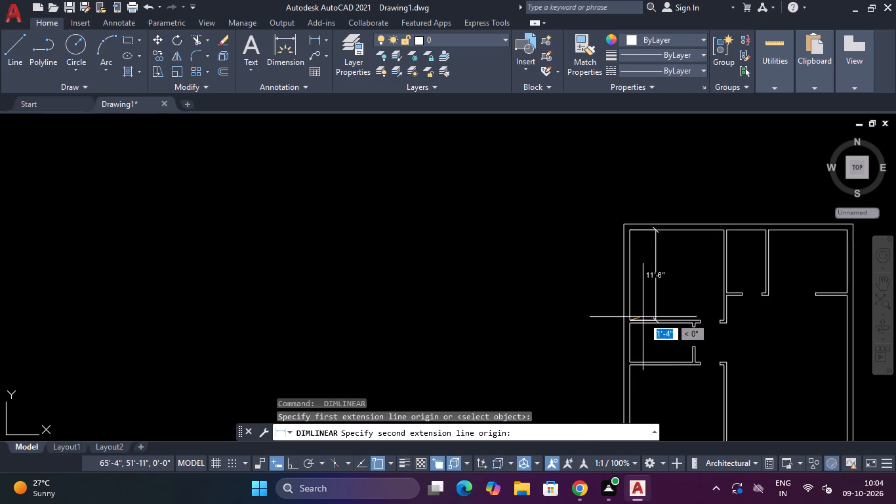
{"action": "scroll", "coordinate": [715, 321], "scroll_direction": "up", "scroll_amount": 4}
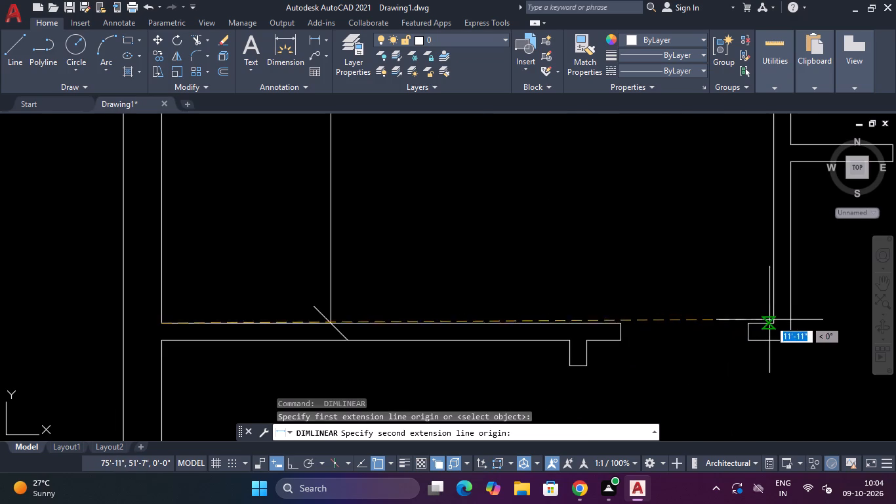
{"action": "left_click", "coordinate": [773, 321]}
{"action": "scroll", "coordinate": [733, 230], "scroll_direction": "down", "scroll_amount": 5}
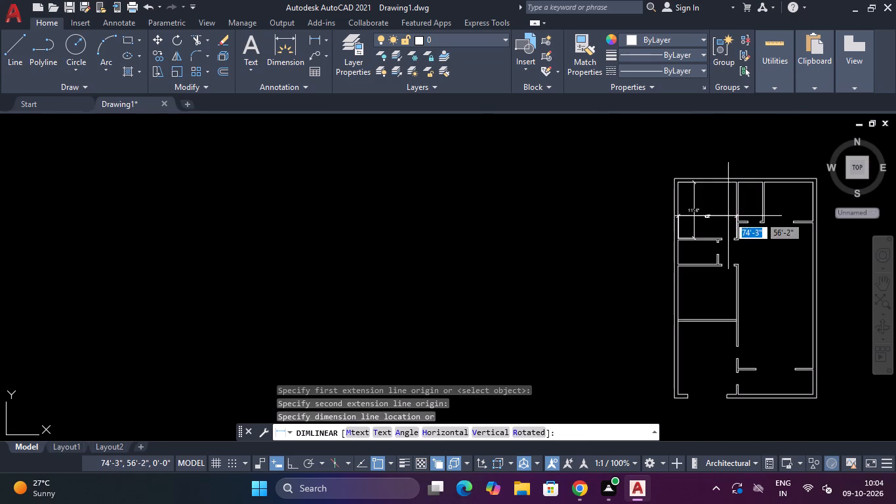
{"action": "scroll", "coordinate": [727, 214], "scroll_direction": "up", "scroll_amount": 2}
{"action": "left_click", "coordinate": [727, 214]}
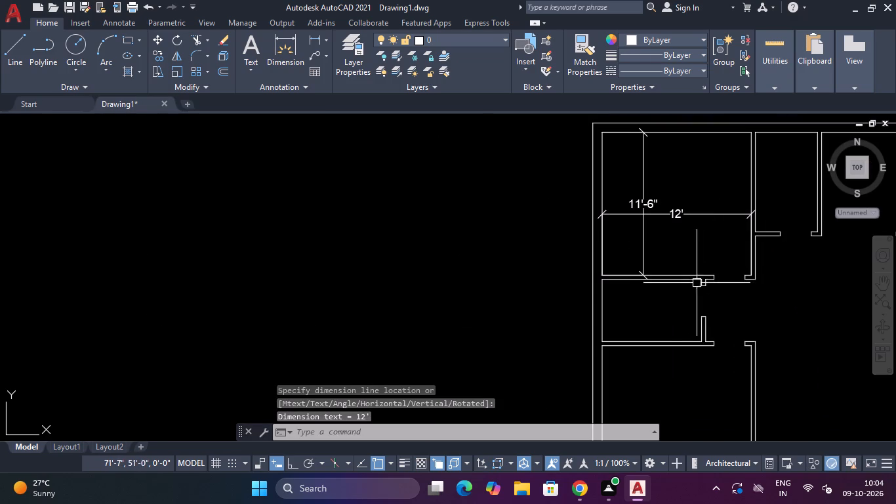
{"action": "key", "text": "Escape"}
Add a vertical linear dimension between the north and south partitions of the small west room, placed inside it.
{"action": "key", "text": "space"}
{"action": "scroll", "coordinate": [636, 322], "scroll_direction": "down", "scroll_amount": 2}
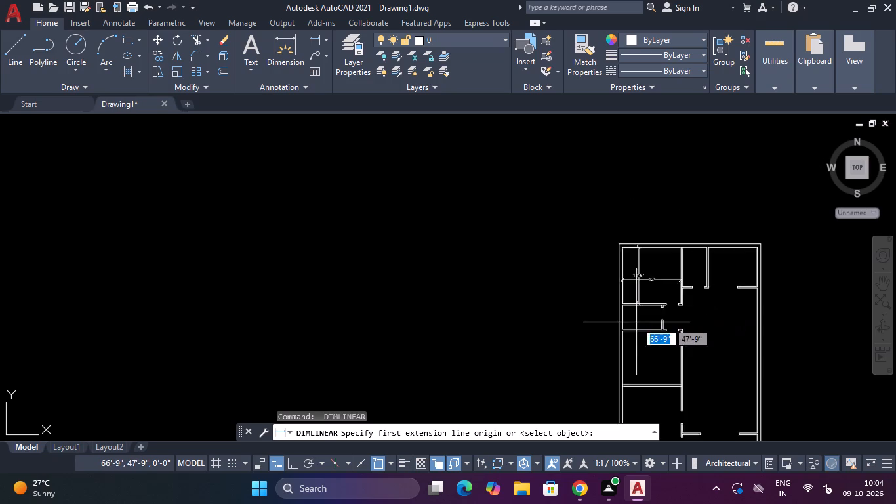
{"action": "scroll", "coordinate": [636, 322], "scroll_direction": "down", "scroll_amount": 1}
{"action": "scroll", "coordinate": [631, 329], "scroll_direction": "up", "scroll_amount": 3}
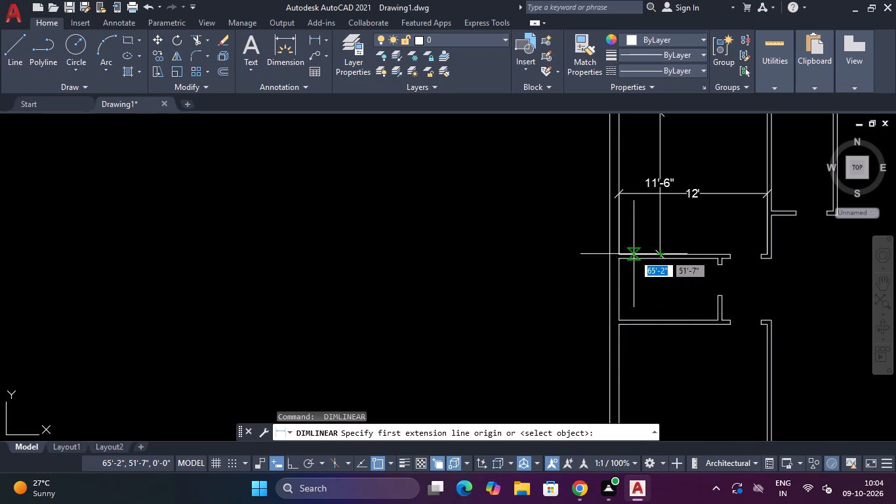
{"action": "left_click", "coordinate": [622, 260]}
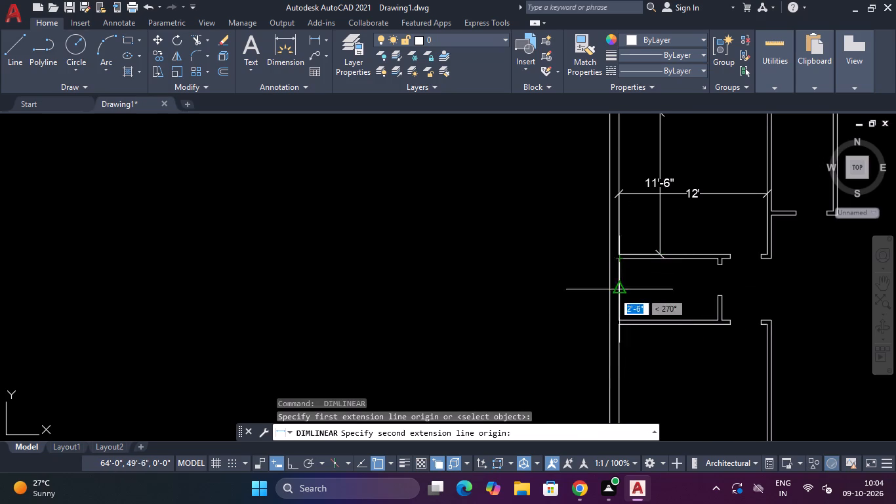
{"action": "left_click", "coordinate": [624, 321]}
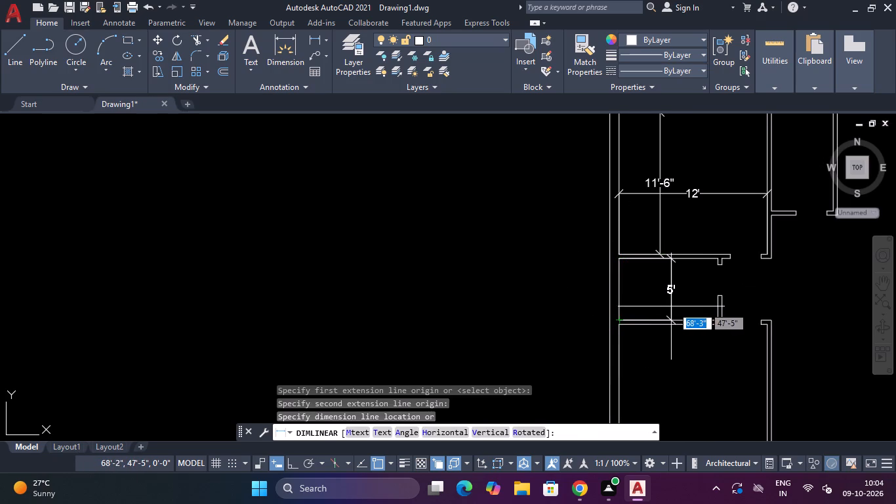
{"action": "left_click", "coordinate": [674, 306]}
Add a horizontal linear dimension for the small west room's interior width, from the outer wall to its east partition.
{"action": "key", "text": "space"}
{"action": "scroll", "coordinate": [628, 324], "scroll_direction": "up", "scroll_amount": 3}
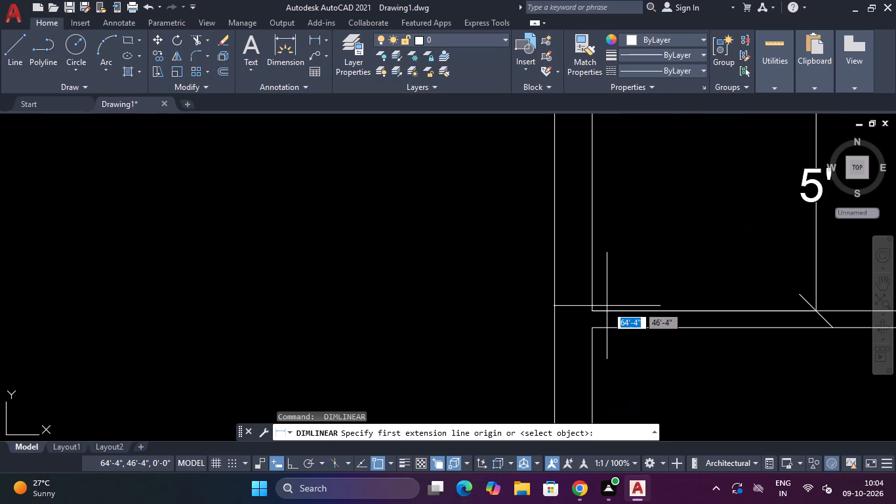
{"action": "left_click", "coordinate": [592, 309]}
{"action": "scroll", "coordinate": [613, 301], "scroll_direction": "down", "scroll_amount": 6}
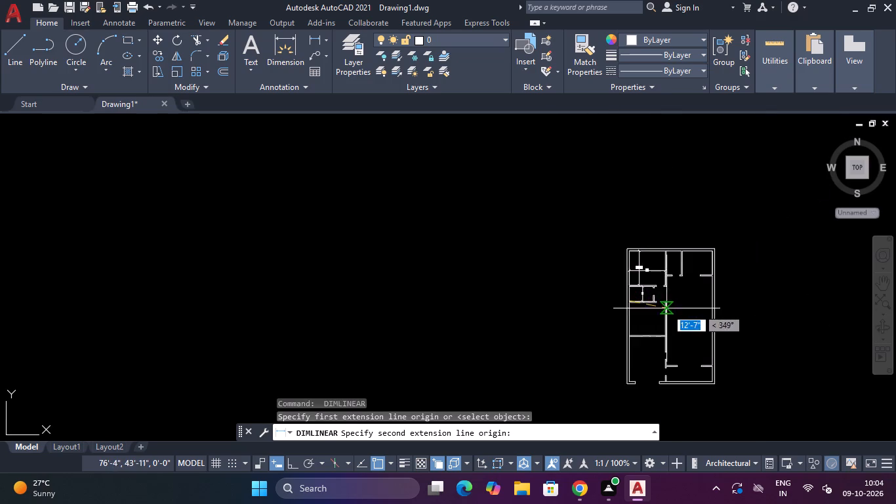
{"action": "scroll", "coordinate": [666, 308], "scroll_direction": "up", "scroll_amount": 6}
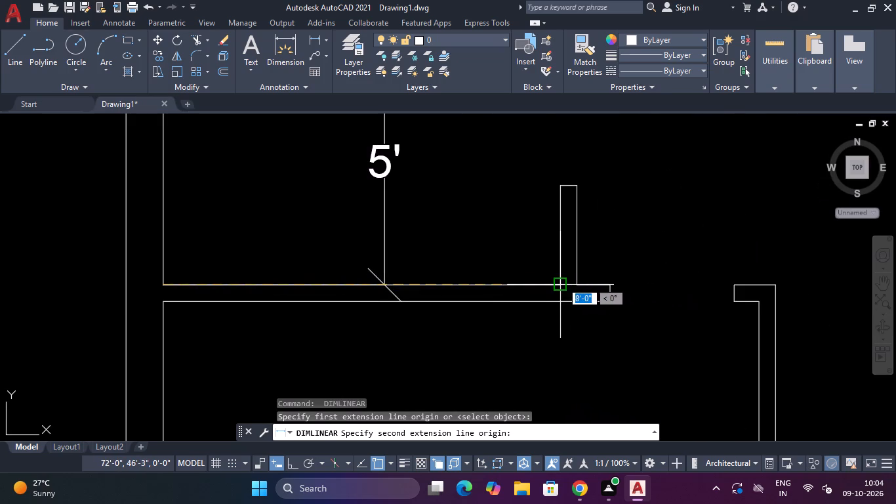
{"action": "left_click", "coordinate": [563, 282]}
{"action": "scroll", "coordinate": [538, 169], "scroll_direction": "down", "scroll_amount": 3}
{"action": "scroll", "coordinate": [537, 168], "scroll_direction": "up", "scroll_amount": 1}
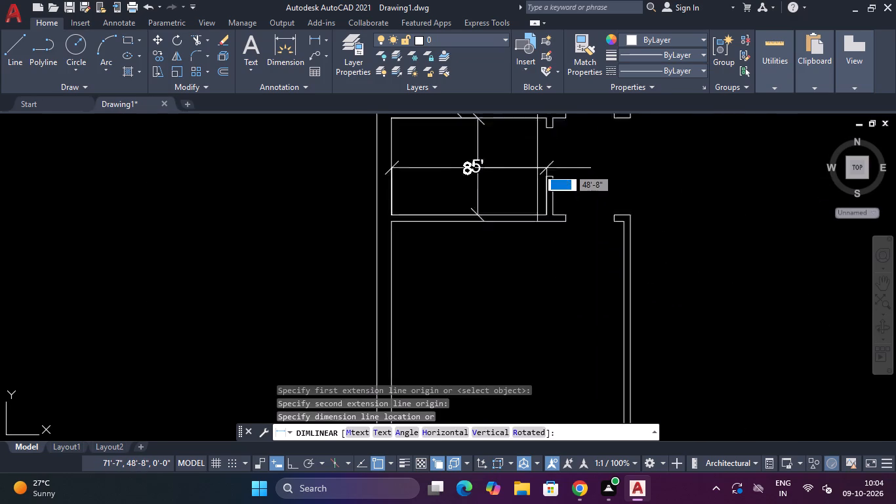
{"action": "scroll", "coordinate": [537, 168], "scroll_direction": "up", "scroll_amount": 1}
{"action": "left_click", "coordinate": [529, 196]}
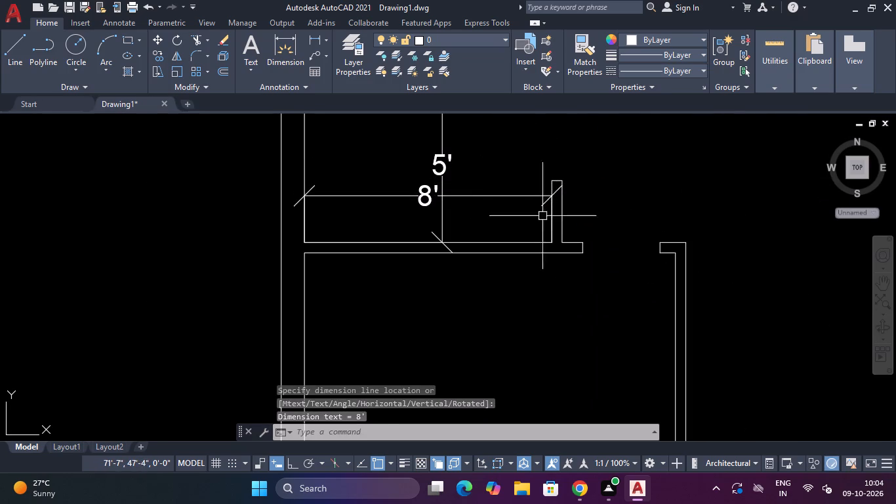
Add a horizontal linear dimension for the interior width of the room directly south of the small west room, placed at mid-height.
{"action": "scroll", "coordinate": [565, 234], "scroll_direction": "down", "scroll_amount": 5}
{"action": "scroll", "coordinate": [569, 274], "scroll_direction": "up", "scroll_amount": 3}
{"action": "key", "text": "space"}
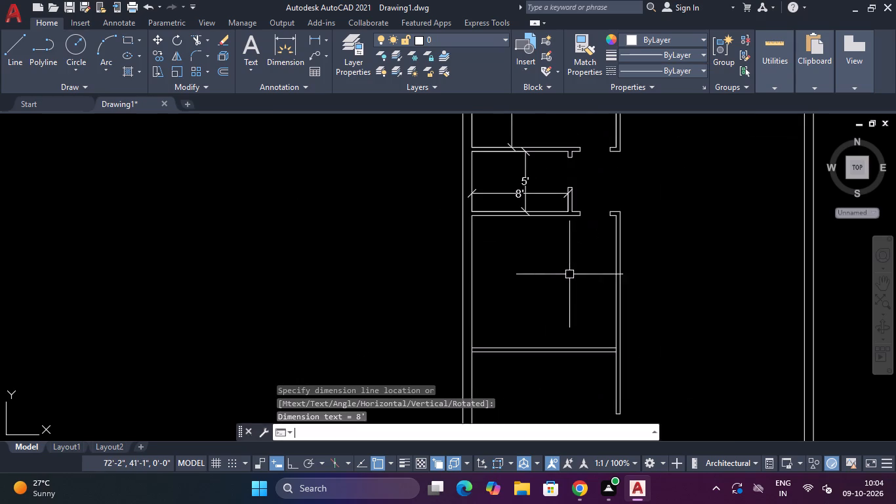
{"action": "left_click", "coordinate": [475, 348]}
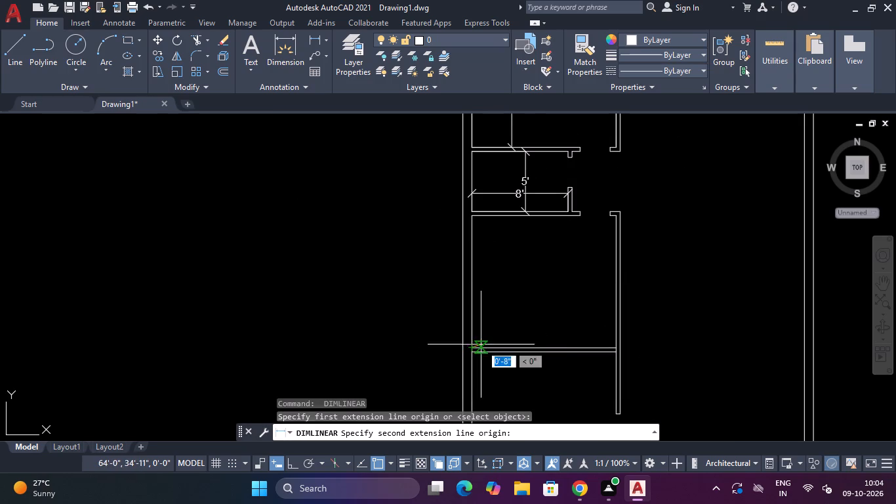
{"action": "left_click", "coordinate": [617, 345]}
{"action": "left_click", "coordinate": [598, 280]}
Add a vertical linear dimension between the north and south partitions of the room directly south of the small west room.
{"action": "key", "text": "space"}
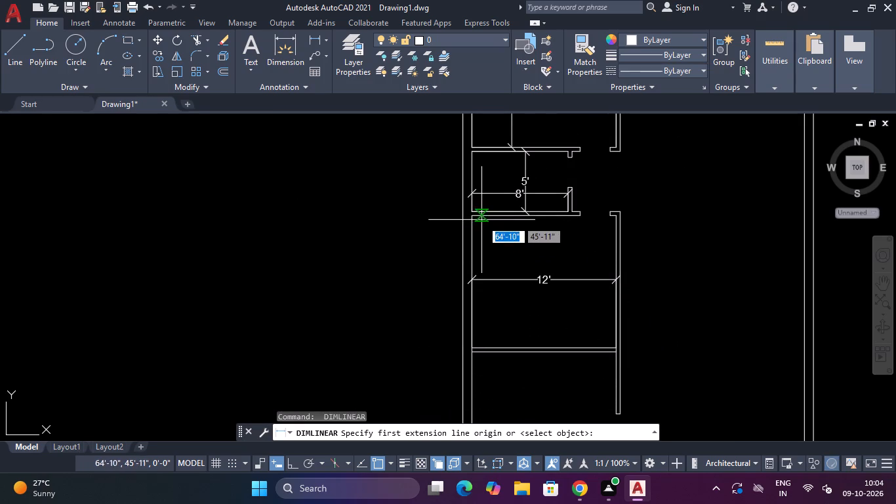
{"action": "left_click_drag", "start_coordinate": [472, 219], "coordinate": [472, 230]}
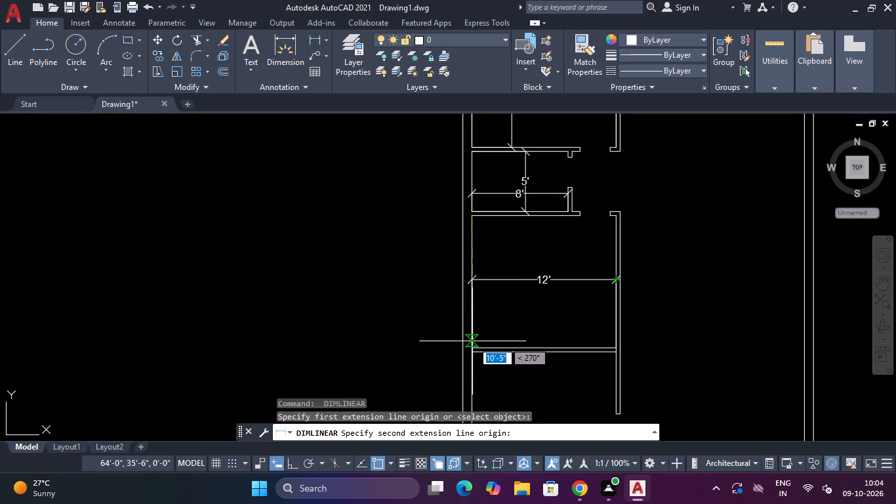
{"action": "left_click", "coordinate": [470, 346]}
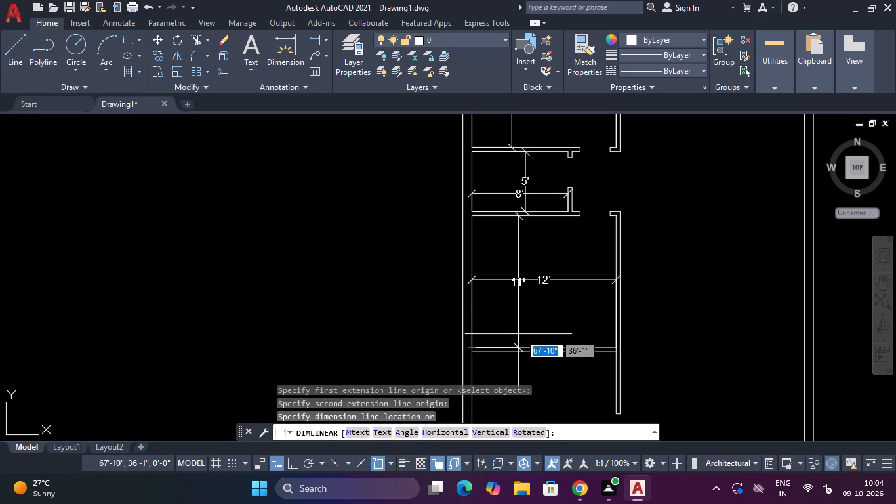
{"action": "left_click", "coordinate": [527, 334]}
Add a horizontal linear dimension for the southwest room's interior width, placed inside the room north of the south wall opening.
{"action": "scroll", "coordinate": [563, 310], "scroll_direction": "down", "scroll_amount": 3}
{"action": "scroll", "coordinate": [545, 343], "scroll_direction": "up", "scroll_amount": 1}
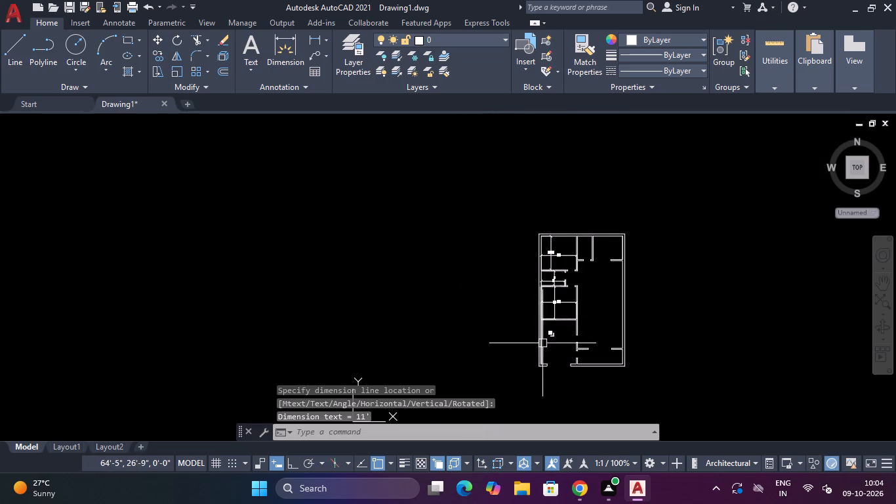
{"action": "scroll", "coordinate": [545, 343], "scroll_direction": "up", "scroll_amount": 2}
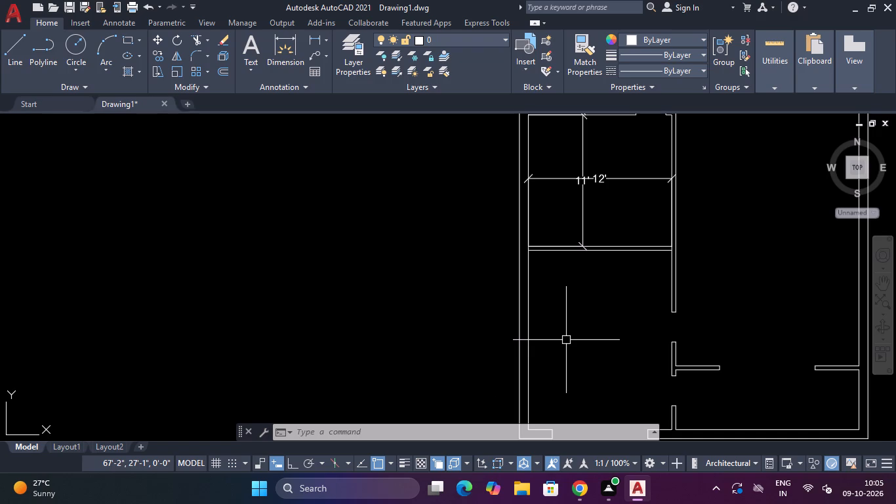
{"action": "scroll", "coordinate": [628, 250], "scroll_direction": "down", "scroll_amount": 3}
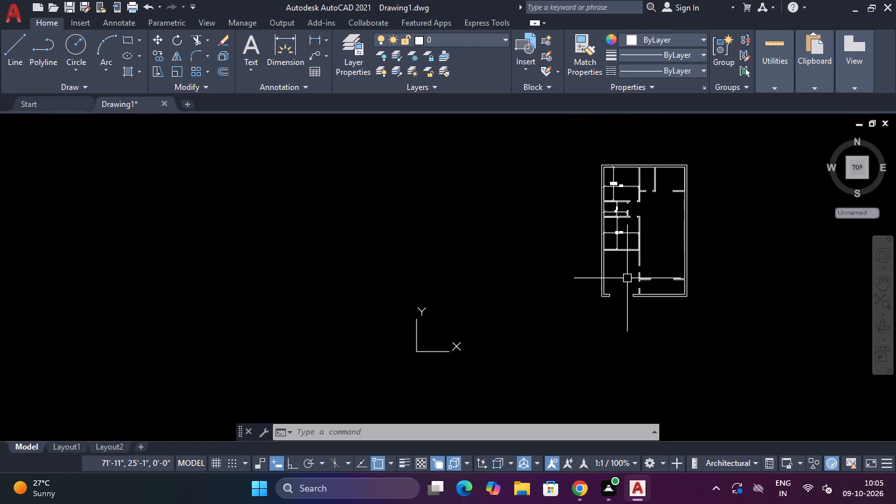
{"action": "scroll", "coordinate": [627, 278], "scroll_direction": "up", "scroll_amount": 2}
{"action": "key", "text": "Escape"}
{"action": "key", "text": "Escape"}
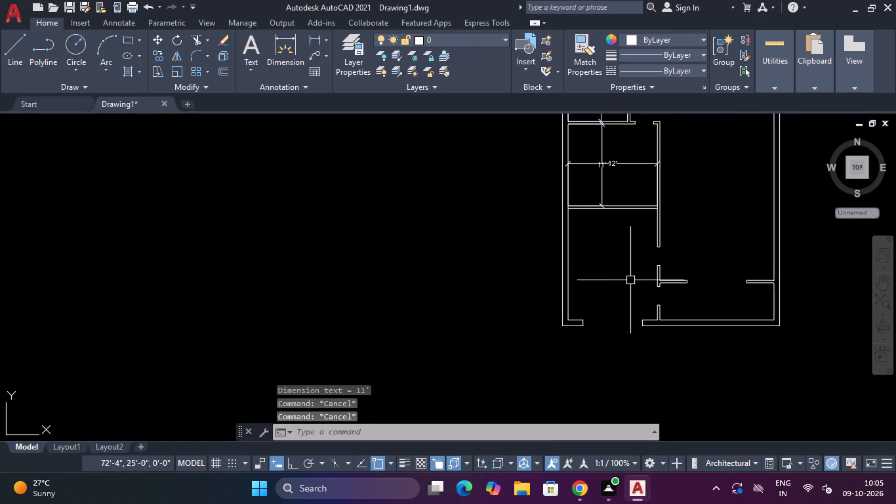
{"action": "key", "text": "space"}
{"action": "scroll", "coordinate": [630, 280], "scroll_direction": "up", "scroll_amount": 2}
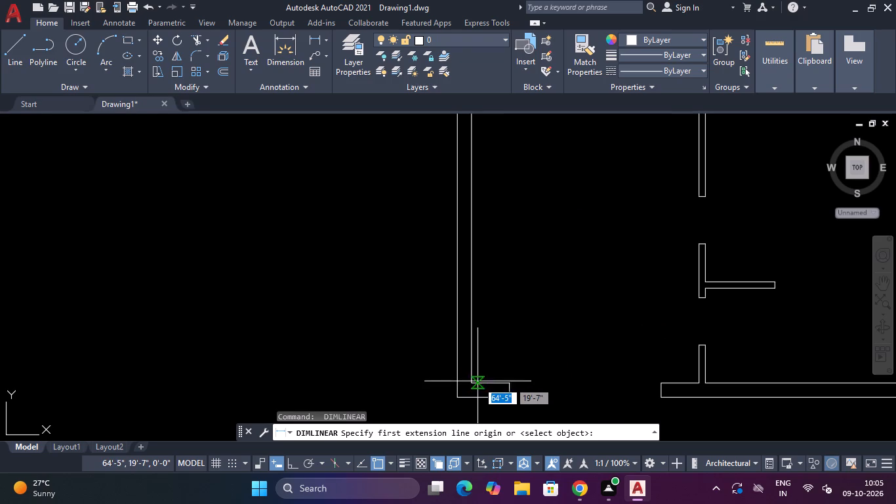
{"action": "left_click_drag", "start_coordinate": [474, 377], "coordinate": [490, 377]}
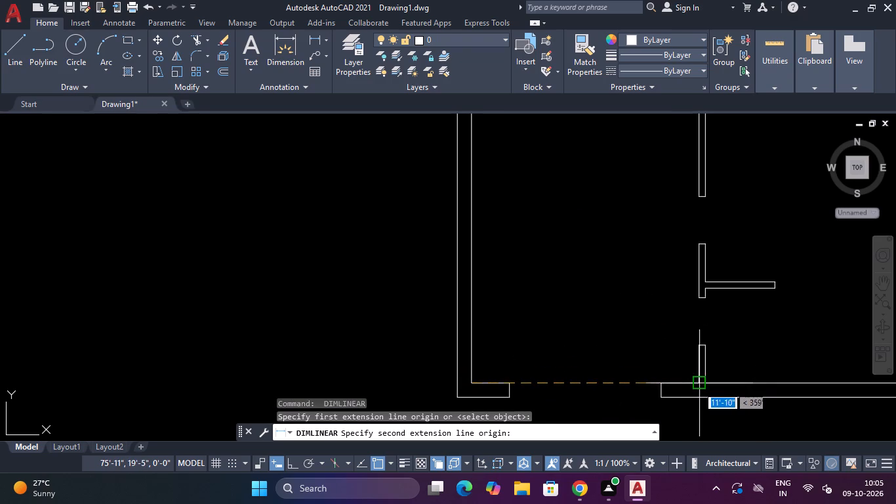
{"action": "left_click", "coordinate": [697, 386]}
{"action": "left_click", "coordinate": [671, 282]}
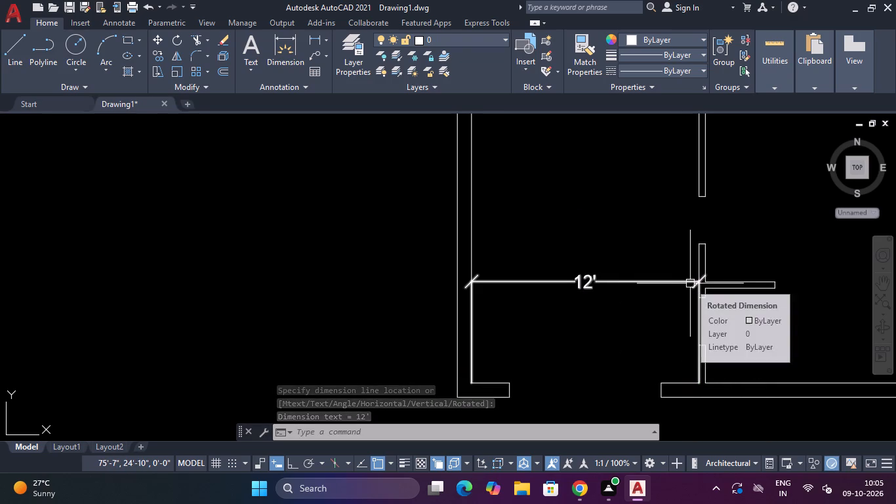
Add a vertical linear dimension for the southwest room's interior length, from its north partition to the south outer wall.
{"action": "scroll", "coordinate": [690, 283], "scroll_direction": "down", "scroll_amount": 3}
{"action": "key", "text": "space"}
{"action": "scroll", "coordinate": [638, 249], "scroll_direction": "up", "scroll_amount": 2}
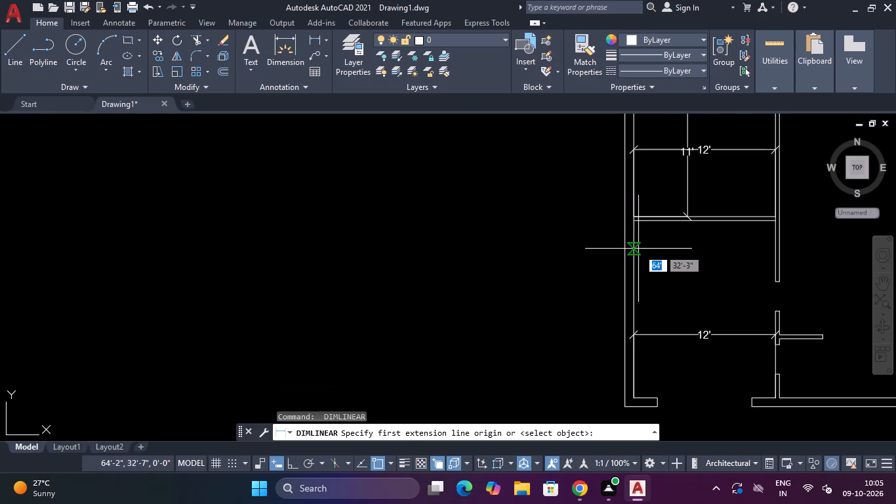
{"action": "scroll", "coordinate": [636, 231], "scroll_direction": "up", "scroll_amount": 3}
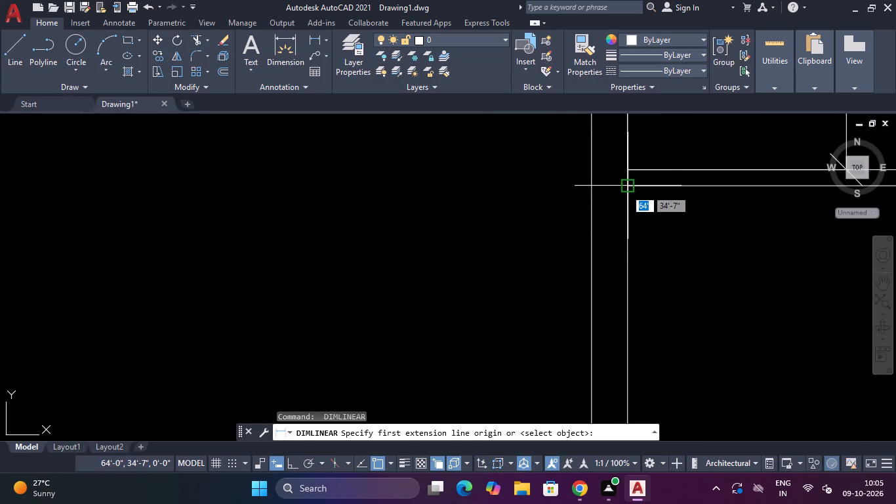
{"action": "left_click", "coordinate": [625, 189]}
{"action": "scroll", "coordinate": [630, 270], "scroll_direction": "down", "scroll_amount": 3}
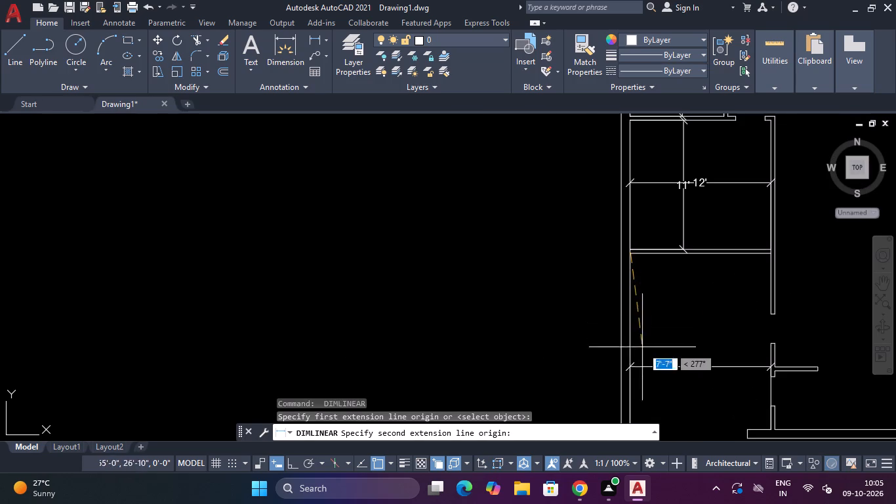
{"action": "scroll", "coordinate": [656, 385], "scroll_direction": "down", "scroll_amount": 4}
{"action": "scroll", "coordinate": [652, 392], "scroll_direction": "up", "scroll_amount": 4}
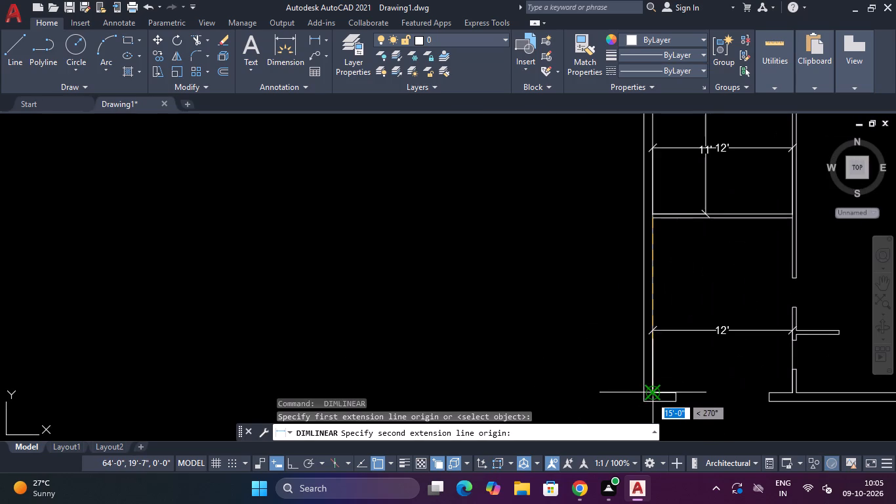
{"action": "left_click", "coordinate": [651, 396]}
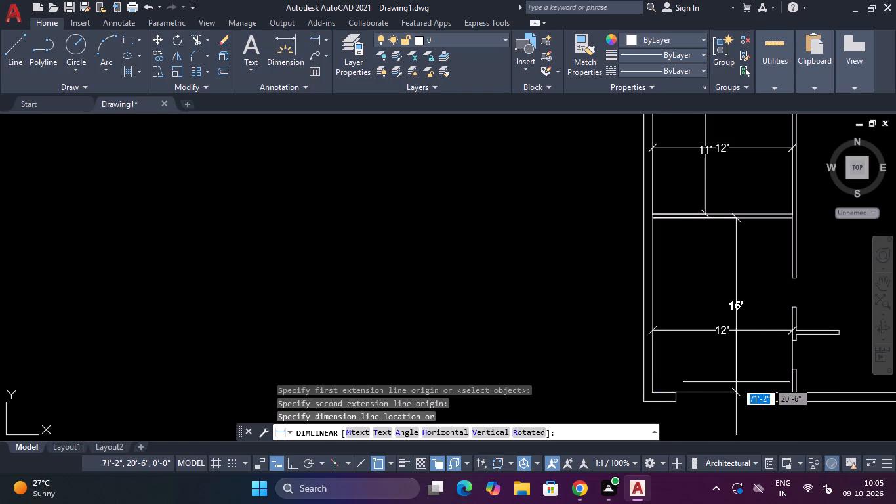
{"action": "left_click", "coordinate": [736, 382]}
Add a horizontal linear dimension for the interior width of the narrow room directly east of the northwest room.
{"action": "scroll", "coordinate": [781, 321], "scroll_direction": "down", "scroll_amount": 3}
{"action": "scroll", "coordinate": [798, 286], "scroll_direction": "up", "scroll_amount": 1}
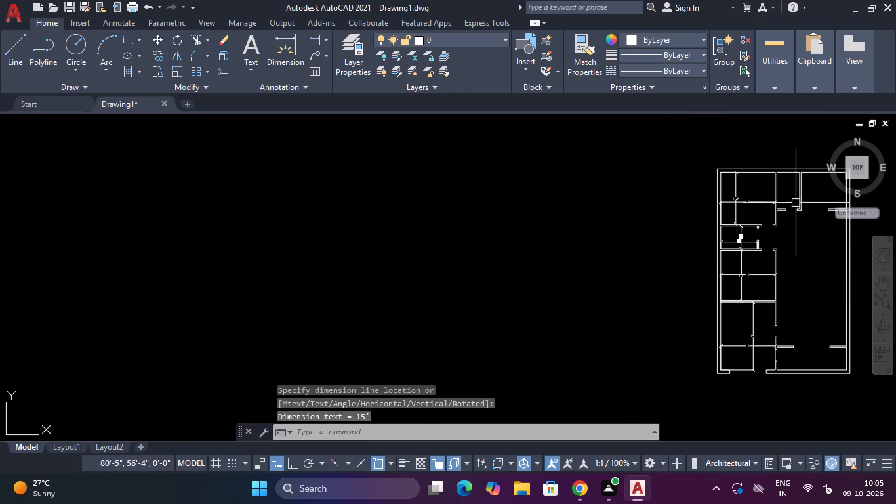
{"action": "scroll", "coordinate": [780, 167], "scroll_direction": "up", "scroll_amount": 3}
{"action": "key", "text": "space"}
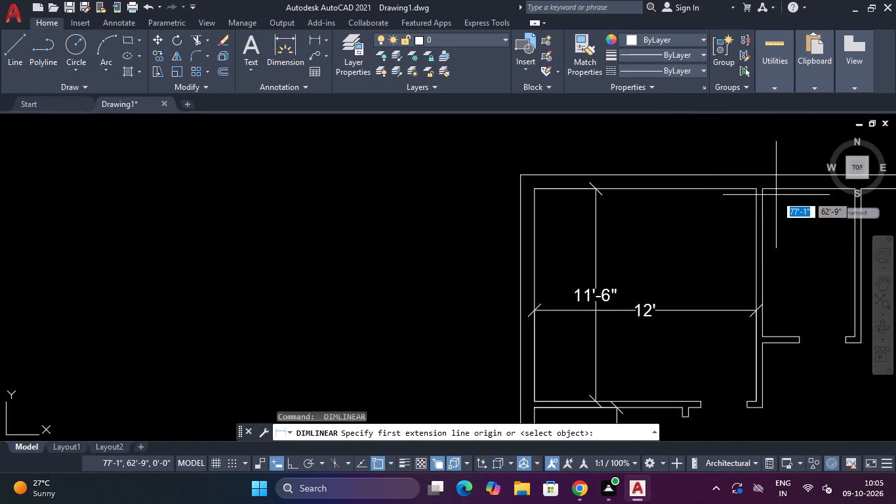
{"action": "left_click", "coordinate": [763, 190]}
{"action": "scroll", "coordinate": [829, 212], "scroll_direction": "down", "scroll_amount": 5}
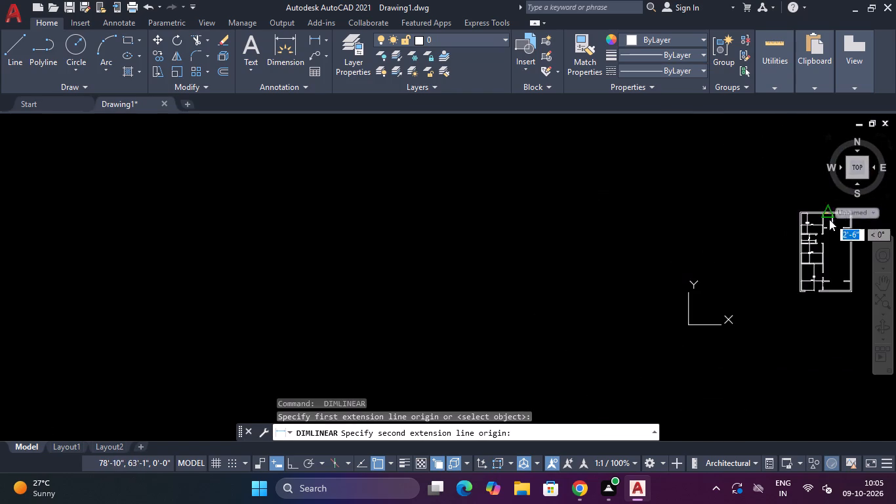
{"action": "scroll", "coordinate": [836, 211], "scroll_direction": "up", "scroll_amount": 7}
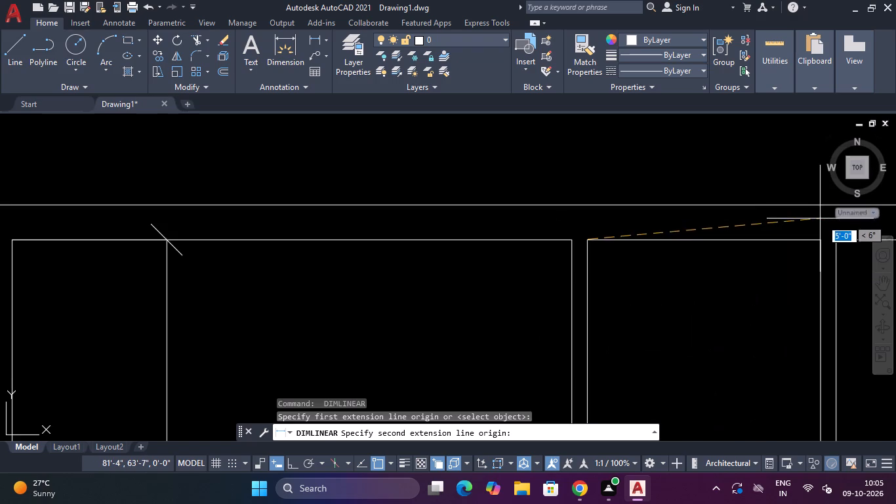
{"action": "left_click", "coordinate": [819, 237]}
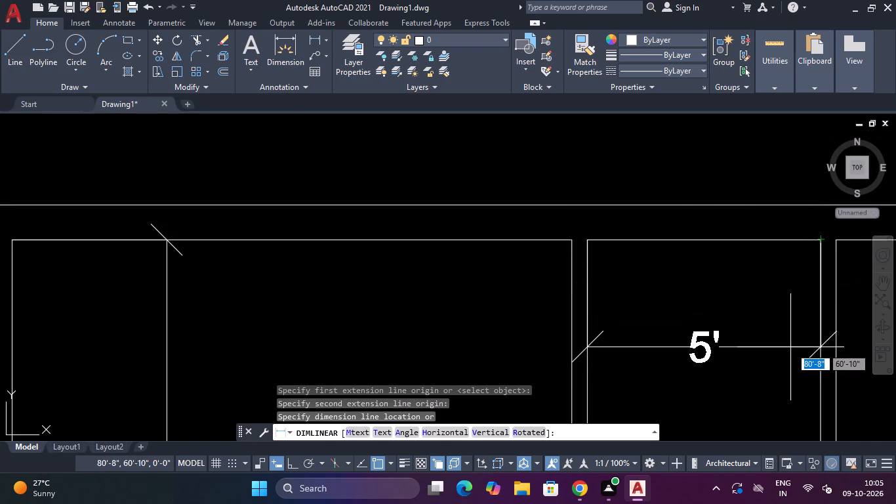
{"action": "scroll", "coordinate": [790, 348], "scroll_direction": "down", "scroll_amount": 3}
{"action": "left_click", "coordinate": [786, 360]}
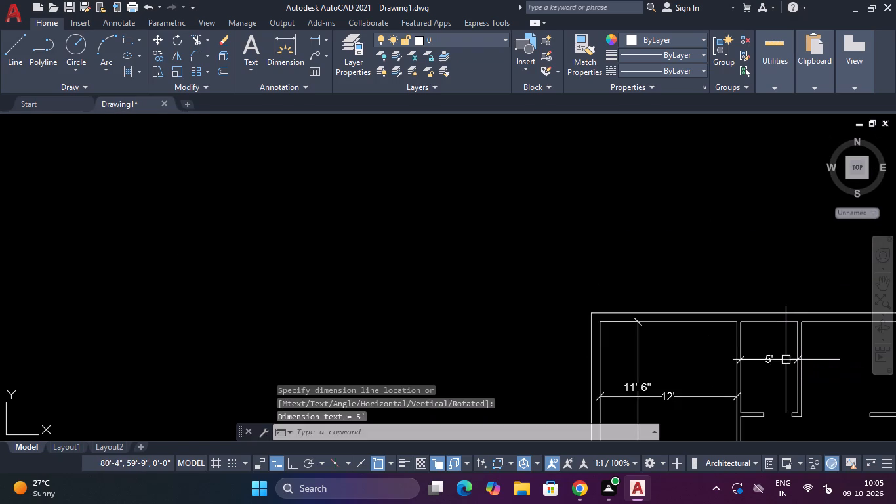
Add a vertical linear dimension for the narrow north room, from the north outer wall to its south partition.
{"action": "key", "text": "space"}
{"action": "left_click", "coordinate": [796, 320]}
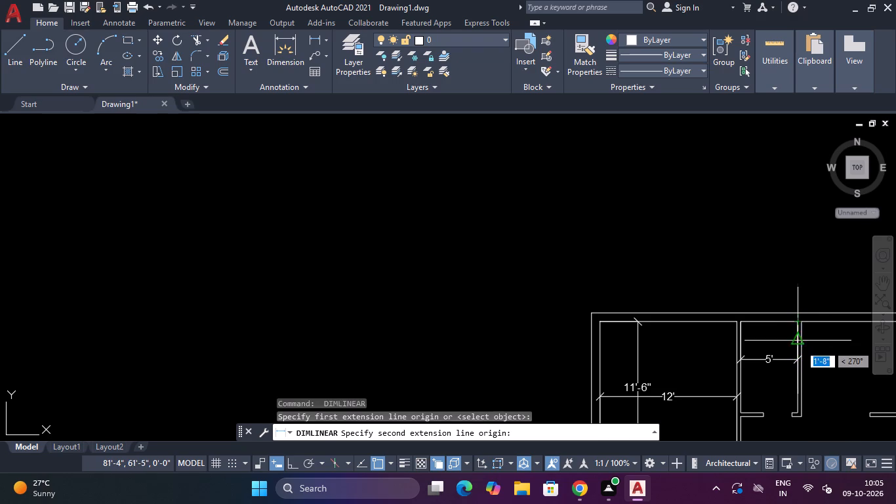
{"action": "scroll", "coordinate": [796, 414], "scroll_direction": "up", "scroll_amount": 3}
{"action": "left_click", "coordinate": [797, 415]}
{"action": "left_click", "coordinate": [705, 413]}
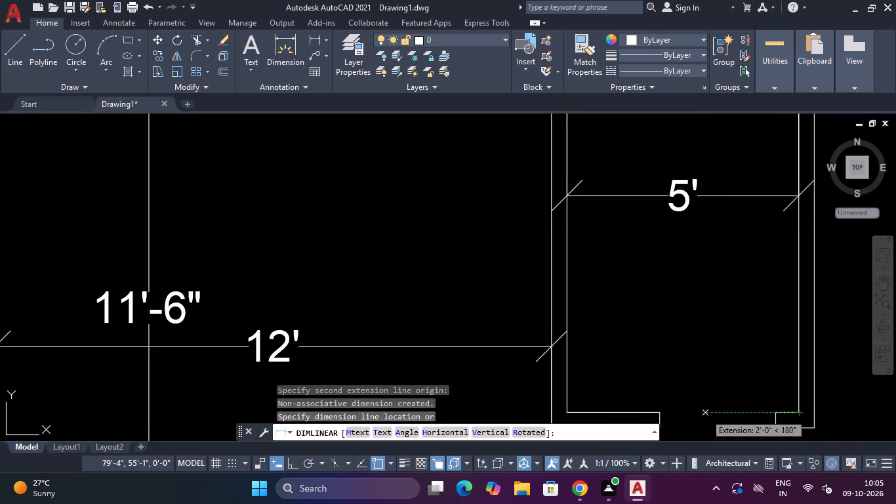
Add a horizontal linear dimension for the northeast room's interior width, from its west partition to the east outer wall.
{"action": "scroll", "coordinate": [708, 410], "scroll_direction": "down", "scroll_amount": 4}
{"action": "key", "text": "space"}
{"action": "scroll", "coordinate": [762, 398], "scroll_direction": "up", "scroll_amount": 3}
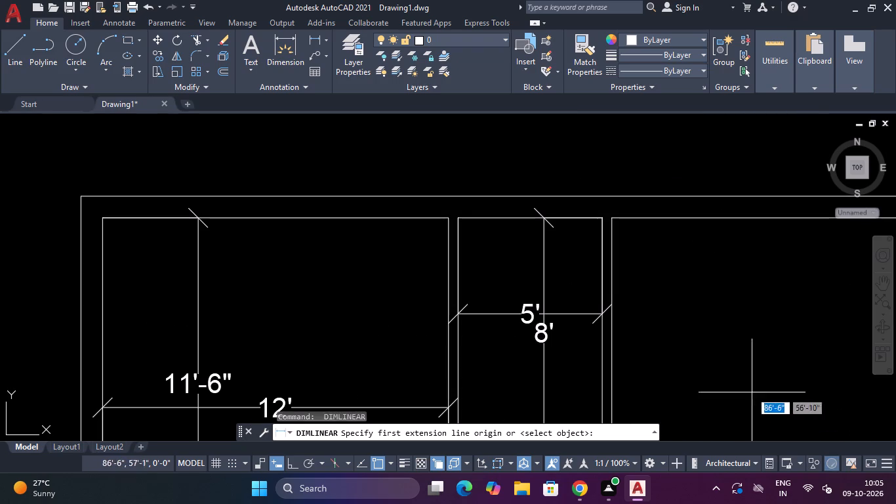
{"action": "left_click", "coordinate": [614, 218]}
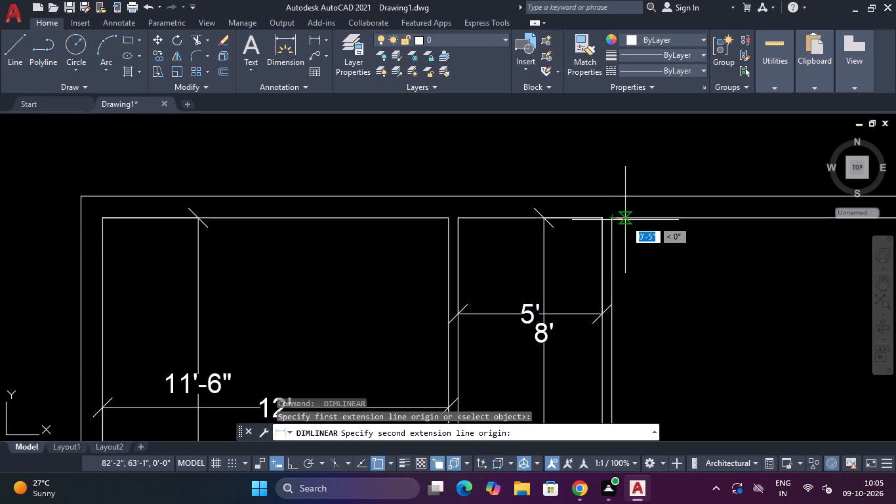
{"action": "scroll", "coordinate": [626, 223], "scroll_direction": "down", "scroll_amount": 2}
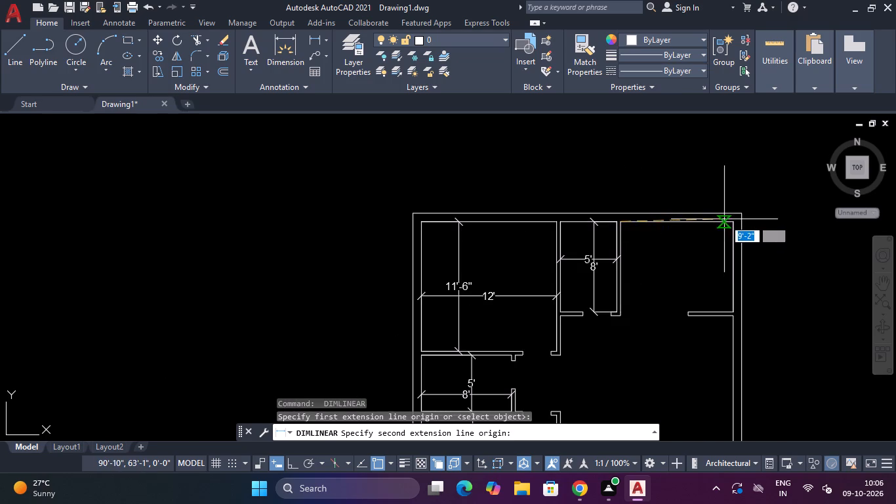
{"action": "scroll", "coordinate": [724, 219], "scroll_direction": "up", "scroll_amount": 2}
{"action": "left_click", "coordinate": [744, 226]}
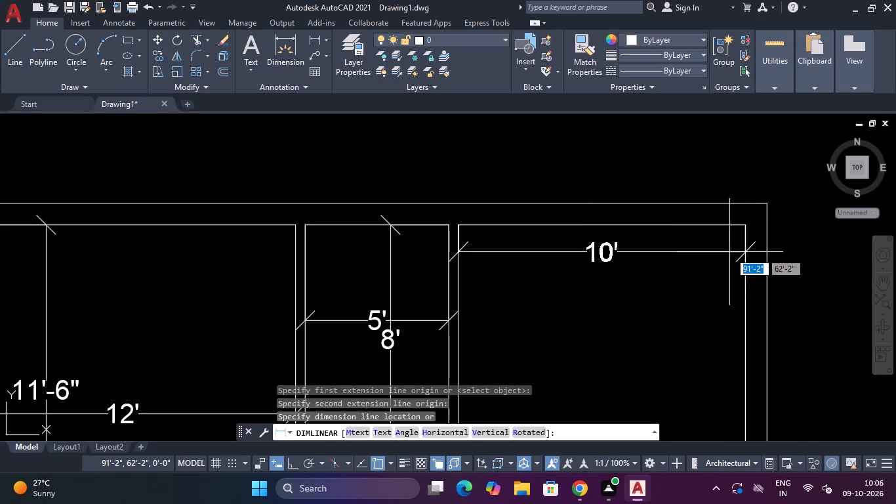
{"action": "left_click", "coordinate": [736, 300]}
Add a vertical linear dimension for the northeast room, from its south partition to the north outer wall, placed inside the room.
{"action": "scroll", "coordinate": [732, 290], "scroll_direction": "down", "scroll_amount": 4}
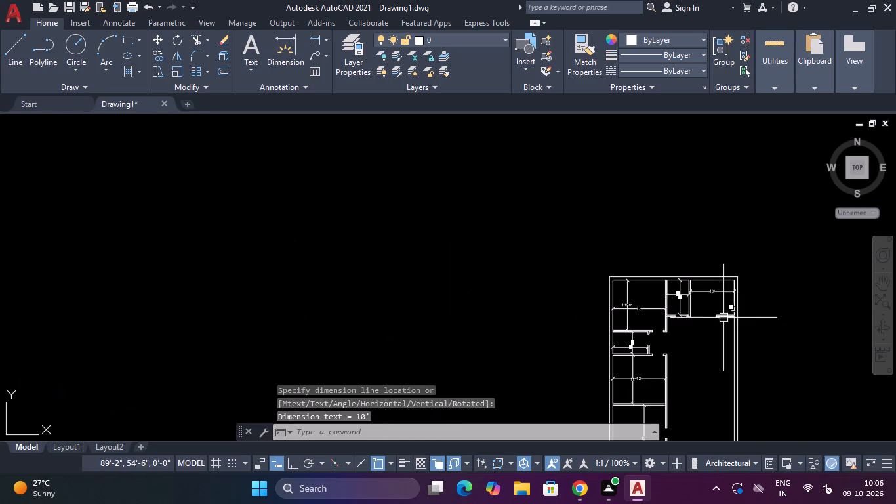
{"action": "key", "text": "space"}
{"action": "scroll", "coordinate": [732, 320], "scroll_direction": "up", "scroll_amount": 4}
{"action": "left_click", "coordinate": [748, 296]}
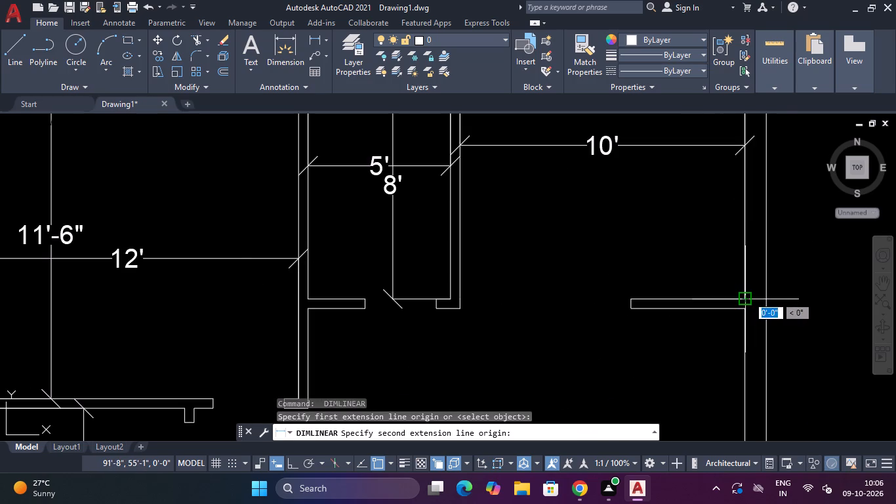
{"action": "scroll", "coordinate": [737, 259], "scroll_direction": "down", "scroll_amount": 4}
{"action": "scroll", "coordinate": [734, 239], "scroll_direction": "up", "scroll_amount": 4}
{"action": "left_click", "coordinate": [762, 184]}
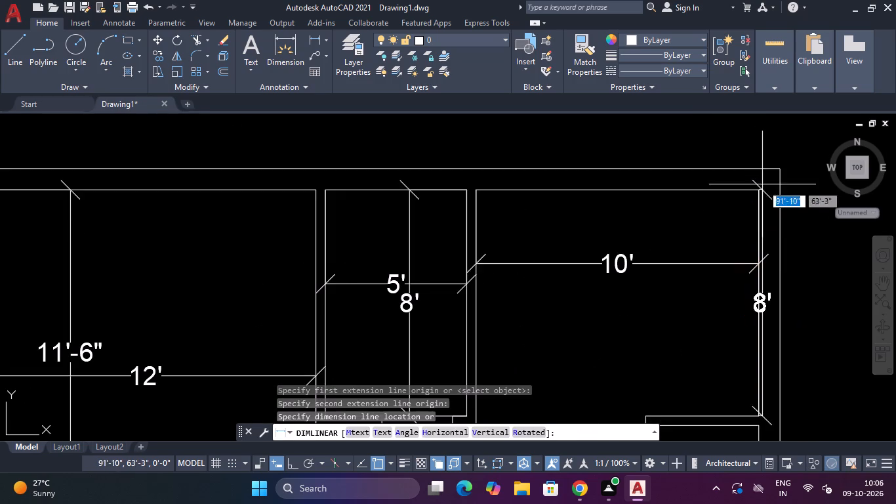
{"action": "left_click", "coordinate": [582, 205]}
Add a horizontal linear dimension for the southeast room's interior width, placed just north of the south outer wall.
{"action": "scroll", "coordinate": [581, 210], "scroll_direction": "down", "scroll_amount": 4}
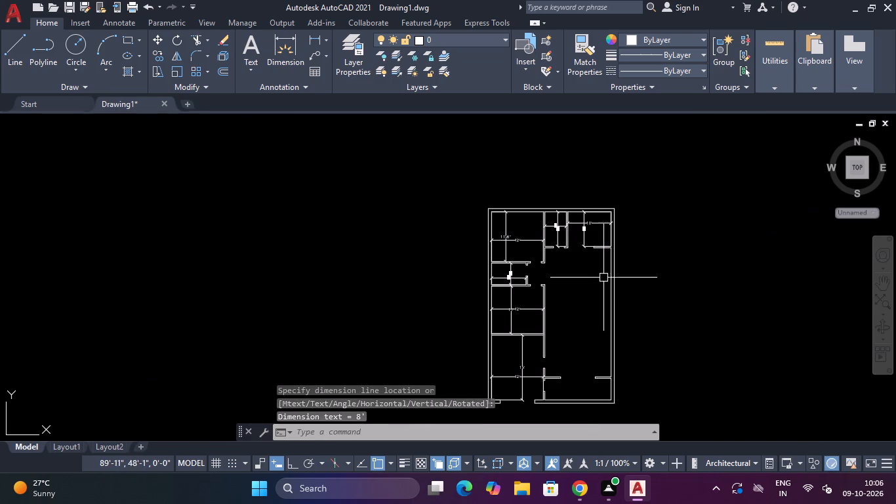
{"action": "scroll", "coordinate": [584, 335], "scroll_direction": "down", "scroll_amount": 4}
{"action": "key", "text": "space"}
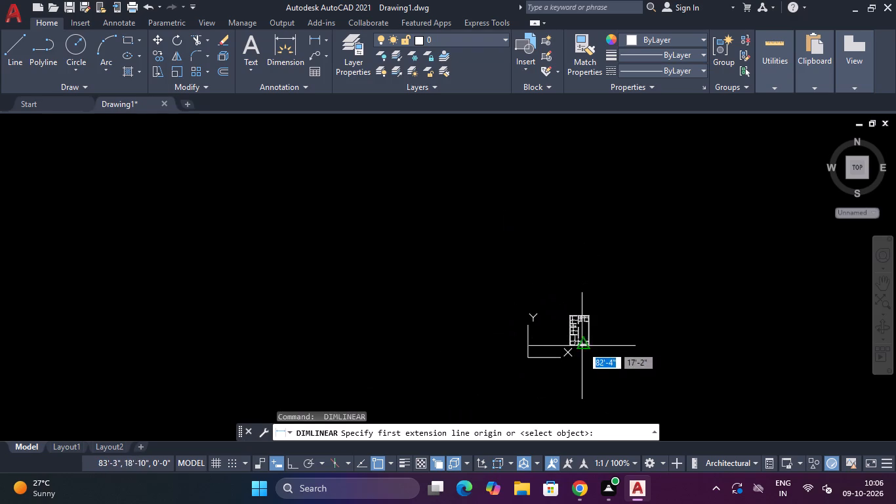
{"action": "scroll", "coordinate": [582, 345], "scroll_direction": "up", "scroll_amount": 8}
{"action": "left_click_drag", "start_coordinate": [464, 360], "coordinate": [495, 359]}
{"action": "scroll", "coordinate": [644, 328], "scroll_direction": "down", "scroll_amount": 3}
{"action": "scroll", "coordinate": [706, 338], "scroll_direction": "up", "scroll_amount": 4}
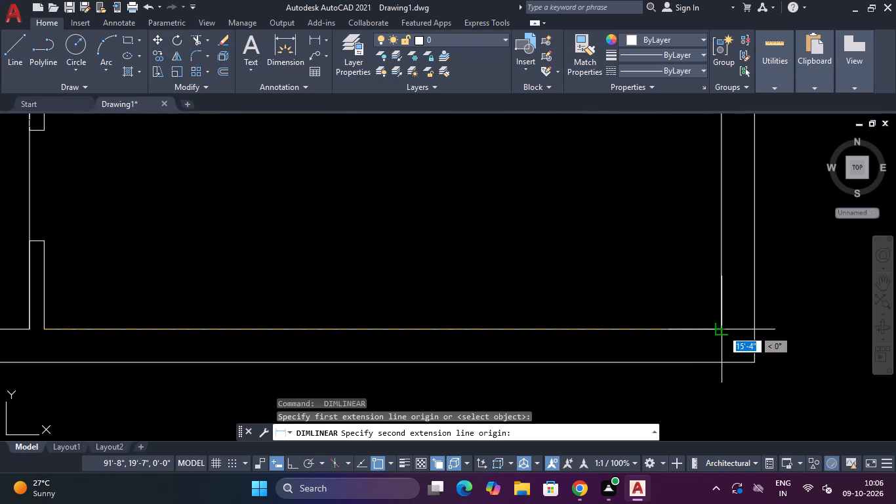
{"action": "left_click", "coordinate": [723, 329]}
{"action": "left_click", "coordinate": [695, 282]}
Add a vertical linear dimension for the southeast room, from its north partition to the south outer wall, placed inside the room.
{"action": "scroll", "coordinate": [689, 274], "scroll_direction": "down", "scroll_amount": 4}
{"action": "key", "text": "space"}
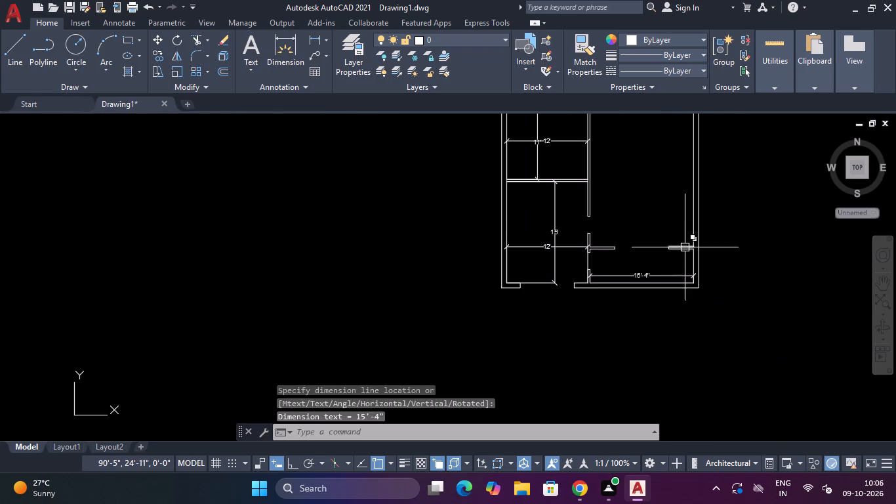
{"action": "scroll", "coordinate": [691, 264], "scroll_direction": "up", "scroll_amount": 3}
{"action": "left_click_drag", "start_coordinate": [699, 199], "coordinate": [698, 205]}
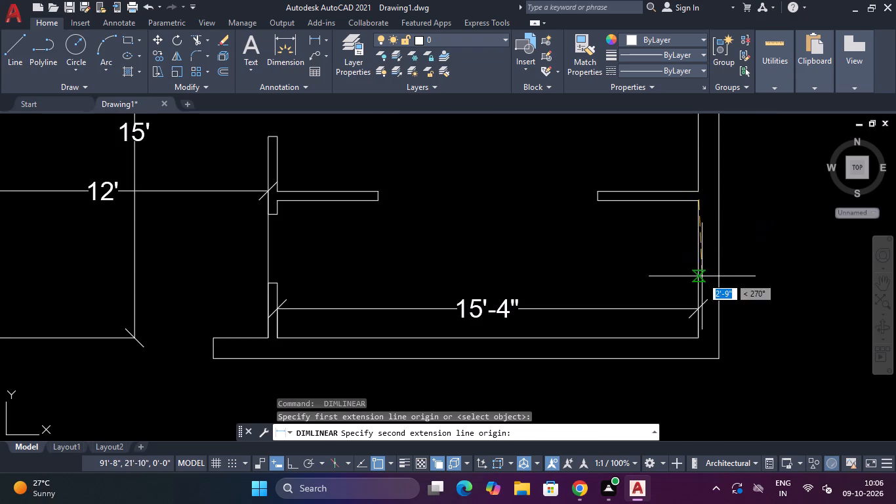
{"action": "left_click", "coordinate": [699, 334]}
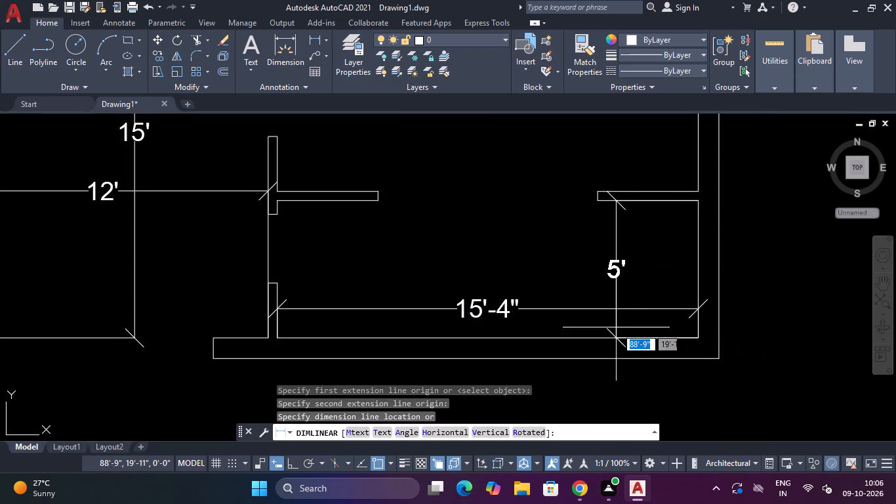
{"action": "left_click", "coordinate": [560, 318]}
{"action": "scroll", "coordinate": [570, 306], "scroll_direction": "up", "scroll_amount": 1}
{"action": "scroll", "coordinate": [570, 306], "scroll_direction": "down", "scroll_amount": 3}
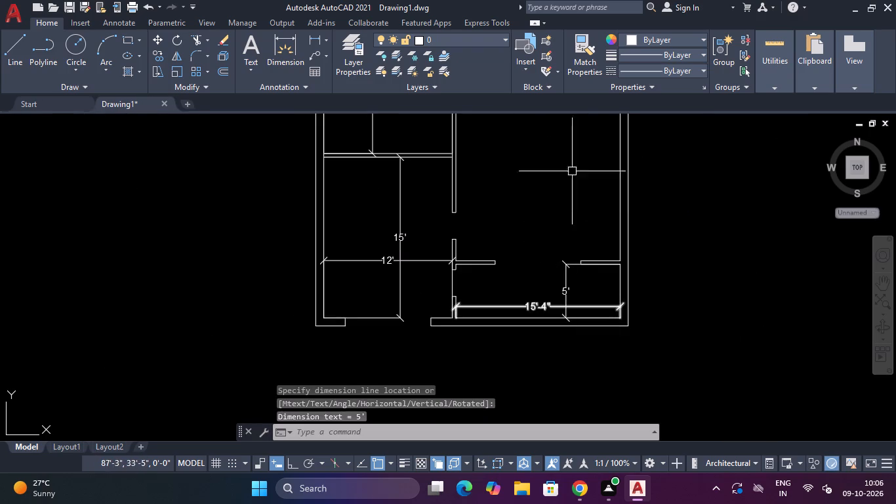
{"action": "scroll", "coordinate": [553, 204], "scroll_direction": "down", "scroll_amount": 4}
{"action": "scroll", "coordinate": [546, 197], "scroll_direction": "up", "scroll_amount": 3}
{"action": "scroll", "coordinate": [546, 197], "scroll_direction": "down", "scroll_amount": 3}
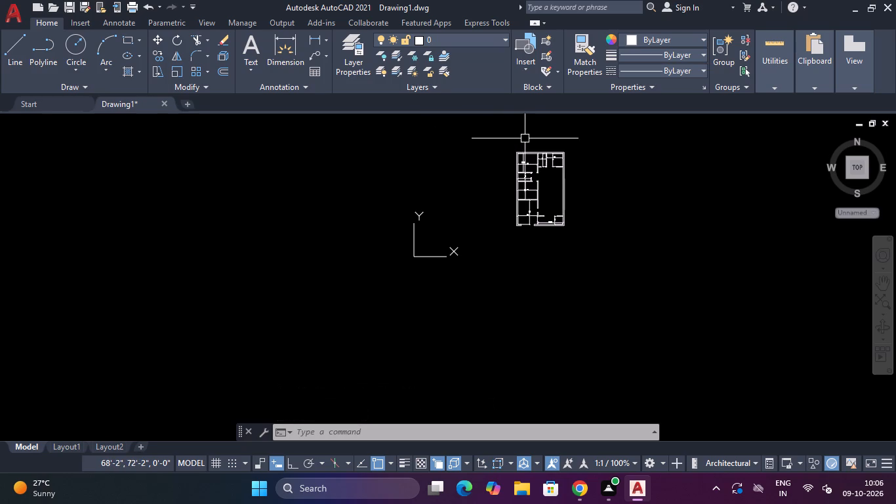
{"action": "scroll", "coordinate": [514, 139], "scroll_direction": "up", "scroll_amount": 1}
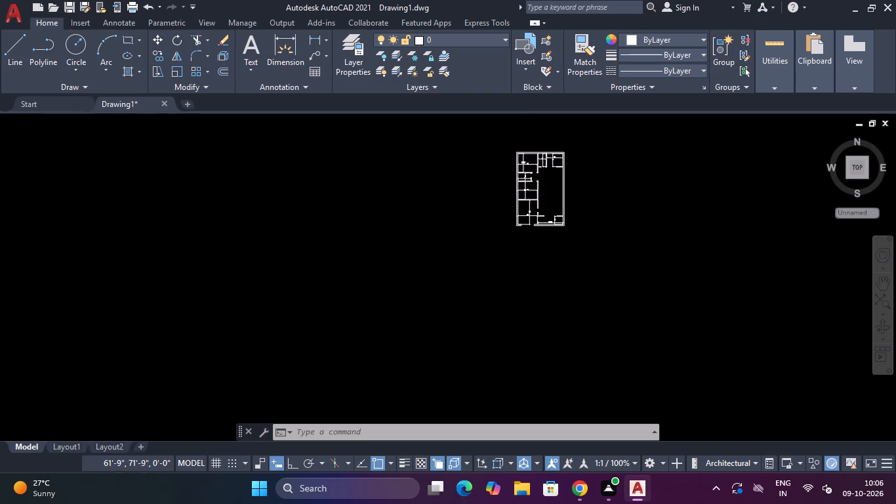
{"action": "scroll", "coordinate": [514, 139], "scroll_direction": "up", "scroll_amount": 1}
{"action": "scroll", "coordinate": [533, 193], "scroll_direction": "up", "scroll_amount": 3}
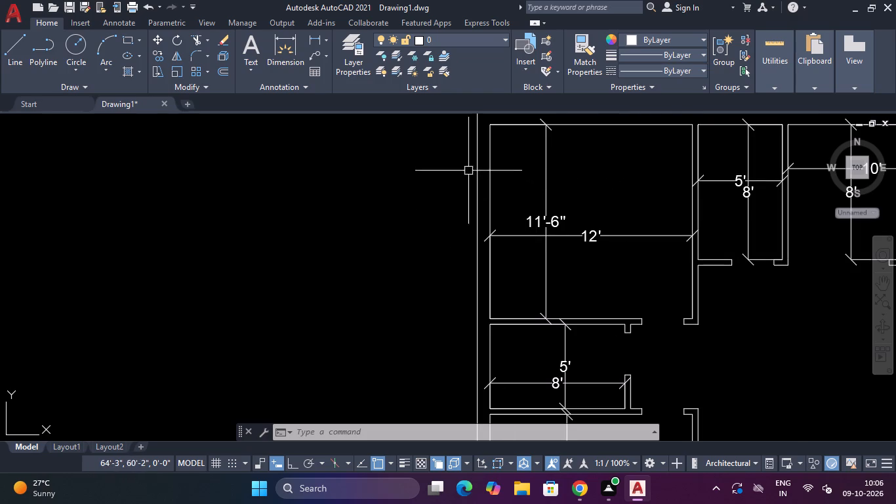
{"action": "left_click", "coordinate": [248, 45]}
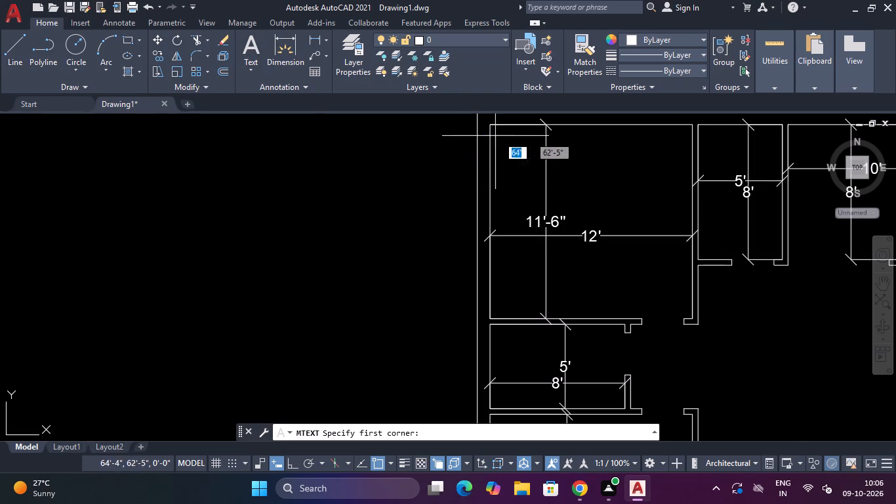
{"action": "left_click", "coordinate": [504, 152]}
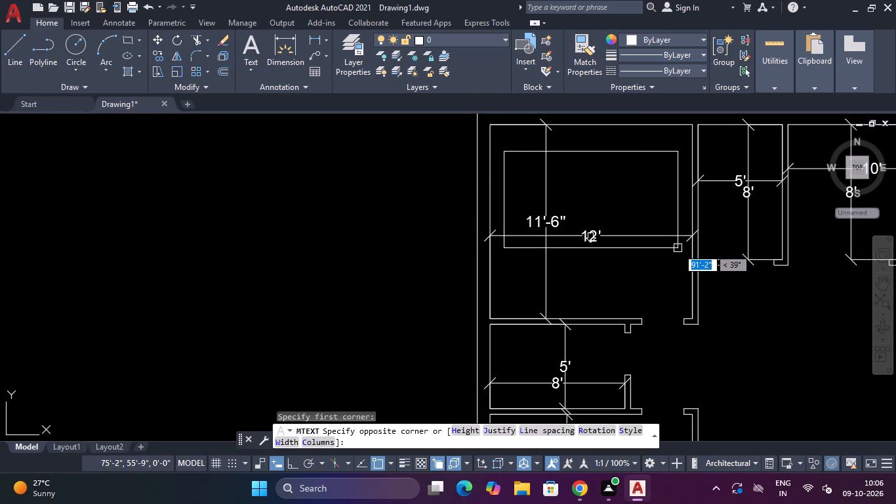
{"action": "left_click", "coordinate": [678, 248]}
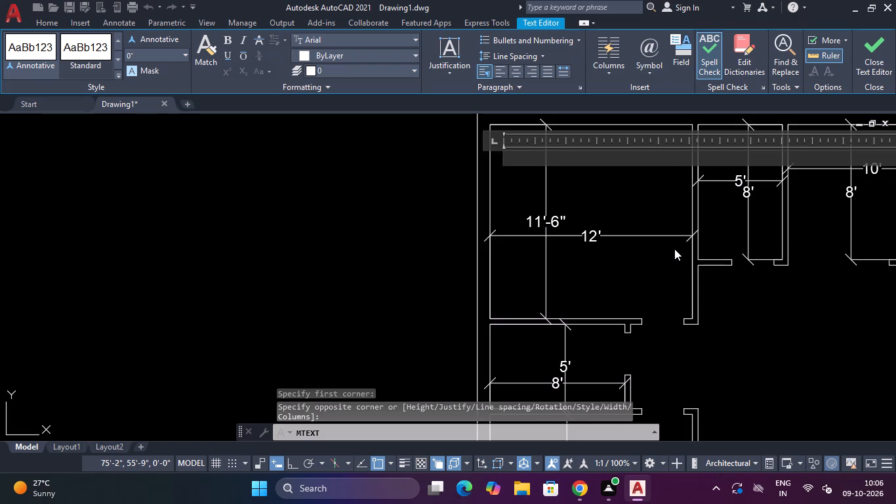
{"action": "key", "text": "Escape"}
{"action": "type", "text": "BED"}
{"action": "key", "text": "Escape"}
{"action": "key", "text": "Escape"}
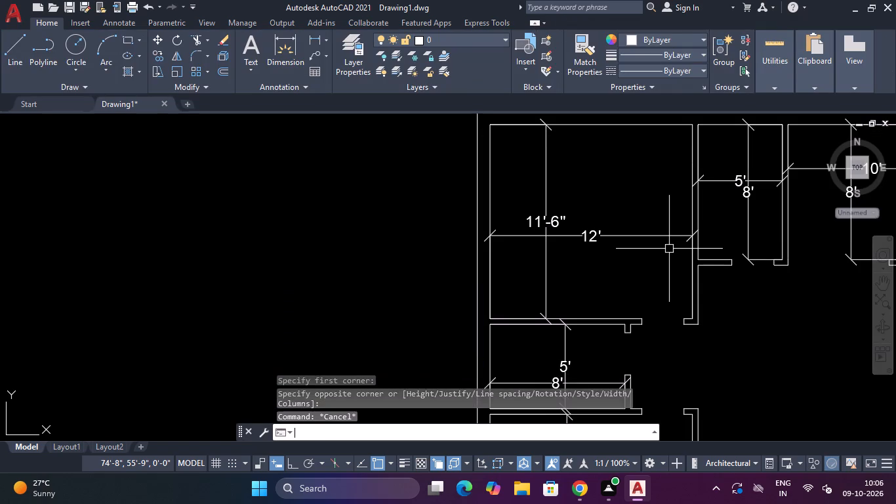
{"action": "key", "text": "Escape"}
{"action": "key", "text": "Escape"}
Add a multiline text label inside the northwest room reading "BEDROOM 2" with "12' X 11'" on the second line.
{"action": "left_click", "coordinate": [245, 35]}
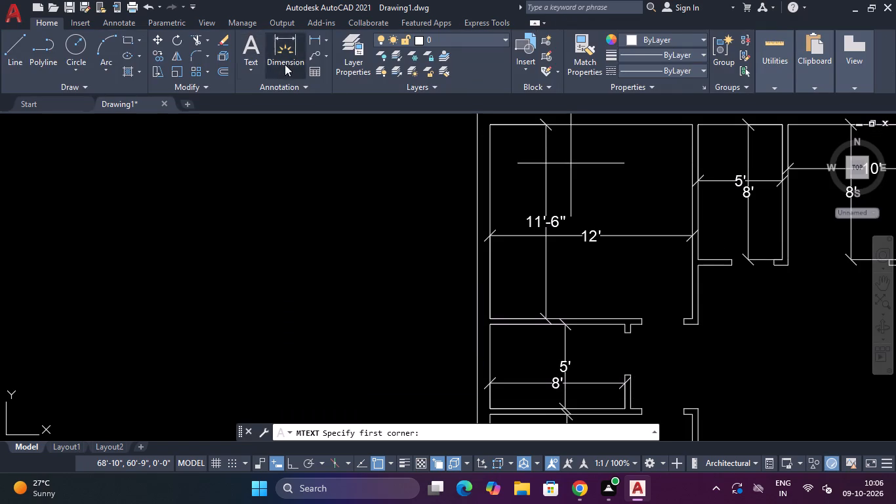
{"action": "left_click", "coordinate": [506, 154]}
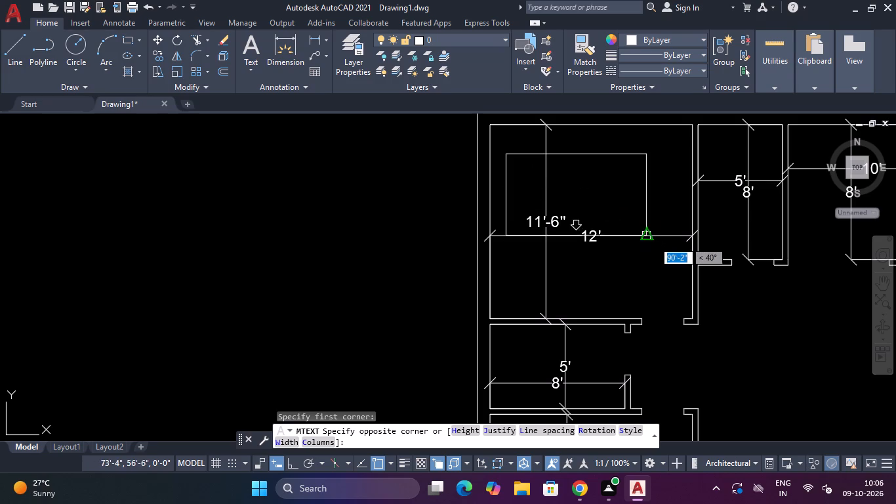
{"action": "left_click", "coordinate": [694, 230]}
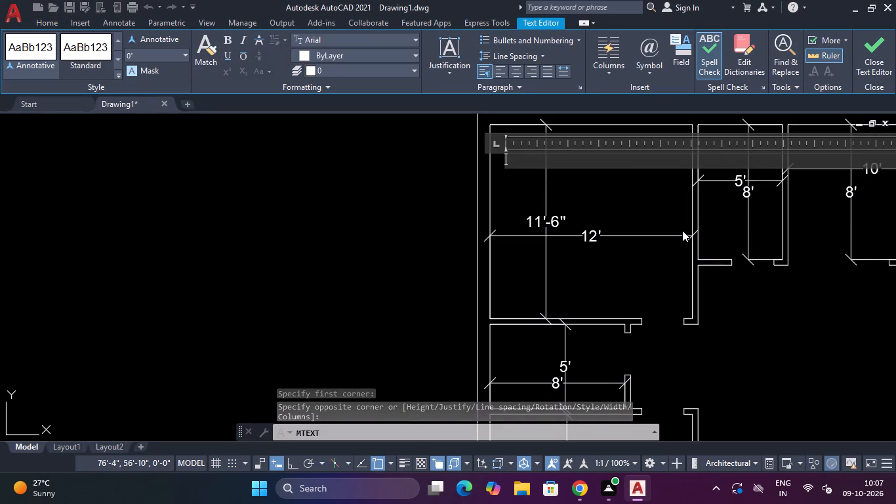
{"action": "type", "text": "BED"}
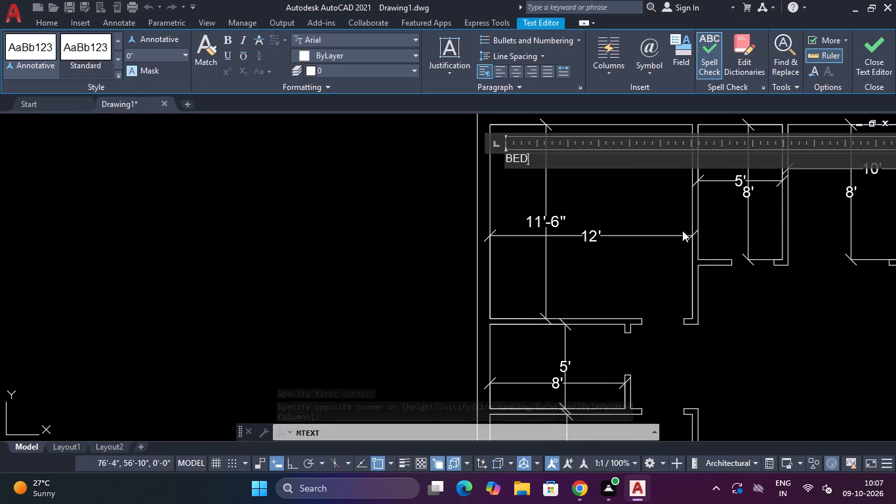
{"action": "key", "text": "r"}
{"action": "type", "text": "OOM"}
{"action": "key", "text": "space"}
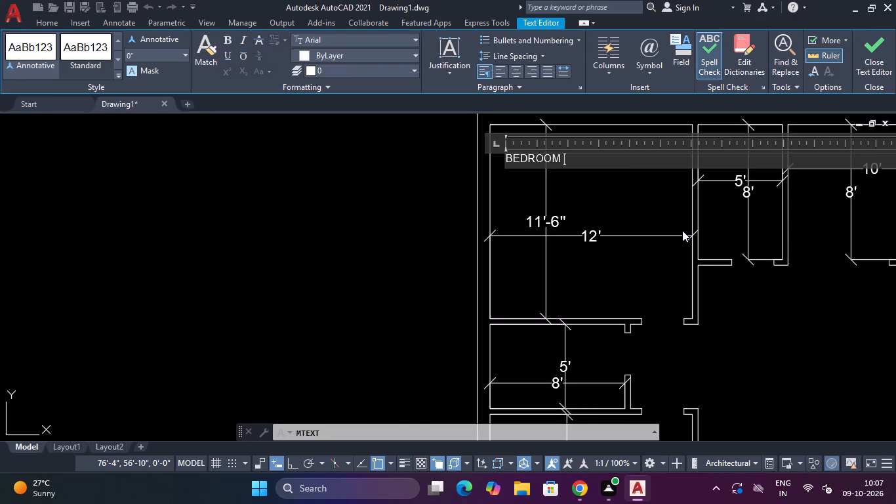
{"action": "key", "text": "2"}
{"action": "key", "text": "Return"}
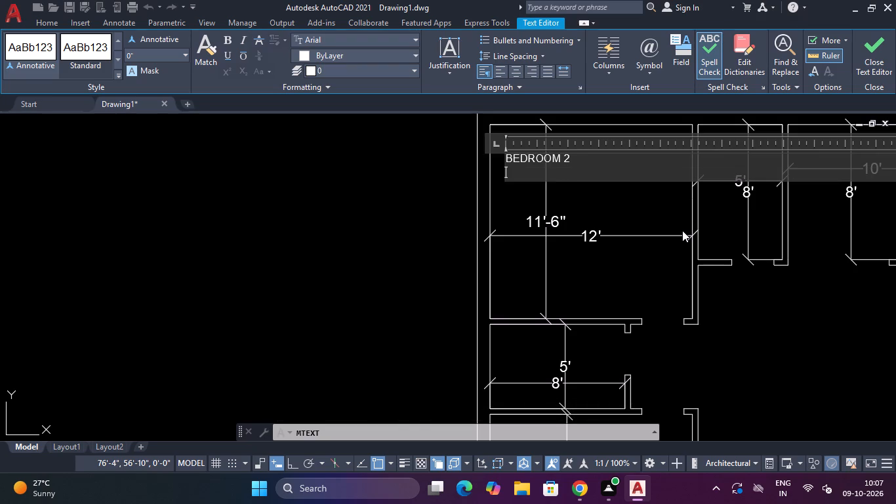
{"action": "type", "text": "12'"}
{"action": "key", "text": "space"}
{"action": "type", "text": "X"}
{"action": "key", "text": "space"}
{"action": "type", "text": "11'"}
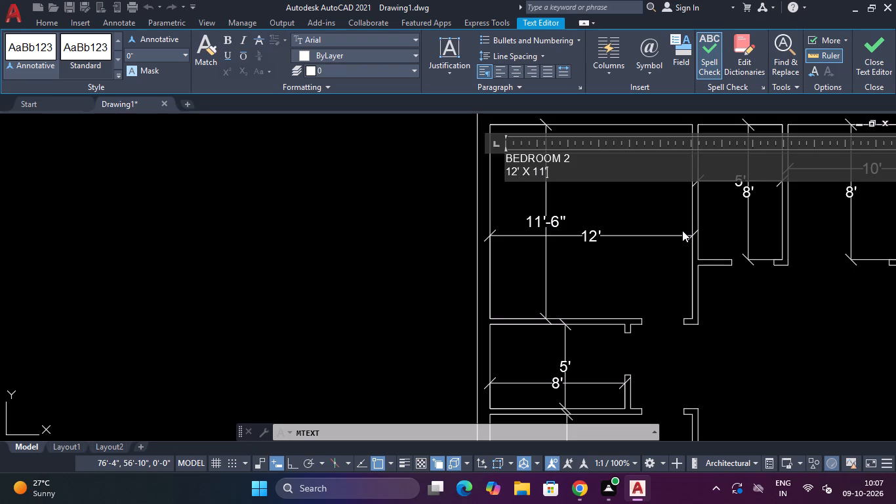
{"action": "left_click", "coordinate": [857, 60]}
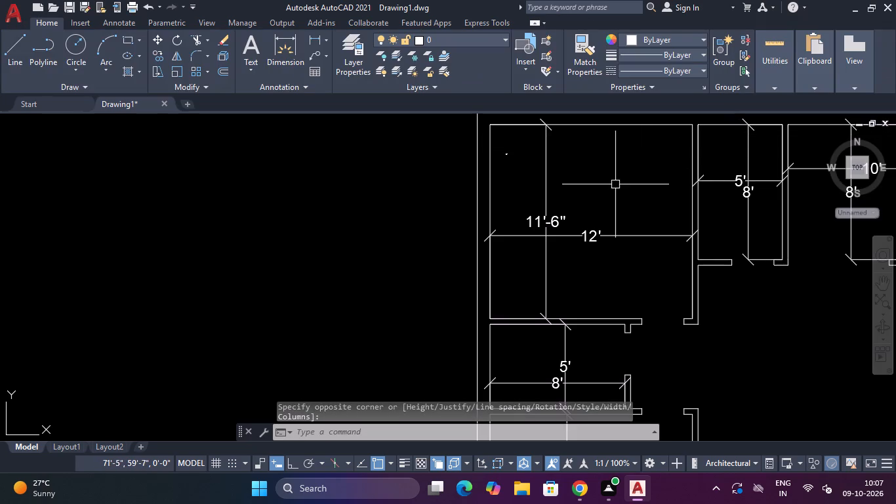
Add a multiline text label in the narrow room east of Bedroom 2 reading "TOILET" with "5' X 8'" on the second line.
{"action": "scroll", "coordinate": [615, 186], "scroll_direction": "down", "scroll_amount": 3}
{"action": "scroll", "coordinate": [615, 186], "scroll_direction": "up", "scroll_amount": 3}
{"action": "scroll", "coordinate": [697, 165], "scroll_direction": "down", "scroll_amount": 3}
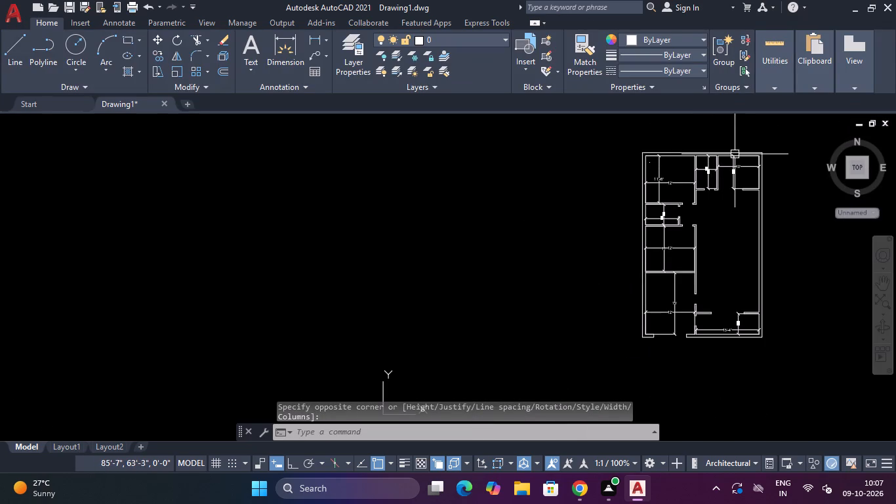
{"action": "scroll", "coordinate": [707, 163], "scroll_direction": "up", "scroll_amount": 4}
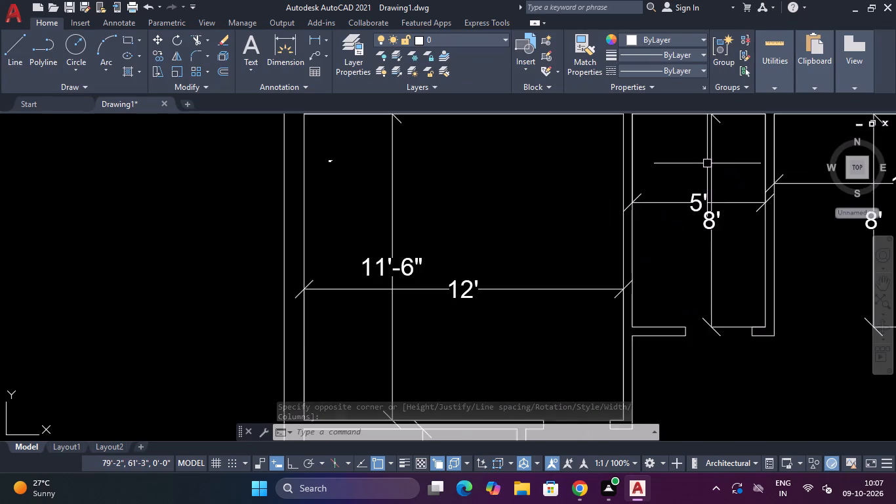
{"action": "scroll", "coordinate": [704, 167], "scroll_direction": "up", "scroll_amount": 1}
{"action": "scroll", "coordinate": [704, 167], "scroll_direction": "down", "scroll_amount": 3}
{"action": "scroll", "coordinate": [704, 167], "scroll_direction": "up", "scroll_amount": 2}
{"action": "key", "text": "Escape"}
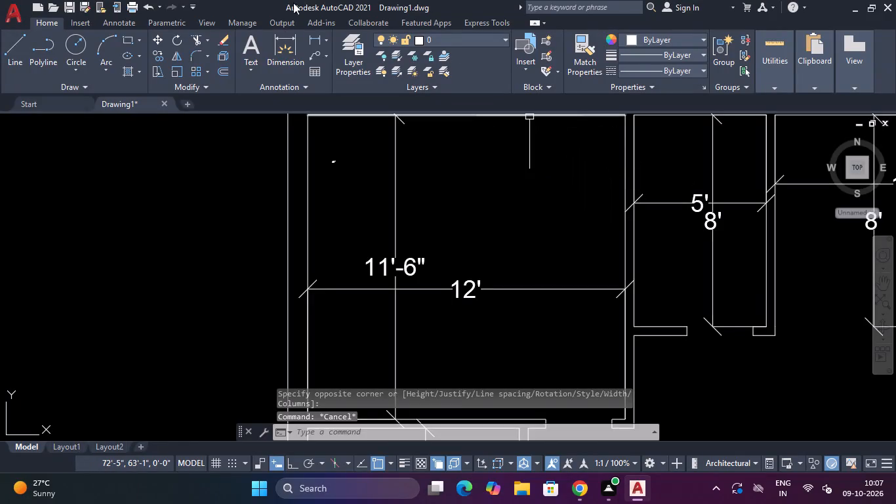
{"action": "left_click", "coordinate": [245, 45]}
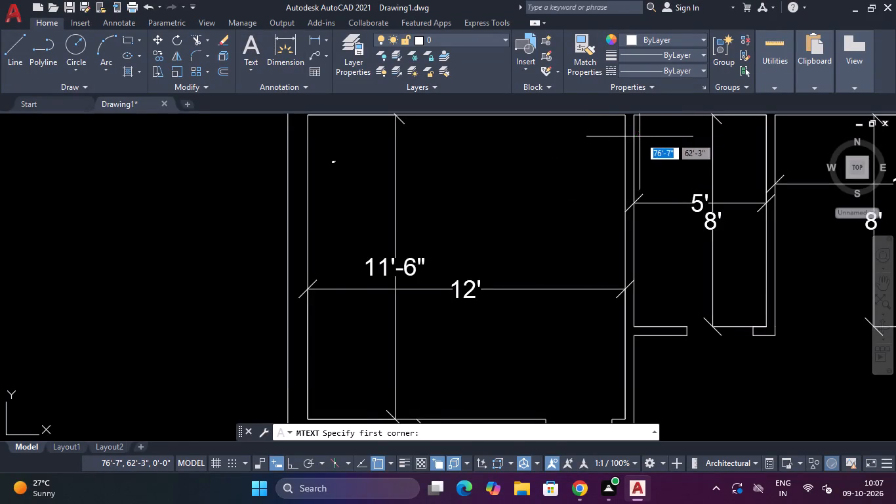
{"action": "left_click", "coordinate": [638, 136]}
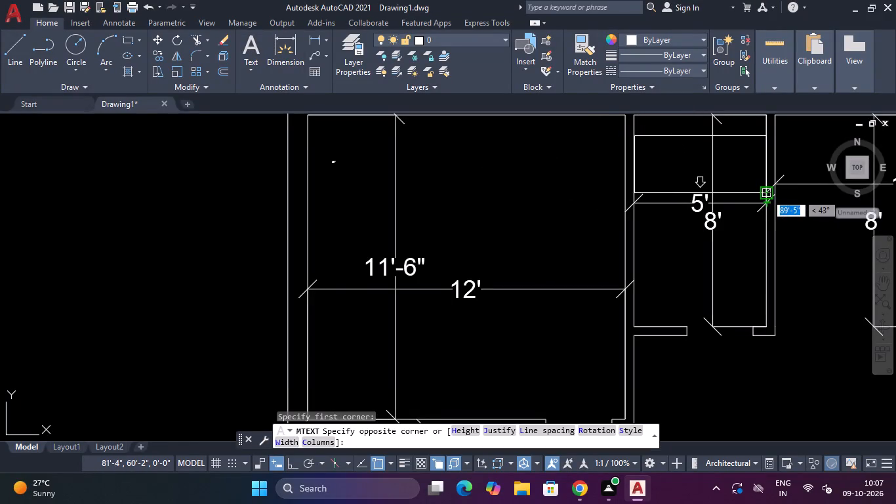
{"action": "left_click", "coordinate": [761, 191]}
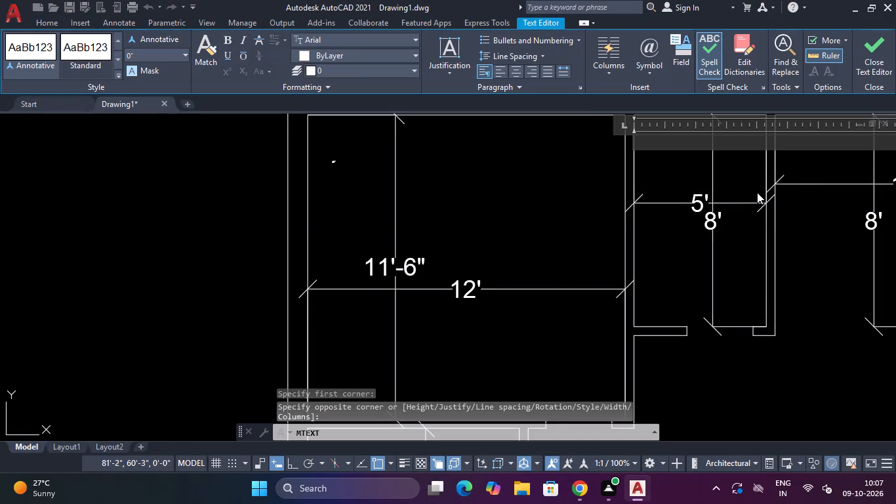
{"action": "key", "text": "t"}
{"action": "key", "text": "o"}
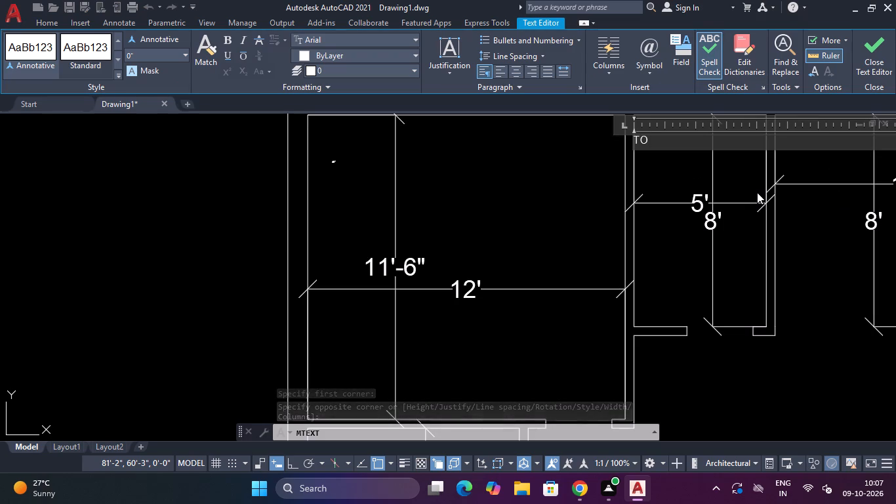
{"action": "type", "text": "IL"}
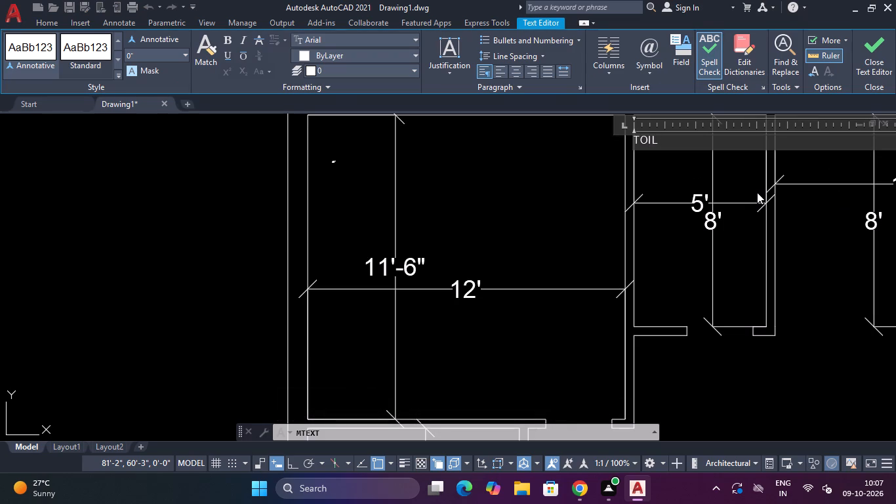
{"action": "type", "text": "ET"}
{"action": "key", "text": "Return"}
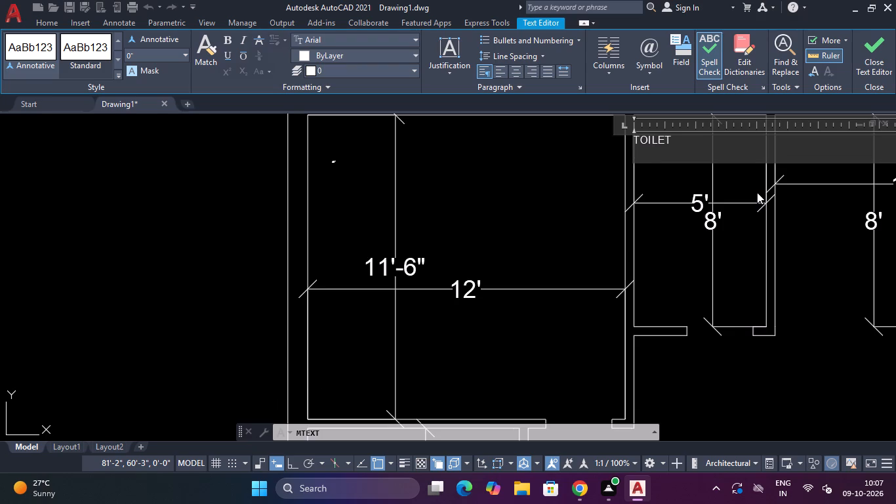
{"action": "type", "text": "5'"}
{"action": "key", "text": "space"}
{"action": "type", "text": "X"}
{"action": "key", "text": "space"}
{"action": "key", "text": "8"}
{"action": "key", "text": "apostrophe"}
{"action": "left_click", "coordinate": [869, 41]}
Add a multiline text label inside the northeast room reading "KITCHEN" with "10' X 8'" on the second line.
{"action": "scroll", "coordinate": [625, 184], "scroll_direction": "down", "scroll_amount": 3}
{"action": "scroll", "coordinate": [716, 178], "scroll_direction": "up", "scroll_amount": 2}
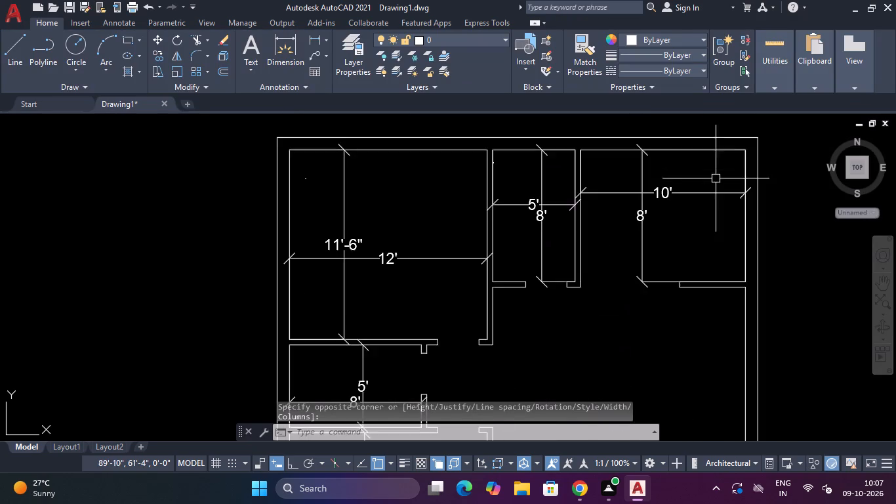
{"action": "scroll", "coordinate": [716, 178], "scroll_direction": "up", "scroll_amount": 1}
{"action": "left_click", "coordinate": [243, 40]}
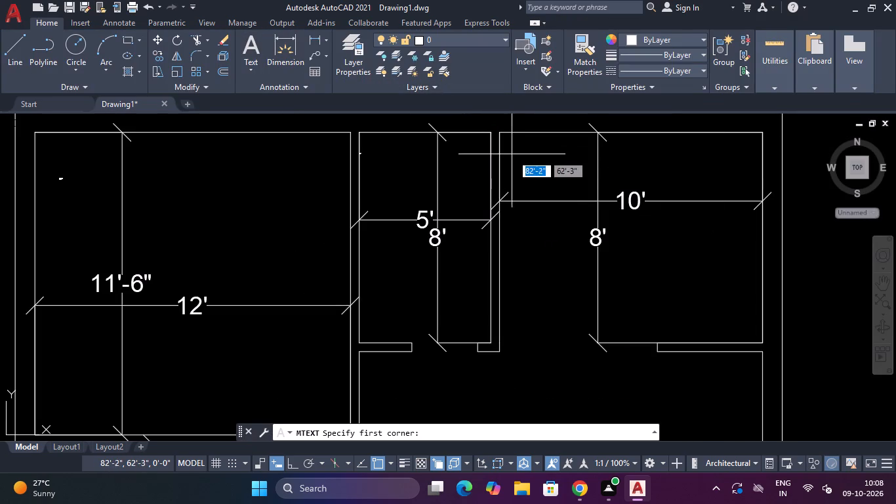
{"action": "left_click", "coordinate": [530, 161]}
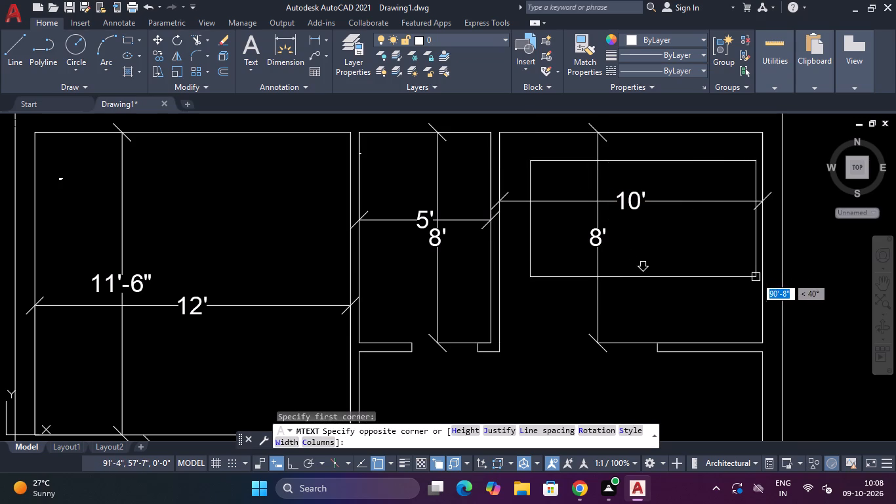
{"action": "left_click", "coordinate": [752, 245]}
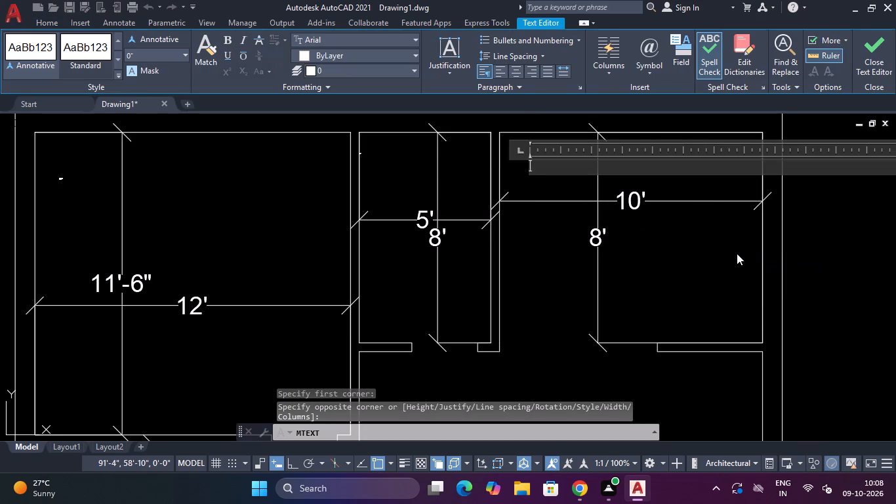
{"action": "type", "text": "KITC"}
{"action": "type", "text": "HE"}
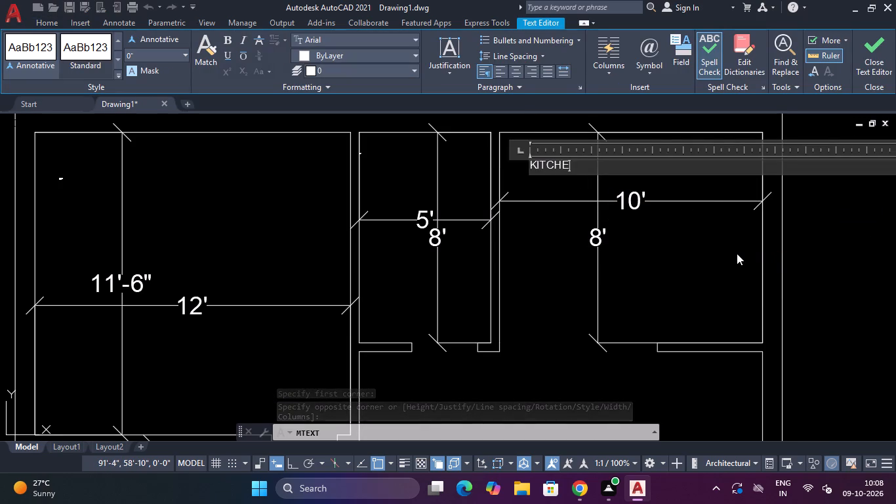
{"action": "key", "text": "n"}
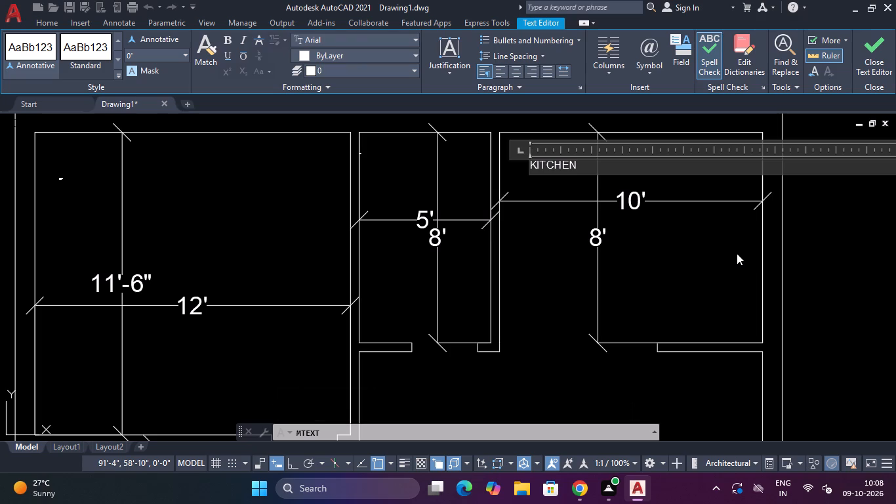
{"action": "key", "text": "Return"}
{"action": "type", "text": "10' X"}
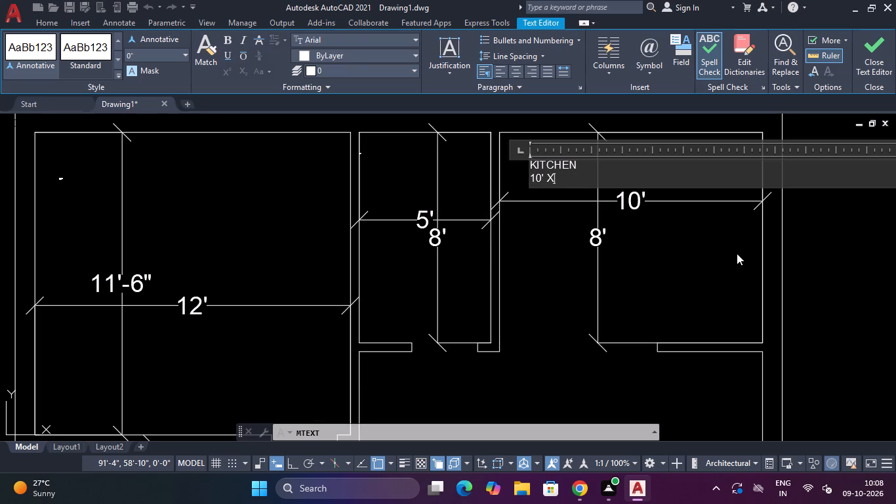
{"action": "key", "text": "space"}
{"action": "type", "text": "80"}
{"action": "key", "text": "BackSpace"}
{"action": "key", "text": "shift+quotedbl"}
{"action": "key", "text": "BackSpace"}
{"action": "key", "text": "apostrophe"}
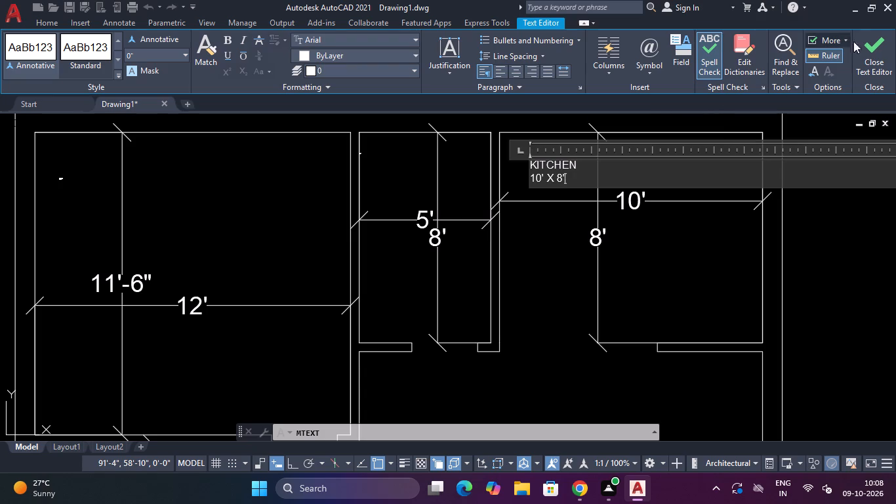
{"action": "left_click", "coordinate": [870, 52]}
Add a multiline text label in the small room directly south of Bedroom 2 reading "TOILET" with "8' X 5'" on the second line.
{"action": "scroll", "coordinate": [483, 198], "scroll_direction": "down", "scroll_amount": 3}
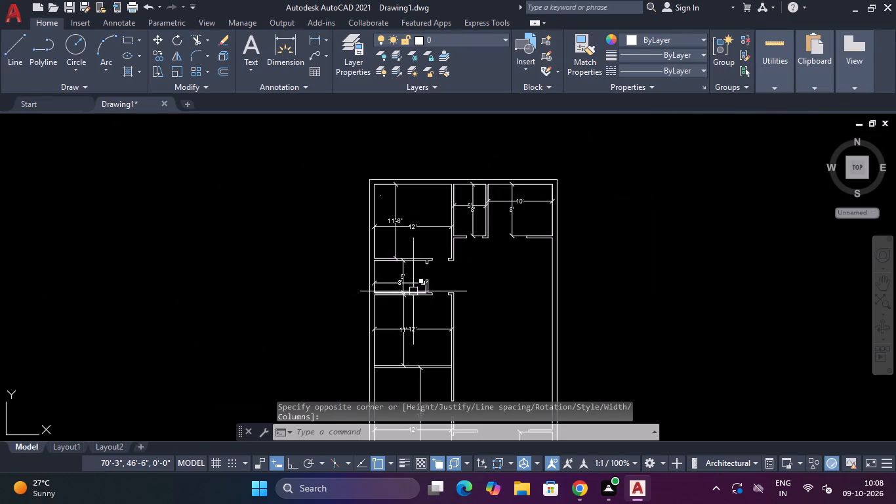
{"action": "scroll", "coordinate": [388, 291], "scroll_direction": "up", "scroll_amount": 3}
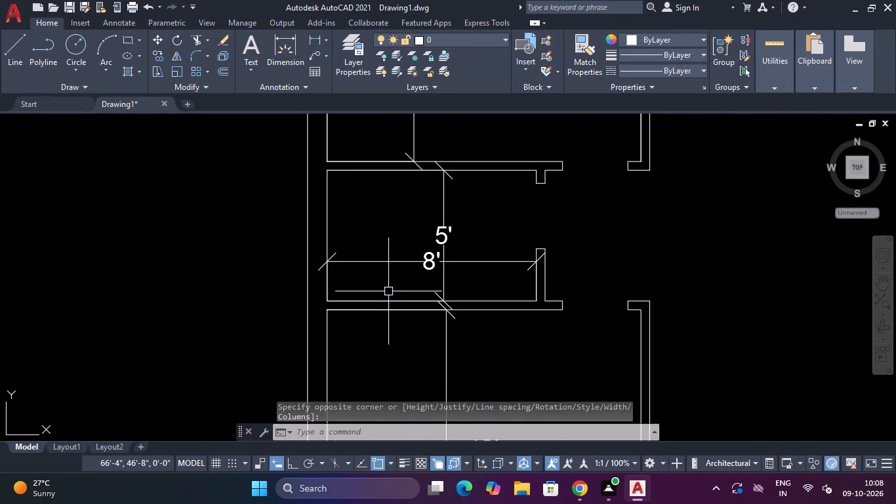
{"action": "scroll", "coordinate": [386, 290], "scroll_direction": "up", "scroll_amount": 1}
{"action": "scroll", "coordinate": [386, 289], "scroll_direction": "down", "scroll_amount": 2}
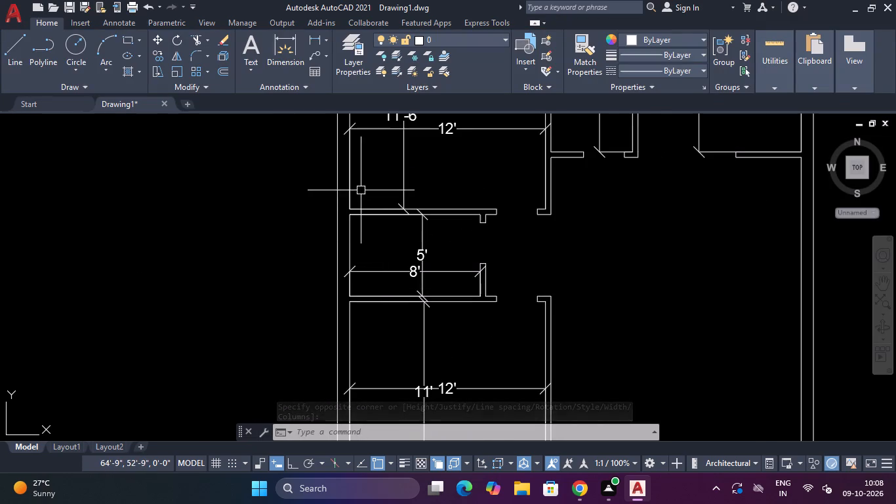
{"action": "left_click", "coordinate": [253, 36]}
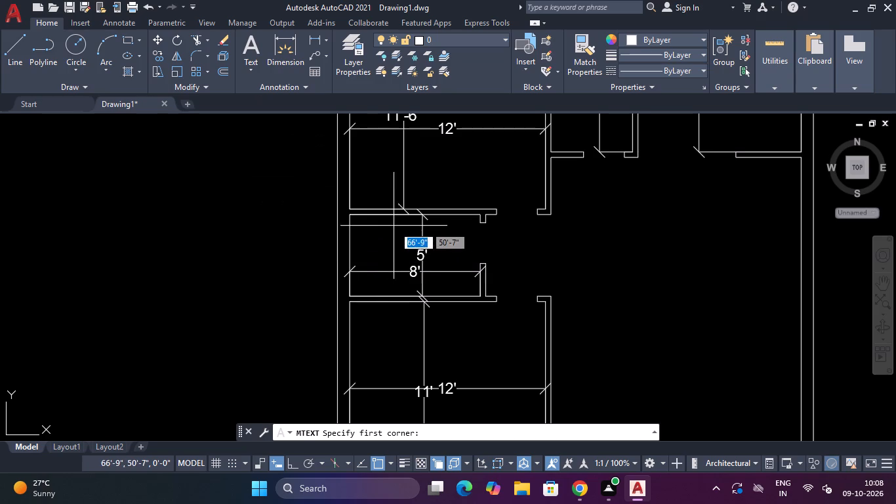
{"action": "left_click", "coordinate": [363, 230]}
{"action": "left_click", "coordinate": [470, 274]}
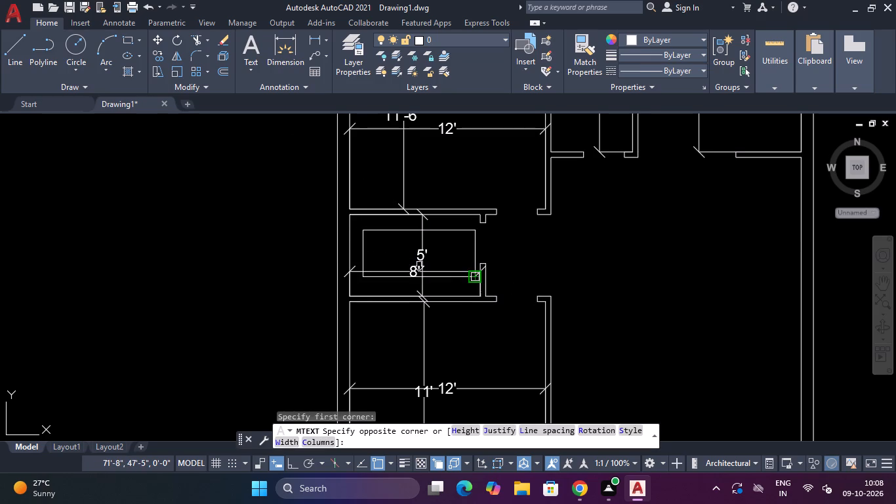
{"action": "key", "text": "t"}
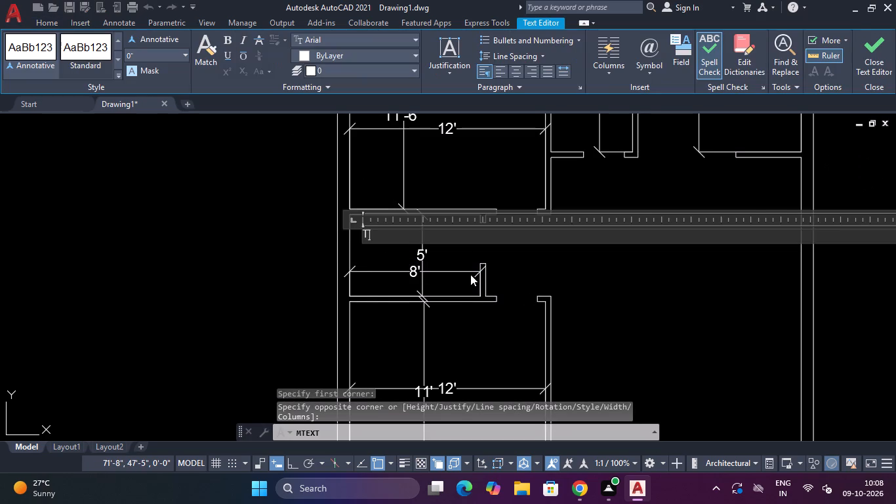
{"action": "type", "text": "OILER"}
{"action": "key", "text": "BackSpace"}
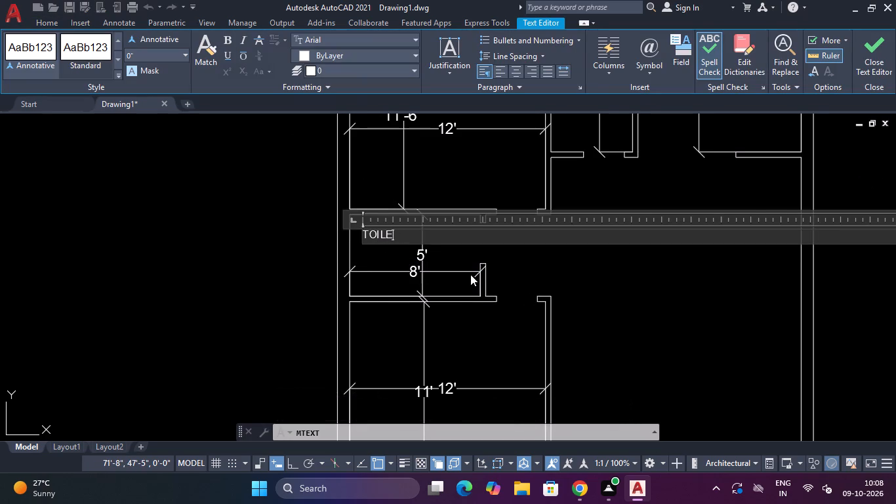
{"action": "key", "text": "t"}
{"action": "key", "text": "Escape"}
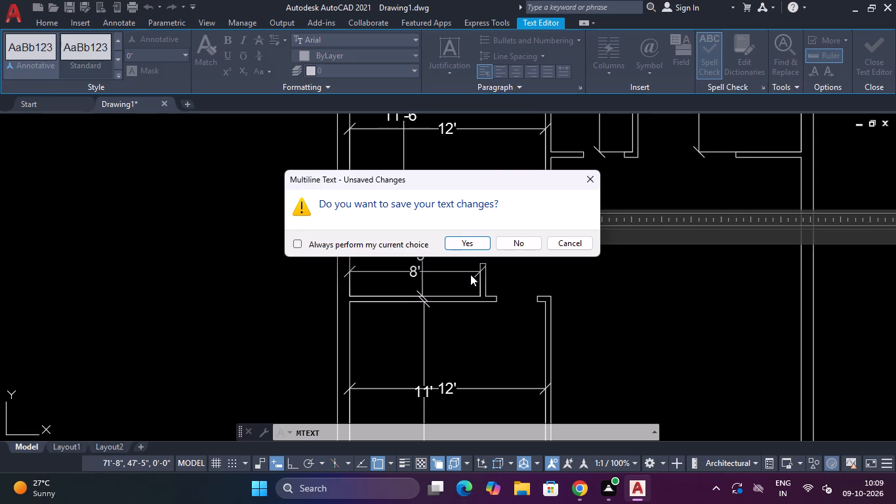
{"action": "key", "text": "Escape"}
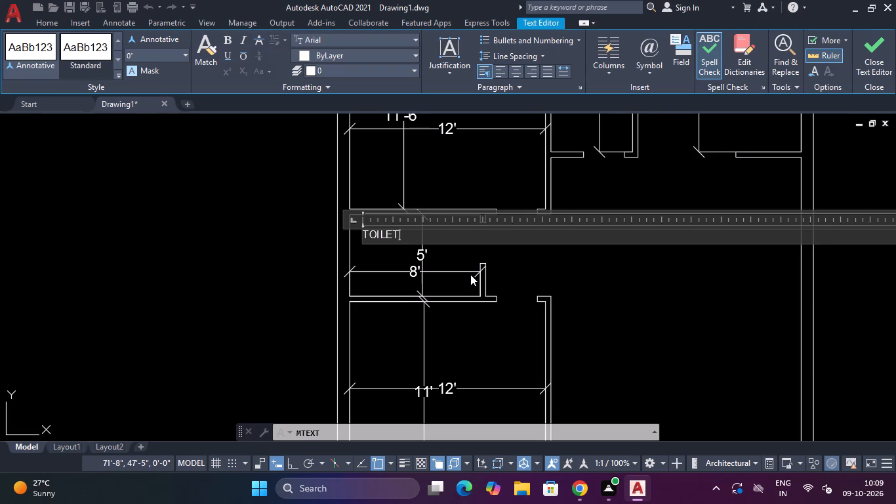
{"action": "key", "text": "Return"}
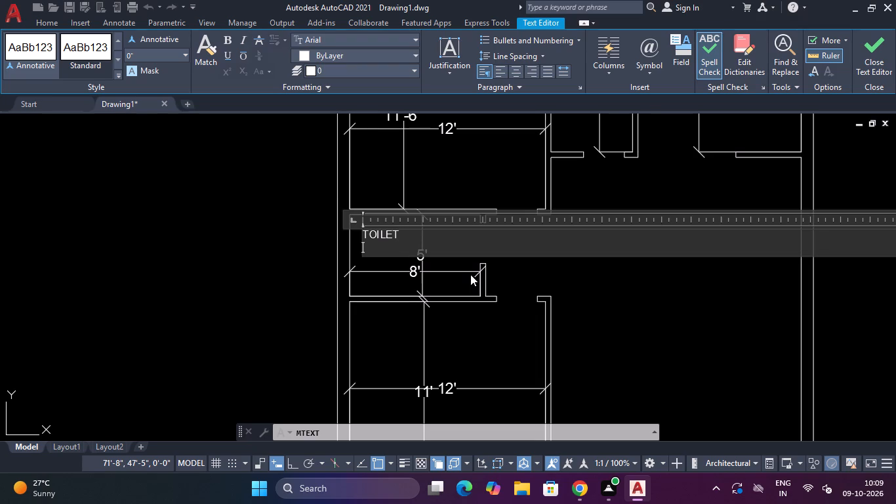
{"action": "type", "text": "8' X"}
{"action": "key", "text": "space"}
{"action": "type", "text": "5'"}
{"action": "key", "text": "space"}
{"action": "left_click", "coordinate": [888, 49]}
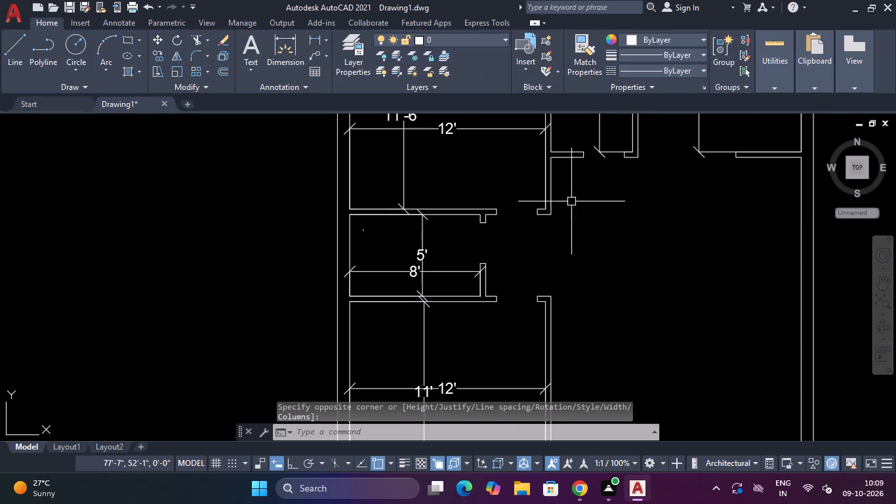
Add a multiline text label in the room south of the 8' x 5' toilet reading "BEDROOM 1" with "12' X 11'" on the second line.
{"action": "scroll", "coordinate": [564, 205], "scroll_direction": "down", "scroll_amount": 4}
{"action": "scroll", "coordinate": [510, 304], "scroll_direction": "up", "scroll_amount": 2}
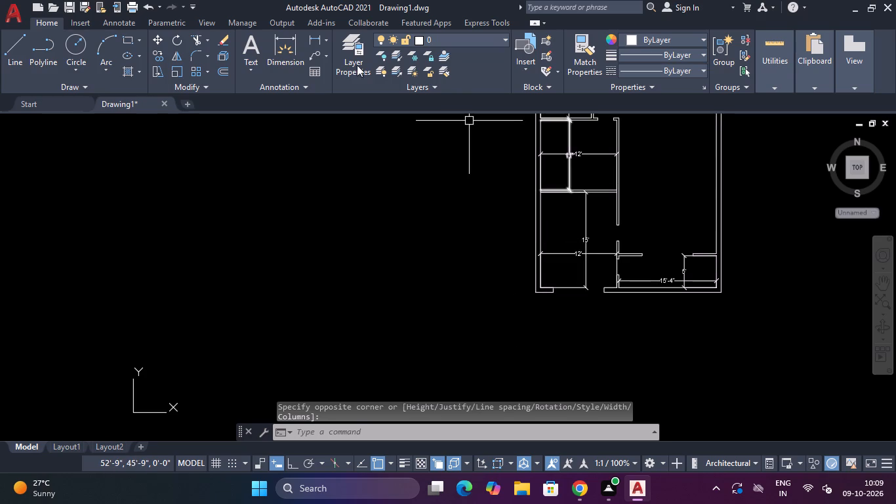
{"action": "left_click", "coordinate": [254, 36]}
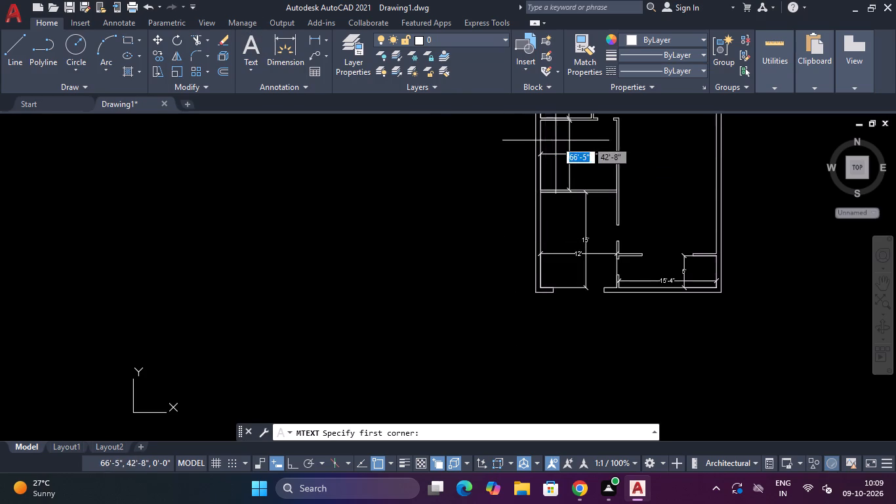
{"action": "left_click", "coordinate": [543, 137]}
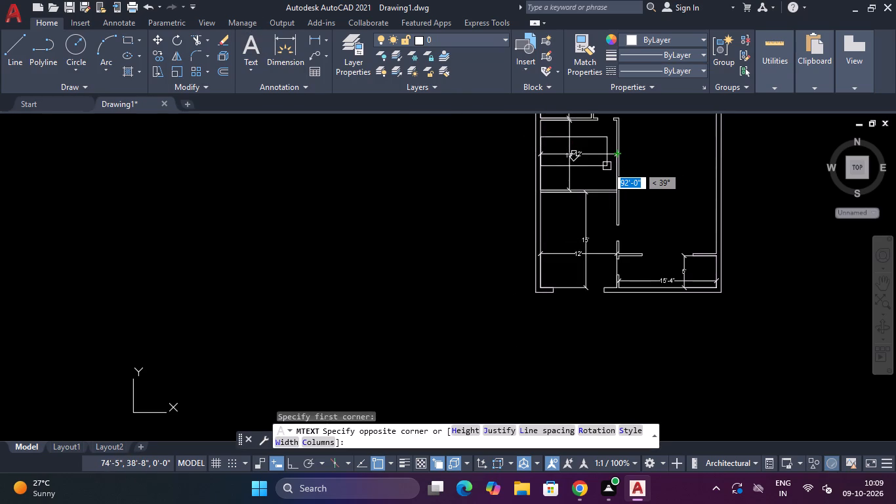
{"action": "left_click", "coordinate": [609, 167]}
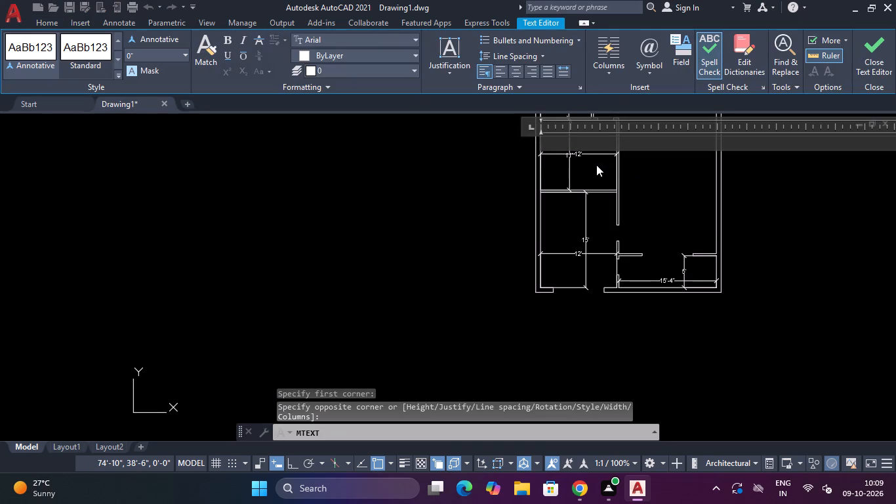
{"action": "type", "text": "BED"}
{"action": "type", "text": "ROO"}
{"action": "key", "text": "m"}
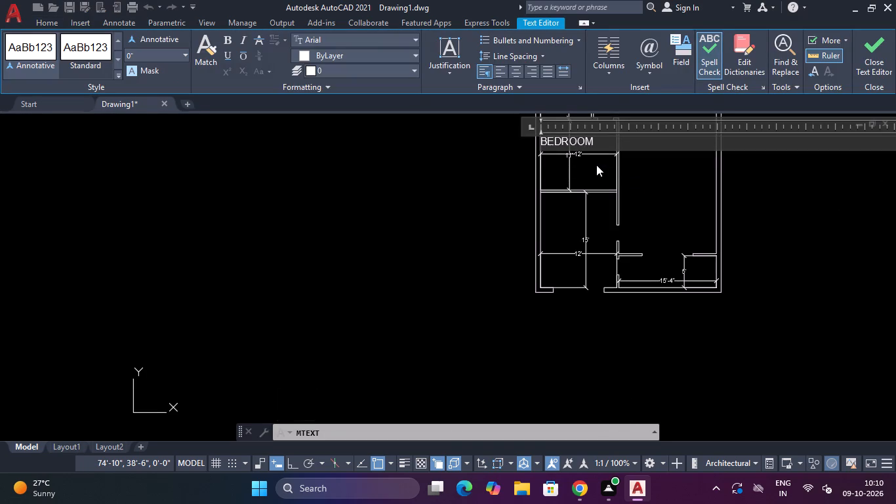
{"action": "key", "text": "space"}
{"action": "type", "text": "1"}
{"action": "key", "text": "space"}
{"action": "key", "text": "Return"}
{"action": "type", "text": "12' X"}
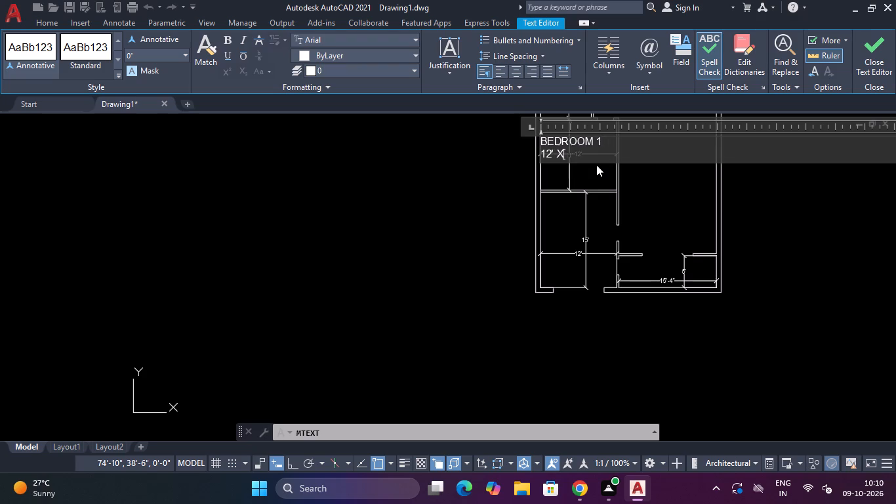
{"action": "key", "text": "space"}
{"action": "type", "text": "11'"}
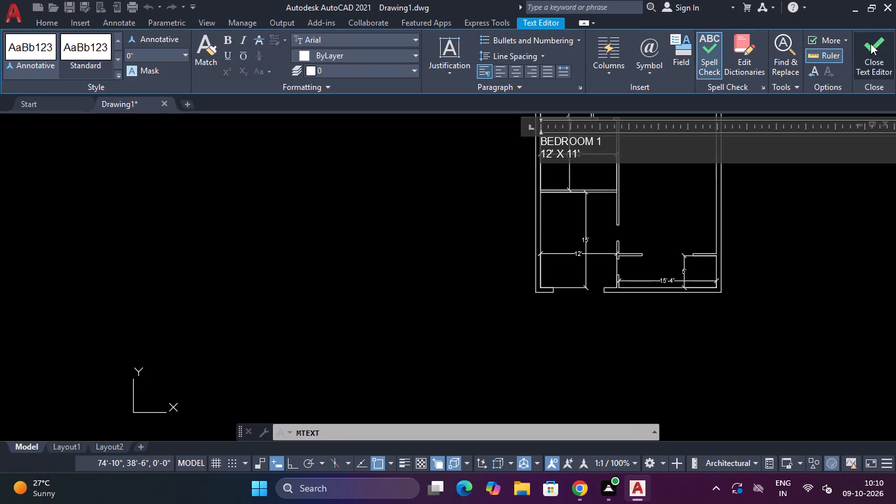
{"action": "left_click", "coordinate": [872, 45]}
Add a multiline text label inside the southwest room reading "PARKING" with "12' X 15'" on the second line.
{"action": "scroll", "coordinate": [589, 193], "scroll_direction": "down", "scroll_amount": 2}
{"action": "scroll", "coordinate": [573, 222], "scroll_direction": "up", "scroll_amount": 3}
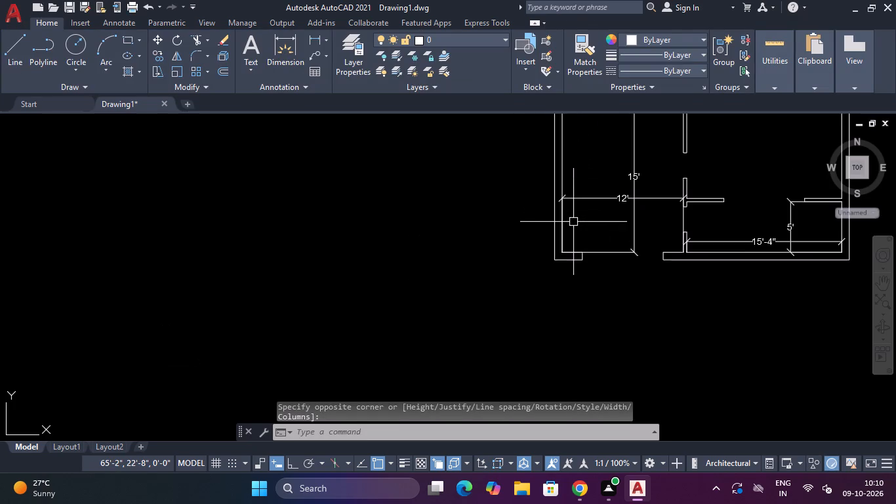
{"action": "scroll", "coordinate": [573, 222], "scroll_direction": "down", "scroll_amount": 2}
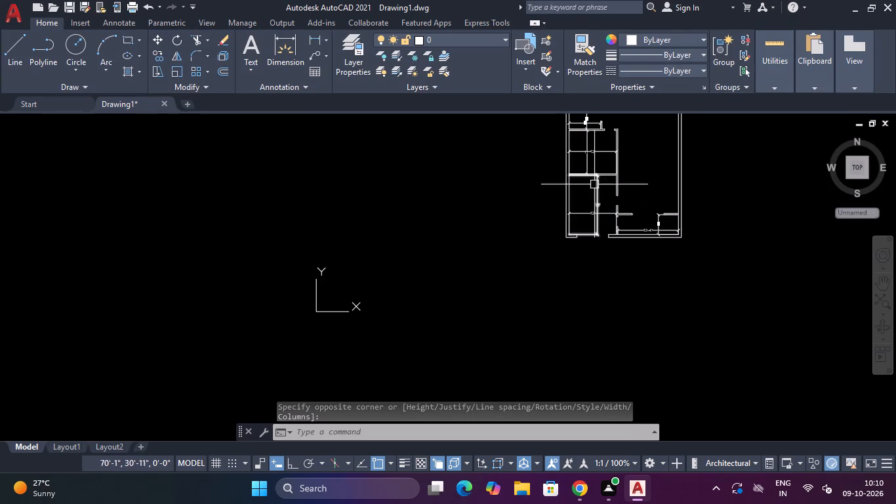
{"action": "scroll", "coordinate": [579, 171], "scroll_direction": "up", "scroll_amount": 2}
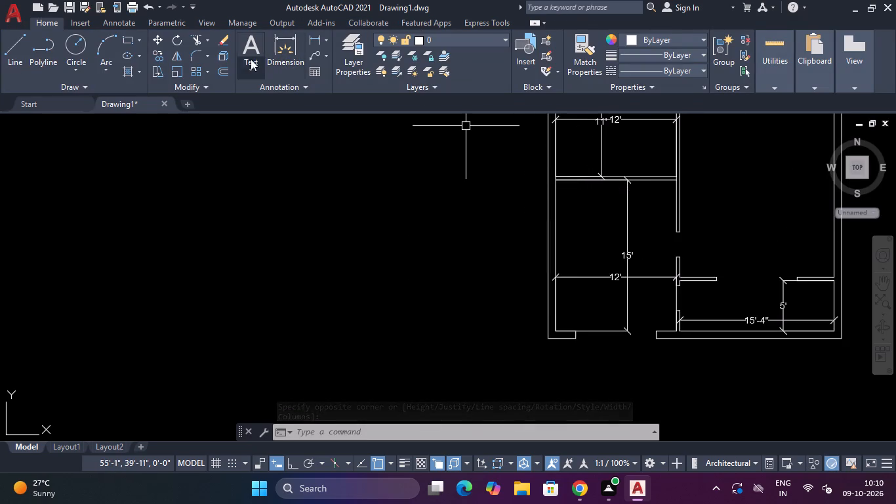
{"action": "left_click", "coordinate": [250, 46]}
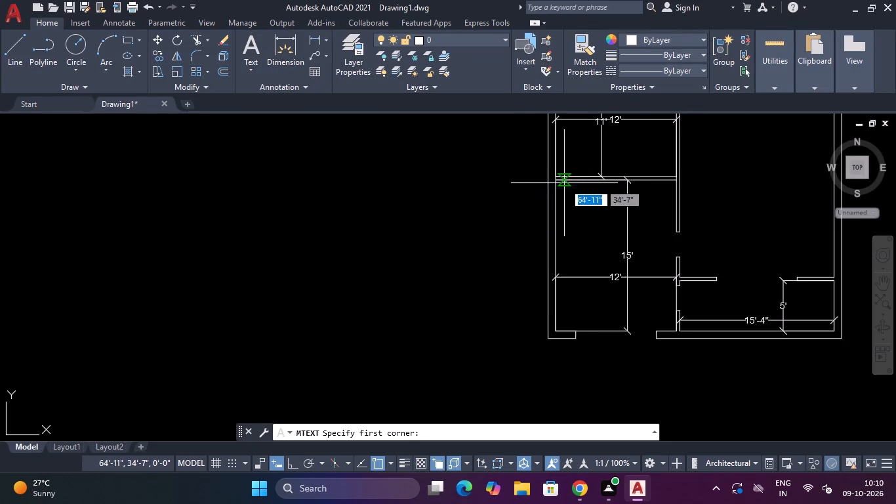
{"action": "left_click", "coordinate": [563, 184]}
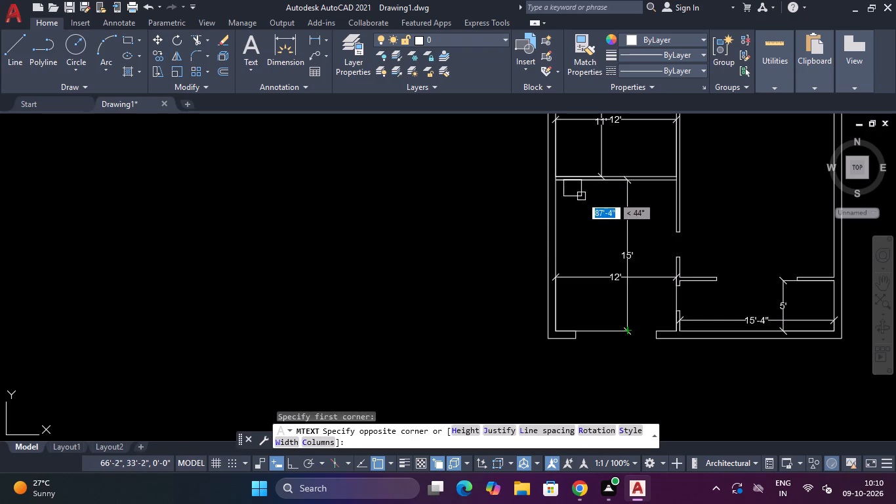
{"action": "left_click", "coordinate": [673, 214]}
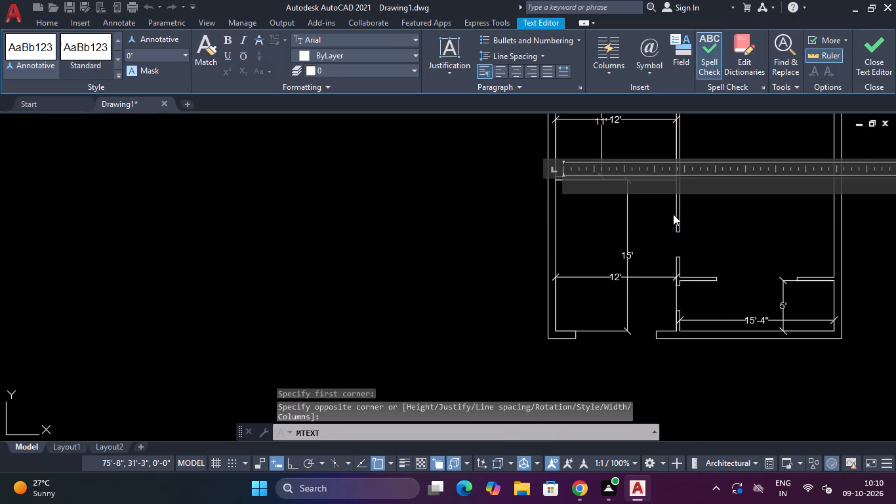
{"action": "type", "text": "PARKING"}
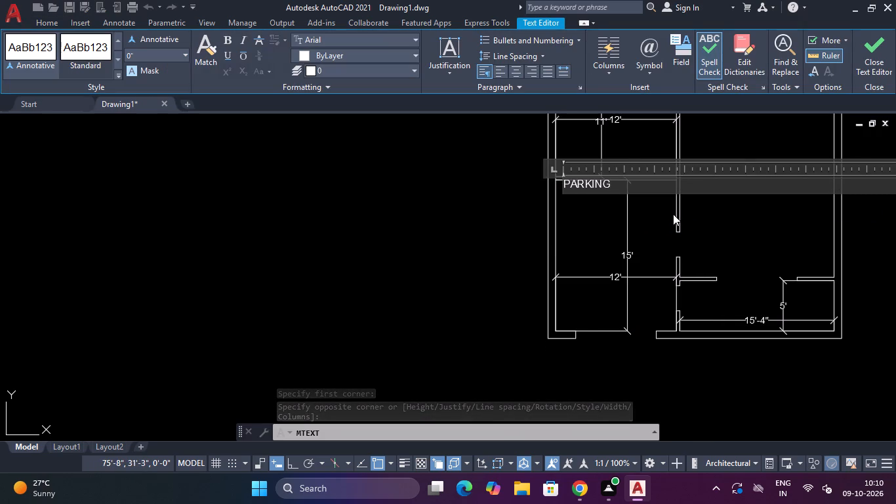
{"action": "key", "text": "space"}
{"action": "key", "text": "Return"}
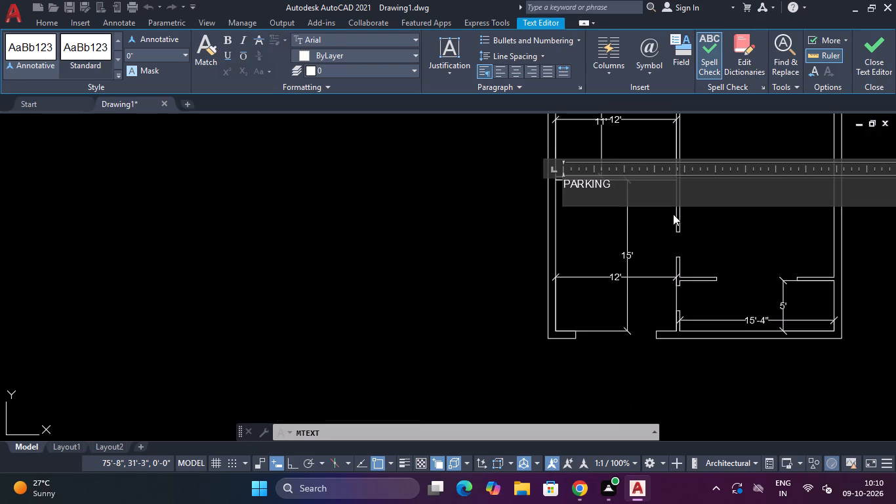
{"action": "type", "text": "12' X"}
{"action": "key", "text": "space"}
{"action": "type", "text": "15'"}
{"action": "left_click_drag", "start_coordinate": [882, 42], "coordinate": [874, 47]}
Add a multiline text label in the large open east room, south of the kitchen, reading "DINING" with "11' X 8'" on the second line.
{"action": "scroll", "coordinate": [691, 213], "scroll_direction": "down", "scroll_amount": 4}
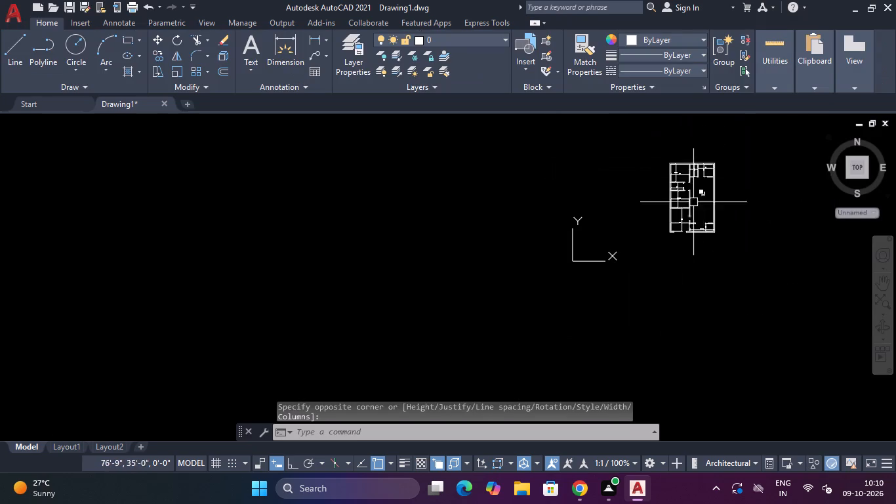
{"action": "scroll", "coordinate": [705, 178], "scroll_direction": "up", "scroll_amount": 4}
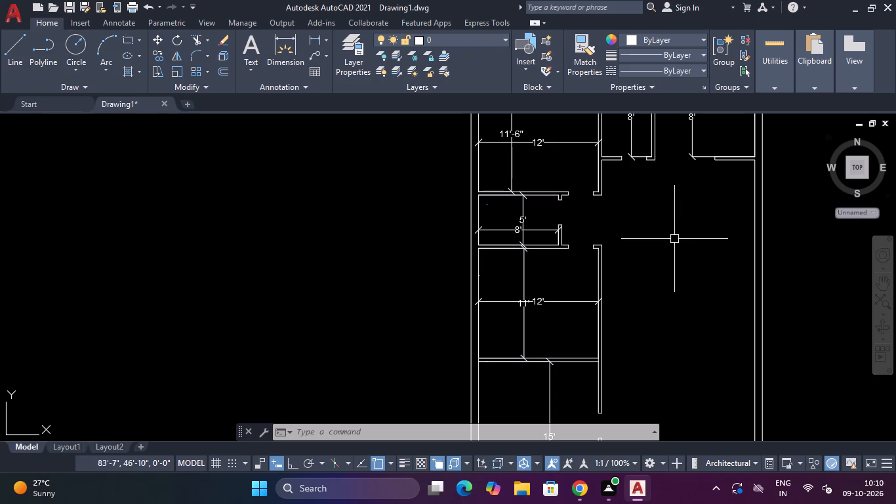
{"action": "scroll", "coordinate": [674, 239], "scroll_direction": "down", "scroll_amount": 1}
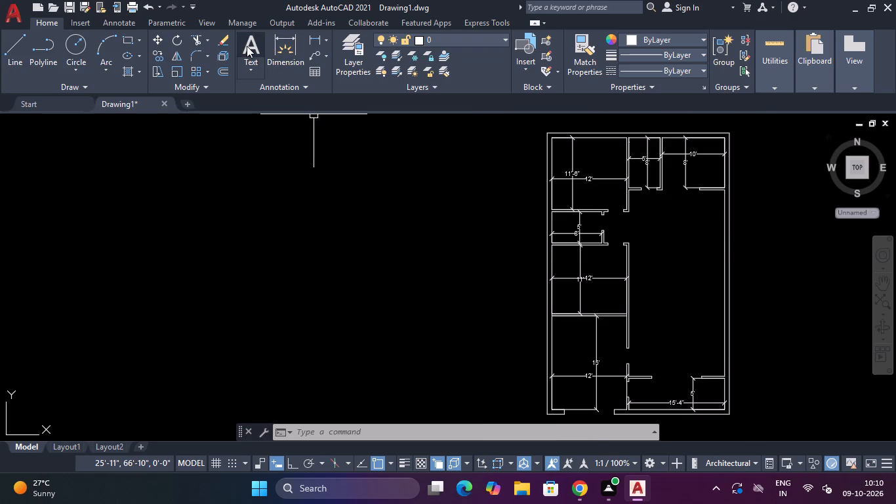
{"action": "left_click", "coordinate": [247, 46]}
{"action": "left_click", "coordinate": [653, 240]}
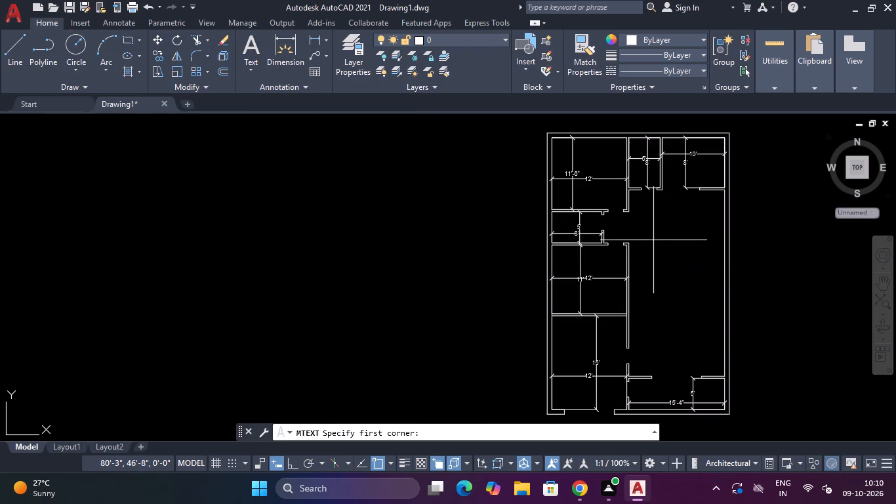
{"action": "scroll", "coordinate": [716, 258], "scroll_direction": "up", "scroll_amount": 2}
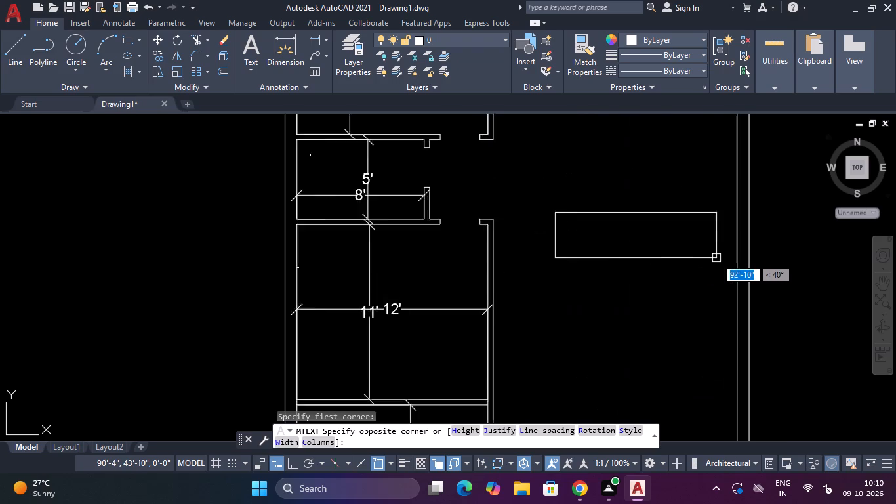
{"action": "scroll", "coordinate": [716, 258], "scroll_direction": "up", "scroll_amount": 1}
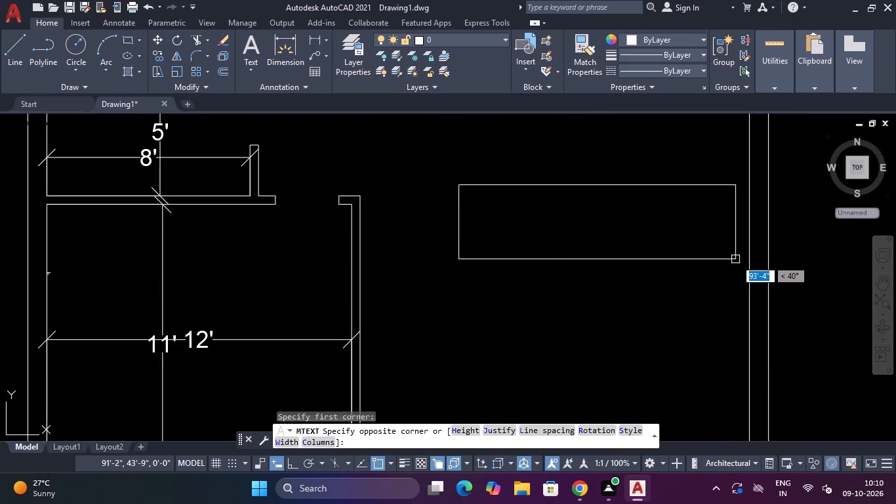
{"action": "left_click", "coordinate": [737, 260]}
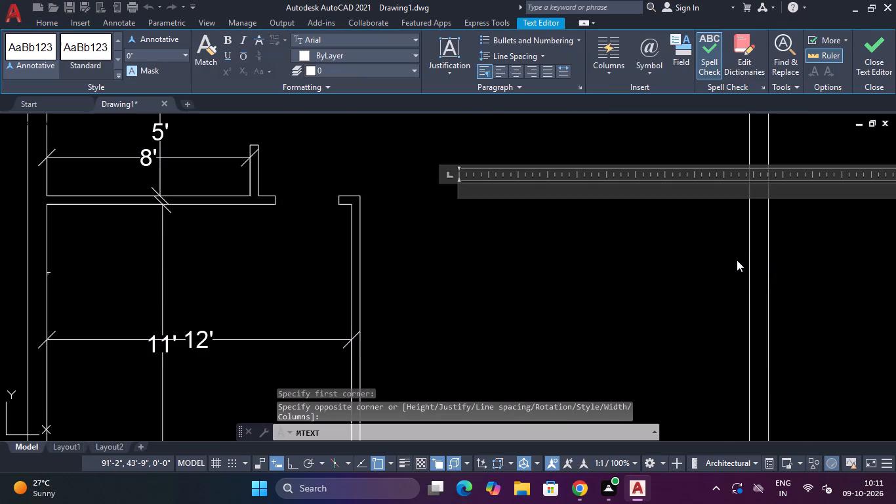
{"action": "key", "text": "d"}
{"action": "type", "text": "INI"}
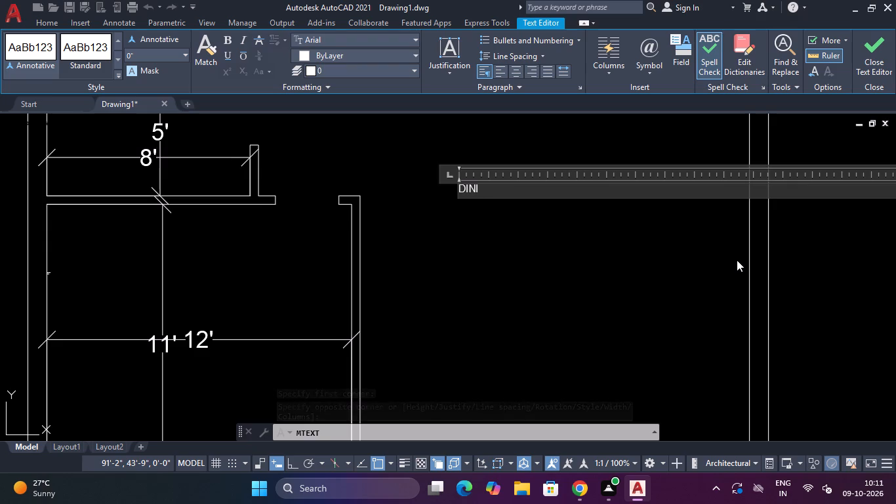
{"action": "key", "text": "g"}
{"action": "key", "text": "BackSpace"}
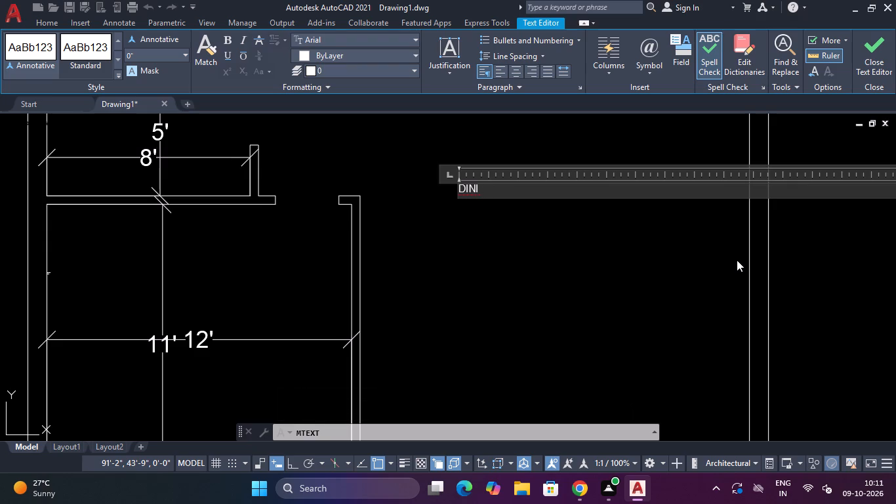
{"action": "type", "text": "NG"}
{"action": "key", "text": "Return"}
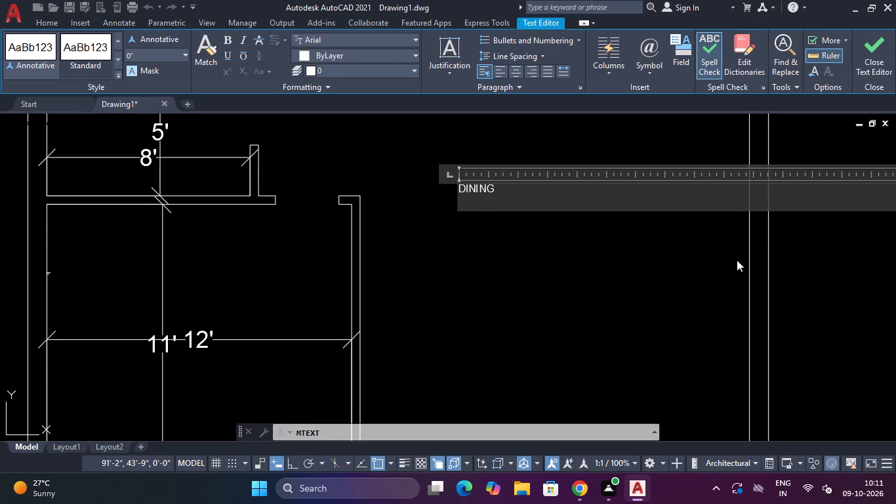
{"action": "type", "text": "11'"}
{"action": "key", "text": "space"}
{"action": "type", "text": "X"}
{"action": "key", "text": "space"}
{"action": "type", "text": "8'"}
{"action": "left_click", "coordinate": [874, 68]}
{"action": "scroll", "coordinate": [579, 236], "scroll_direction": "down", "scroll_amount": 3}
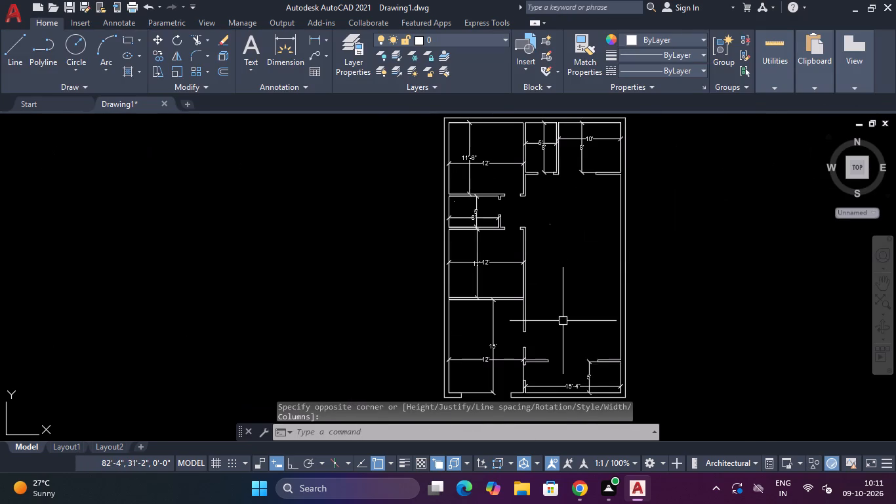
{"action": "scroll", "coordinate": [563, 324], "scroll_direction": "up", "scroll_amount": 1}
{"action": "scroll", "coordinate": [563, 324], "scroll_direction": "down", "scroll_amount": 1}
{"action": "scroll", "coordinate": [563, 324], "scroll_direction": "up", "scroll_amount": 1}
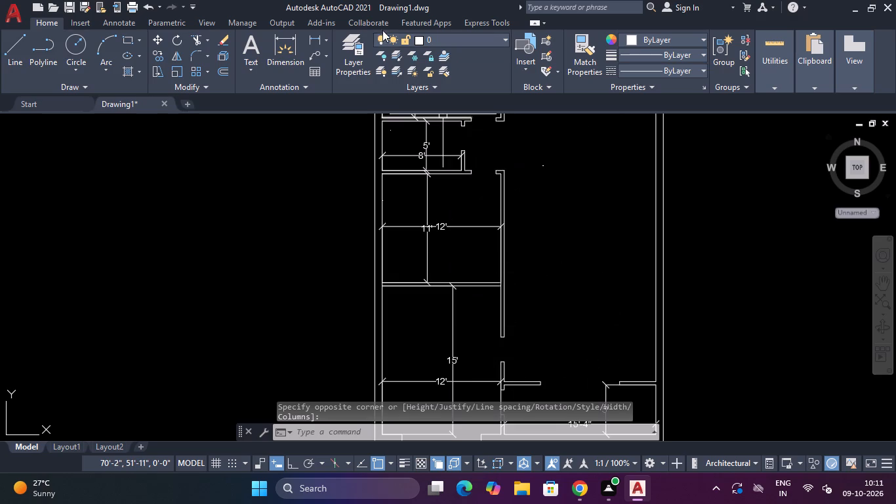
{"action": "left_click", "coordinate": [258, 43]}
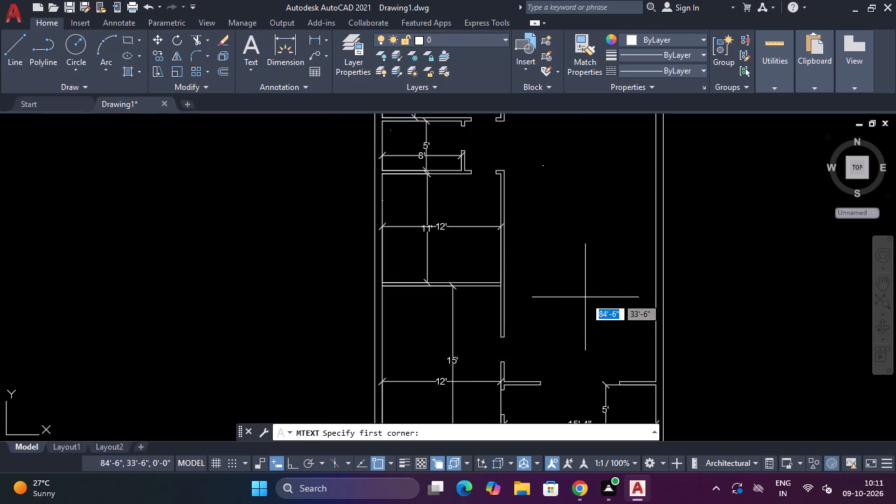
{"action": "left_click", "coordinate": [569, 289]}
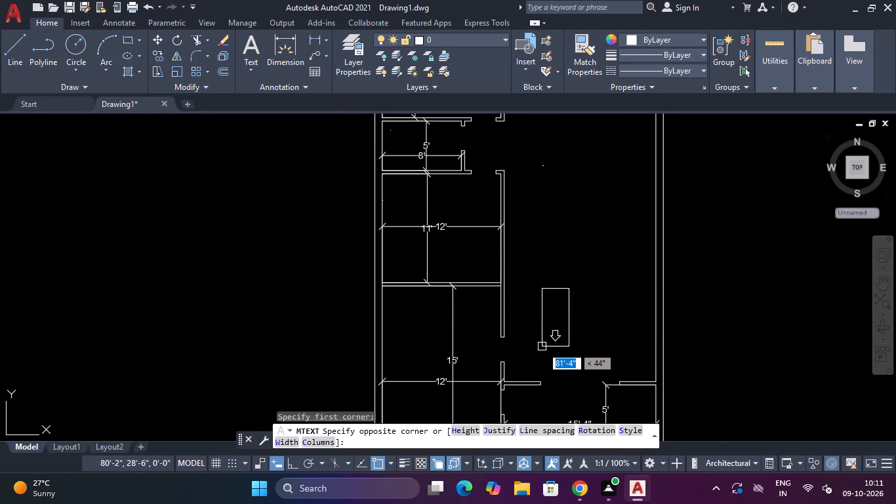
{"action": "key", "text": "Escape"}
Add a multiline text label in the southern part of the large open east room reading "LIVING ROOM" with "14' X 12'" on the second line.
{"action": "left_click", "coordinate": [248, 39]}
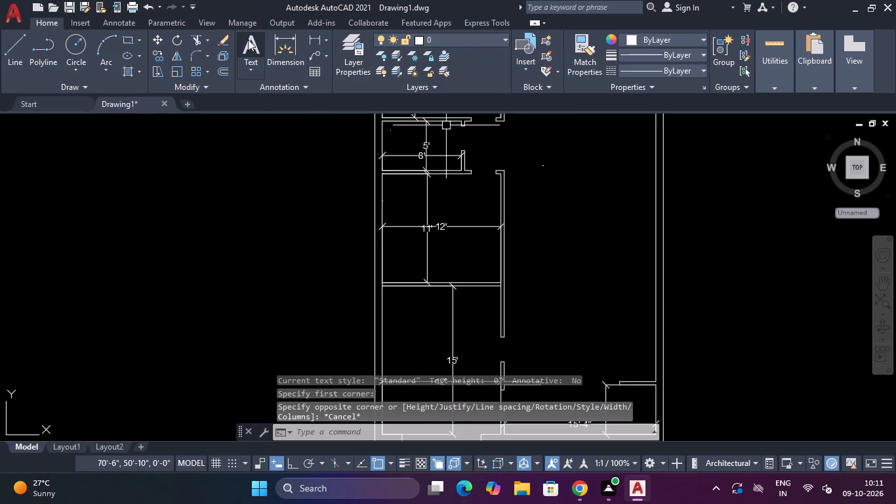
{"action": "left_click", "coordinate": [507, 283]}
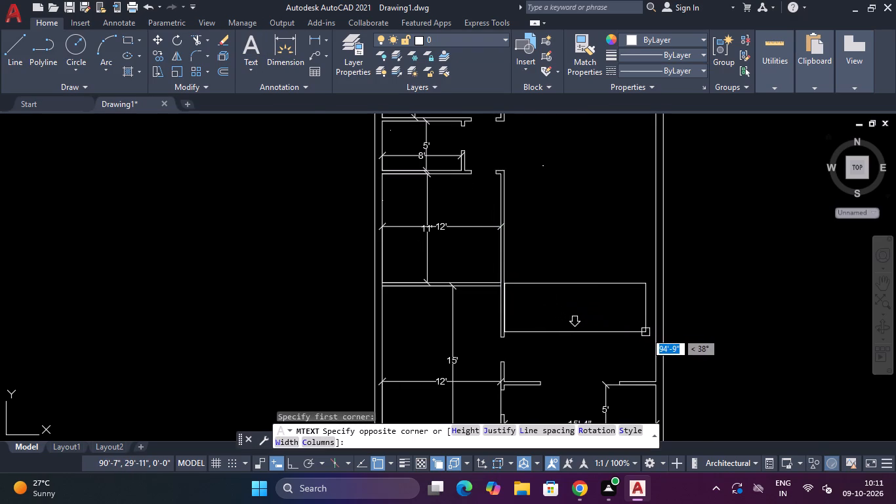
{"action": "left_click", "coordinate": [654, 336]}
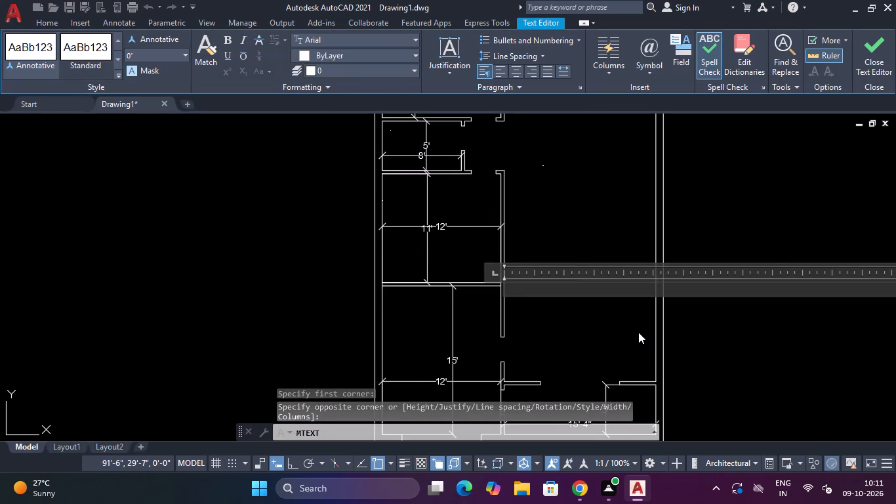
{"action": "type", "text": "LI"}
{"action": "key", "text": "v"}
{"action": "type", "text": "ING ROOM"}
{"action": "key", "text": "space"}
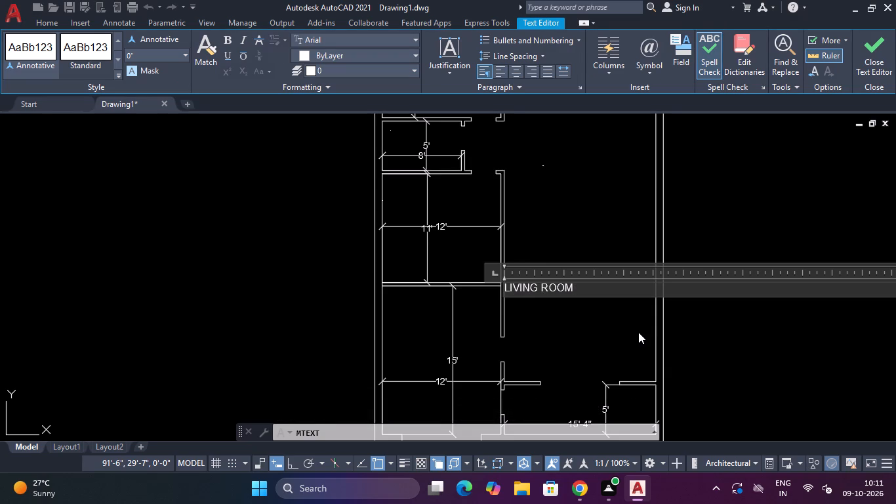
{"action": "key", "text": "Return"}
{"action": "type", "text": "14'"}
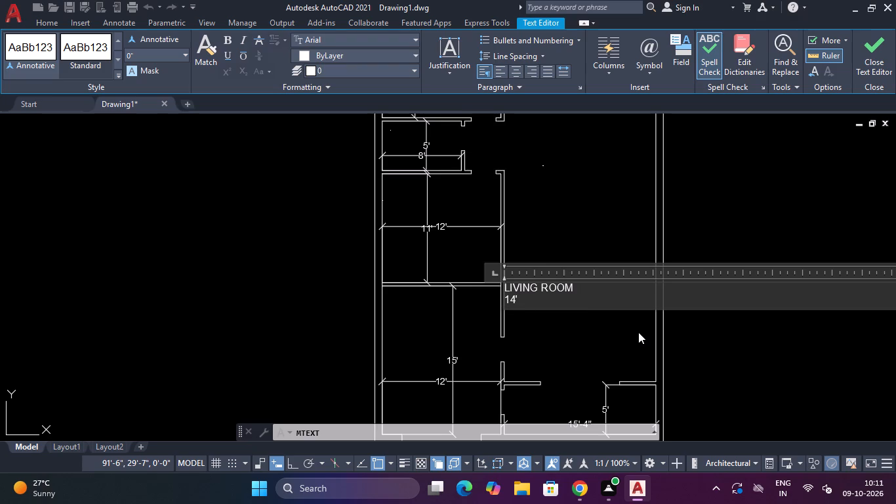
{"action": "key", "text": "space"}
{"action": "key", "text": "space"}
{"action": "key", "text": "space"}
{"action": "key", "text": "space"}
{"action": "type", "text": "X"}
{"action": "key", "text": "space"}
{"action": "key", "text": "BackSpace"}
{"action": "key", "text": "BackSpace"}
{"action": "key", "text": "BackSpace"}
{"action": "key", "text": "BackSpace"}
{"action": "key", "text": "BackSpace"}
{"action": "key", "text": "BackSpace"}
{"action": "key", "text": "space"}
{"action": "type", "text": "X"}
{"action": "key", "text": "space"}
{"action": "type", "text": "12"}
{"action": "type", "text": "'"}
{"action": "key", "text": "space"}
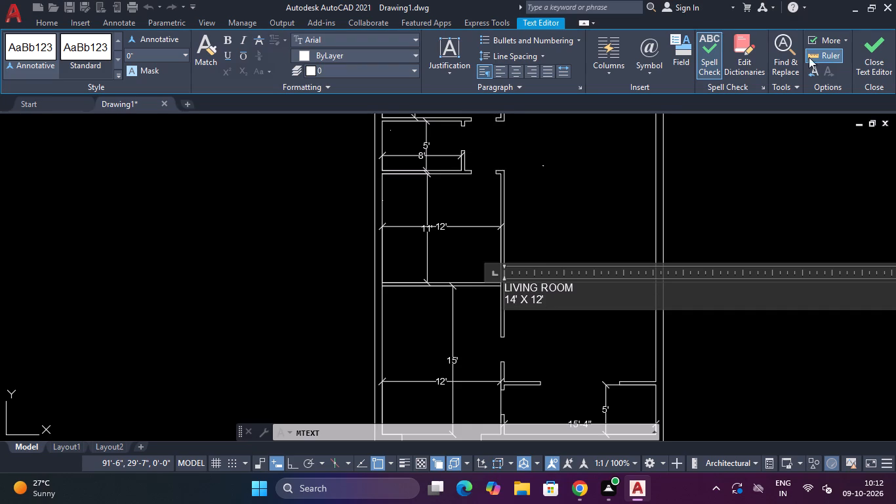
{"action": "left_click", "coordinate": [881, 45]}
Add a multiline text label in the southeast room below the living room reading "VERANDAH" with "11' X 5'" on the second line.
{"action": "scroll", "coordinate": [644, 362], "scroll_direction": "down", "scroll_amount": 4}
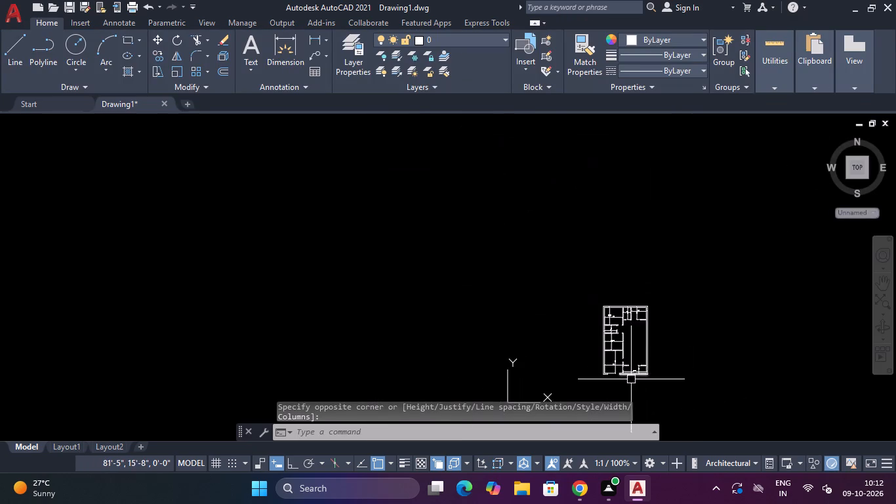
{"action": "scroll", "coordinate": [631, 379], "scroll_direction": "up", "scroll_amount": 5}
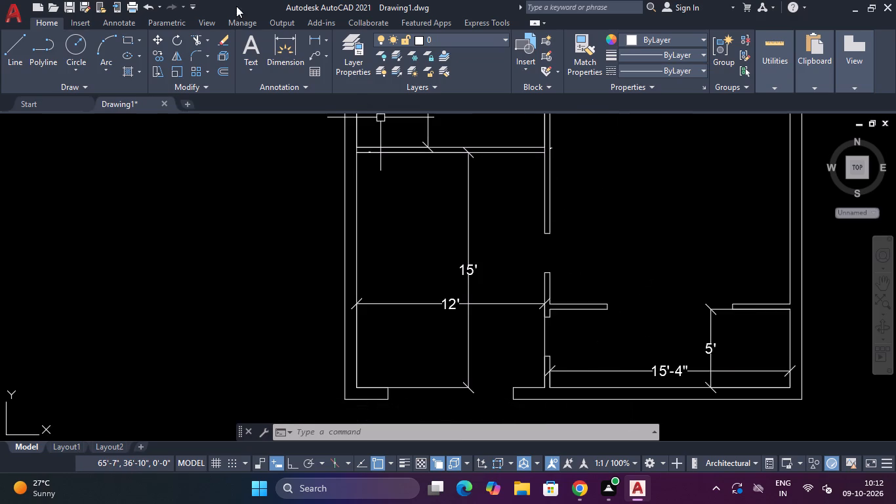
{"action": "left_click", "coordinate": [252, 40]}
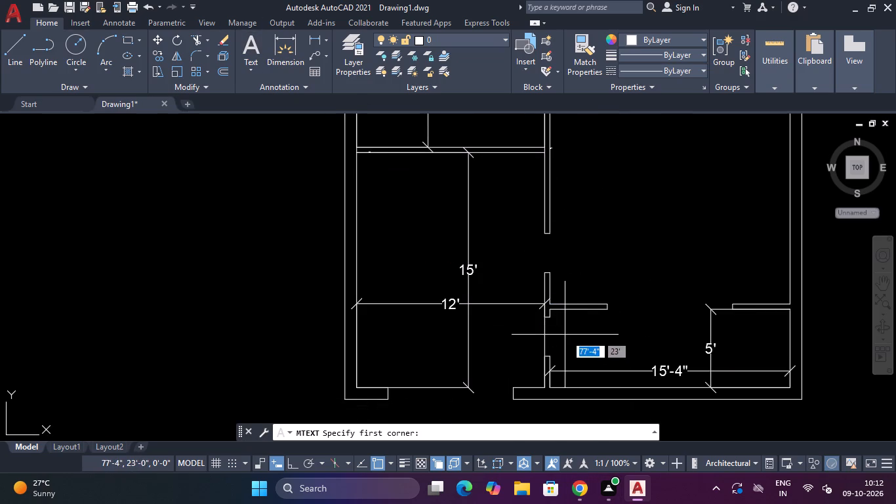
{"action": "left_click", "coordinate": [574, 326]}
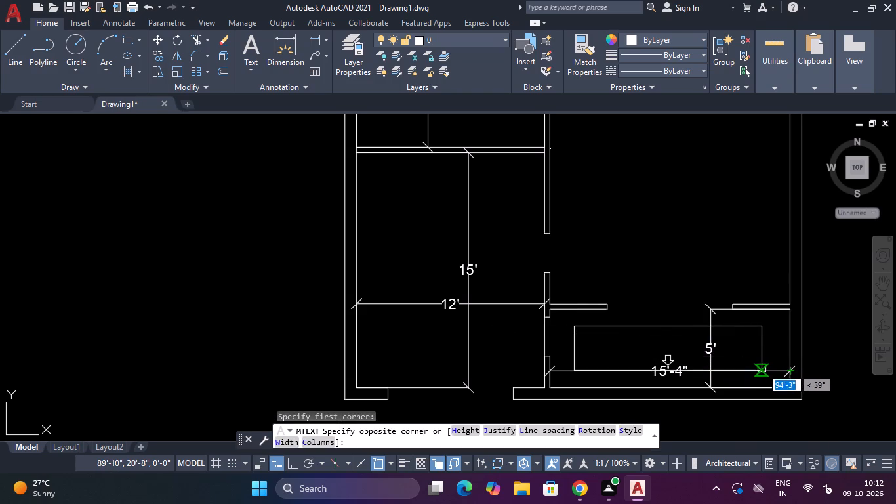
{"action": "left_click", "coordinate": [762, 368]}
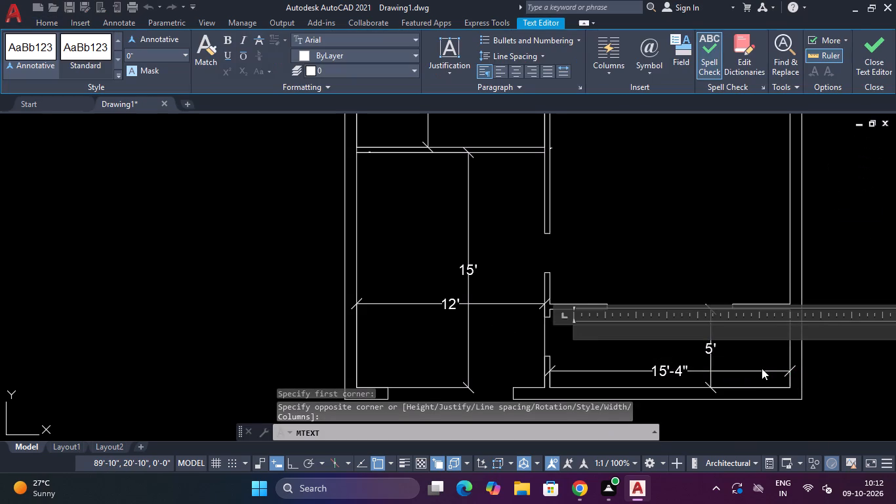
{"action": "type", "text": "VE"}
{"action": "type", "text": "RA"}
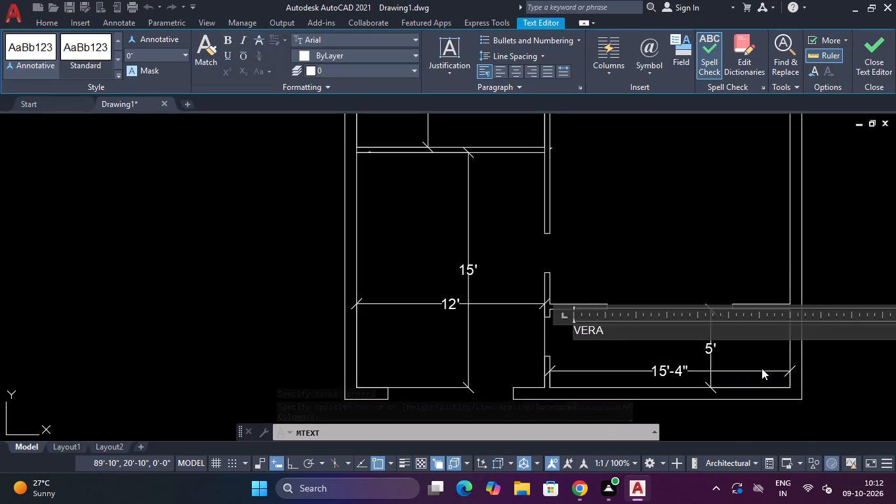
{"action": "key", "text": "n"}
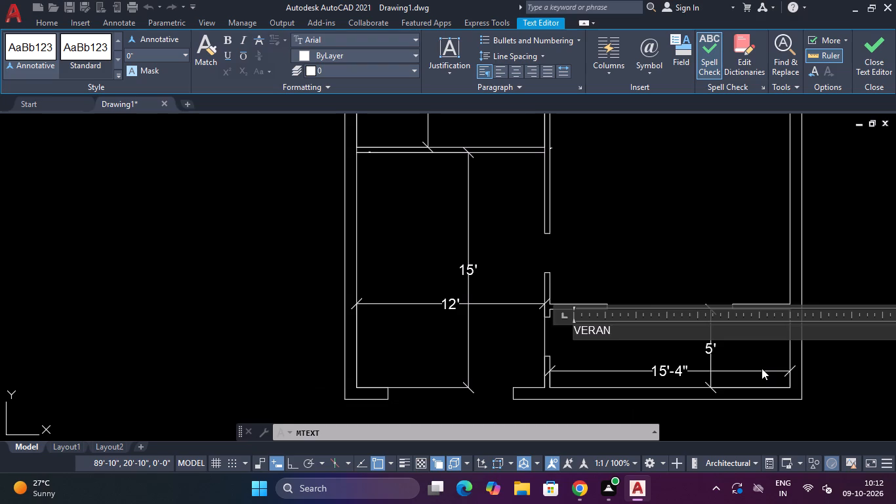
{"action": "type", "text": "DA"}
{"action": "key", "text": "h"}
{"action": "key", "text": "Return"}
{"action": "type", "text": "11' X"}
{"action": "key", "text": "space"}
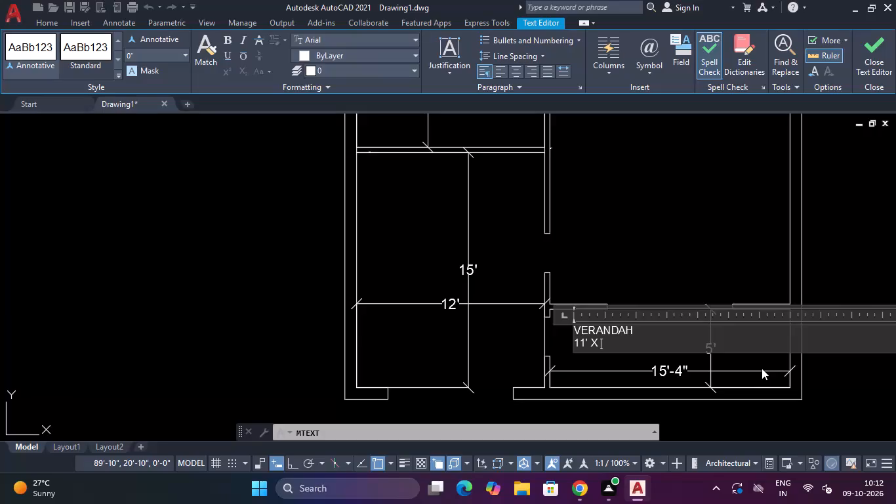
{"action": "key", "text": "5"}
{"action": "key", "text": "apostrophe"}
{"action": "left_click", "coordinate": [863, 62]}
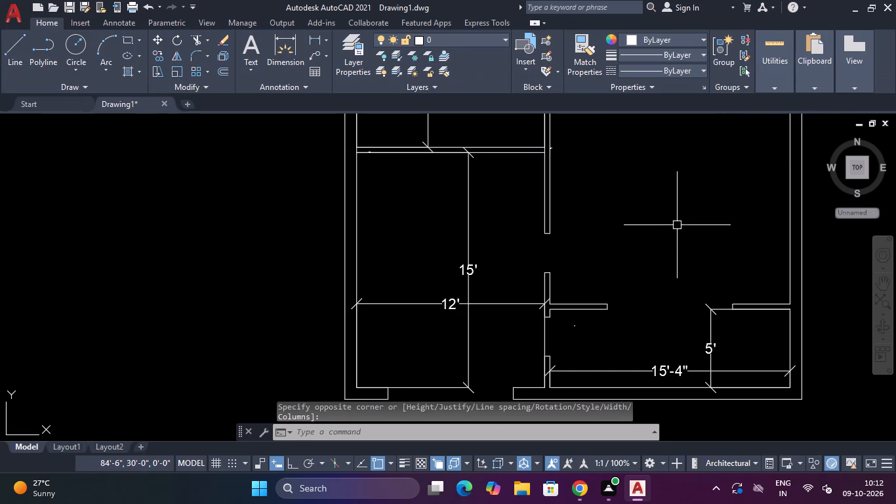
Set the text height of the Bedroom 2 label in the northwest room to 6" in its properties.
{"action": "scroll", "coordinate": [676, 227], "scroll_direction": "down", "scroll_amount": 5}
{"action": "scroll", "coordinate": [653, 141], "scroll_direction": "up", "scroll_amount": 3}
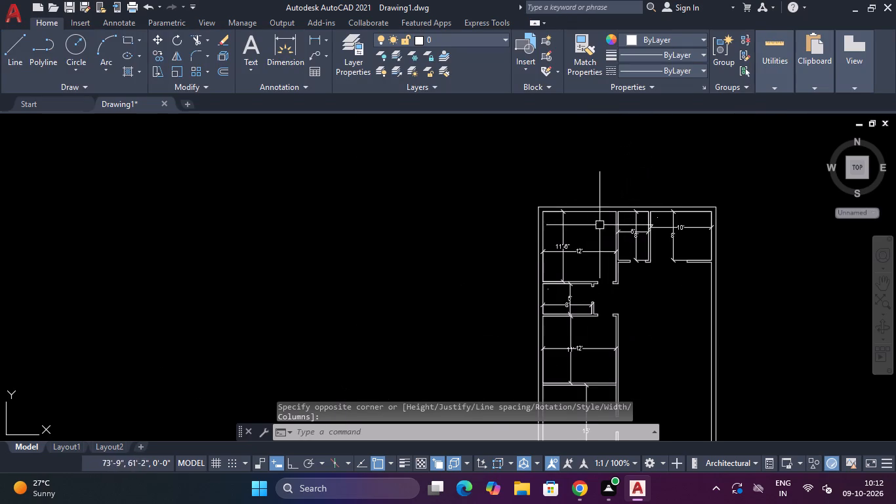
{"action": "scroll", "coordinate": [586, 217], "scroll_direction": "down", "scroll_amount": 3}
{"action": "scroll", "coordinate": [586, 217], "scroll_direction": "up", "scroll_amount": 3}
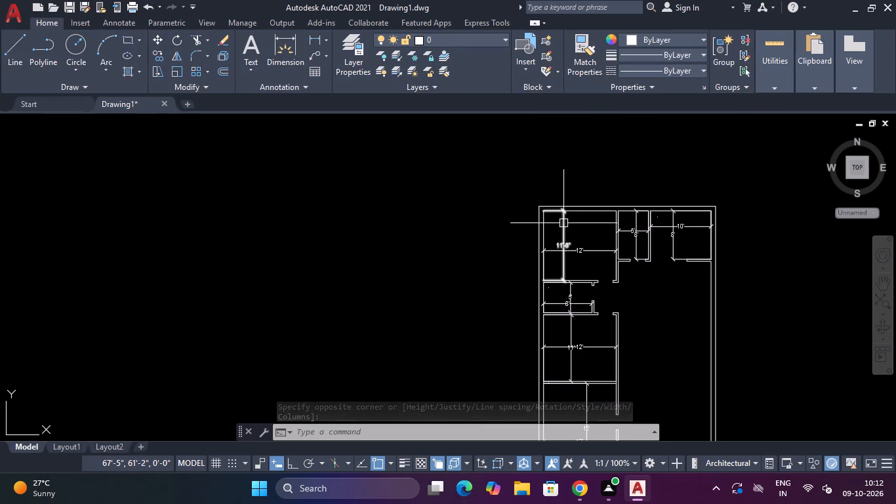
{"action": "scroll", "coordinate": [554, 235], "scroll_direction": "up", "scroll_amount": 6}
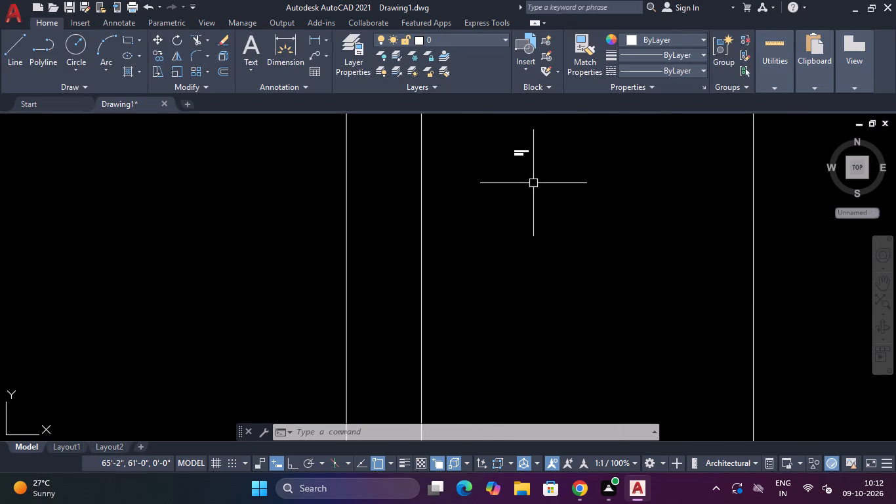
{"action": "left_click", "coordinate": [521, 154]}
{"action": "type", "text": "PRO"}
{"action": "key", "text": "Return"}
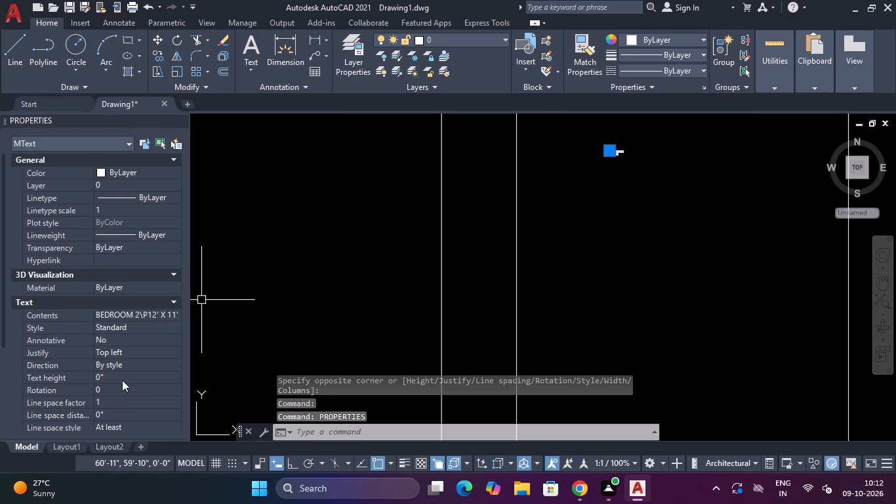
{"action": "left_click", "coordinate": [122, 372]}
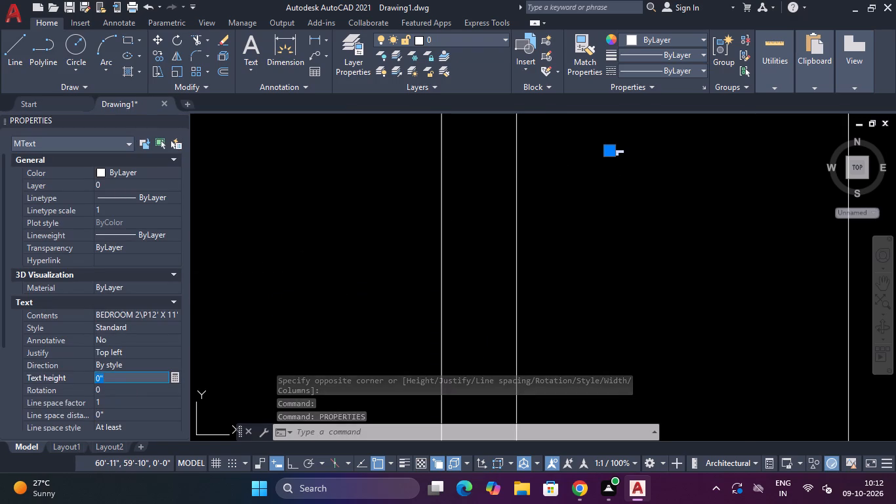
{"action": "key", "text": "BackSpace"}
{"action": "key", "text": "6"}
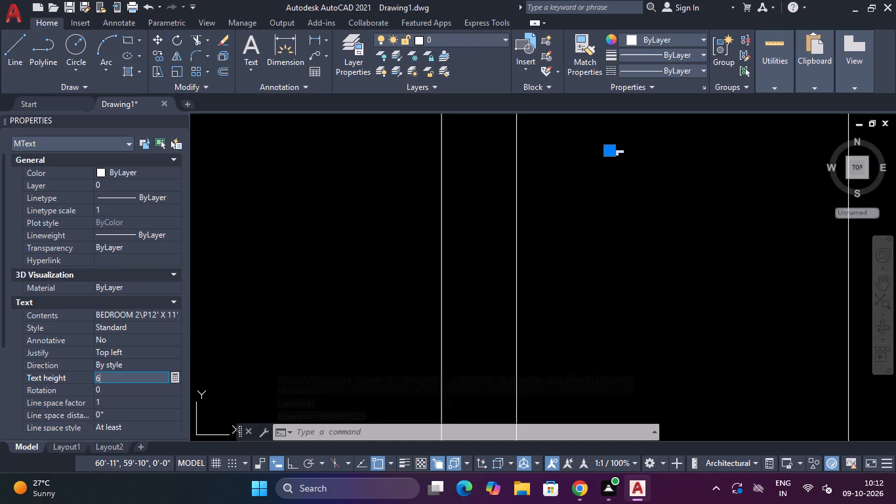
{"action": "key", "text": "shift+quotedbl"}
{"action": "key", "text": "Return"}
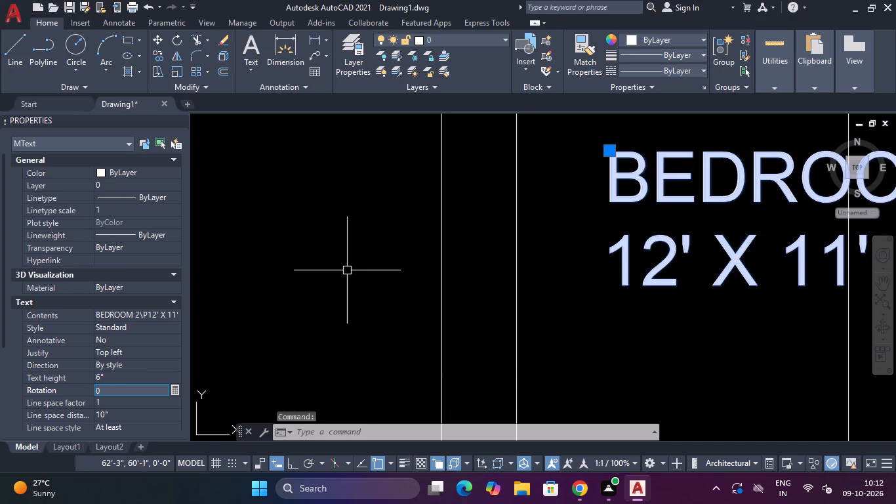
Set the Bedroom 2 label's text height to 7" and deselect it.
{"action": "scroll", "coordinate": [488, 270], "scroll_direction": "down", "scroll_amount": 3}
{"action": "scroll", "coordinate": [543, 277], "scroll_direction": "down", "scroll_amount": 2}
{"action": "scroll", "coordinate": [549, 280], "scroll_direction": "up", "scroll_amount": 2}
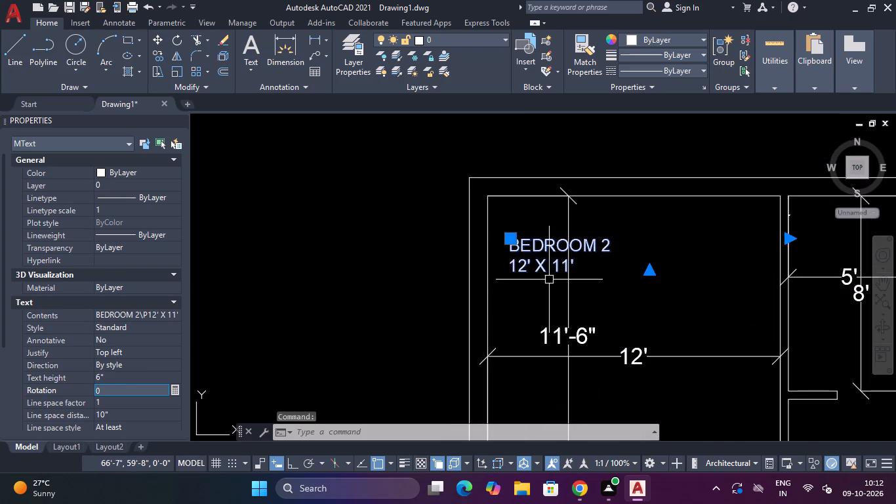
{"action": "left_click", "coordinate": [129, 377]}
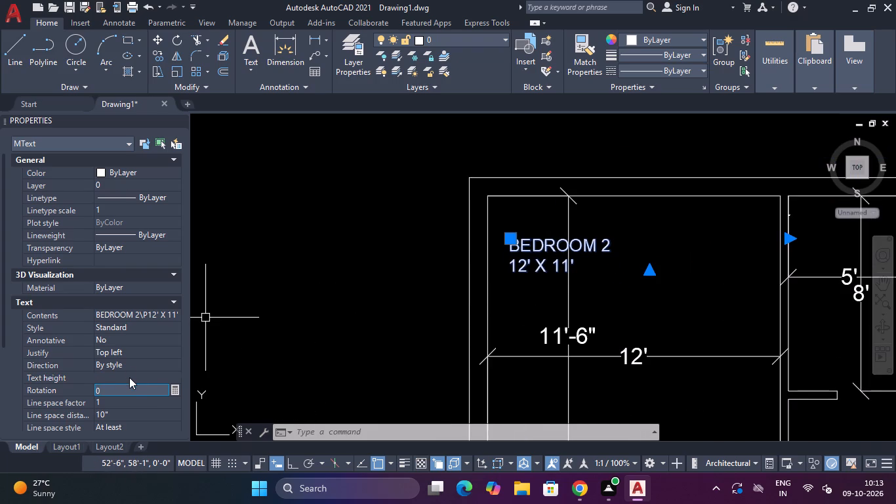
{"action": "key", "text": "BackSpace"}
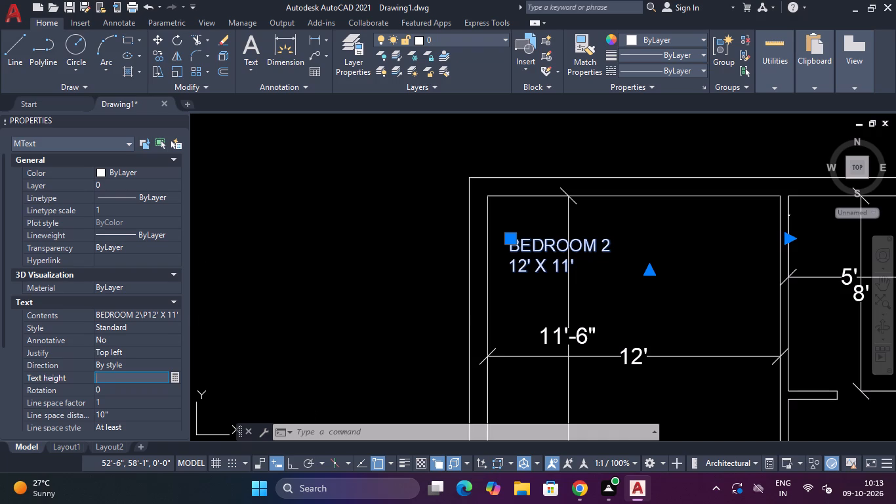
{"action": "type", "text": "7\""}
{"action": "key", "text": "Return"}
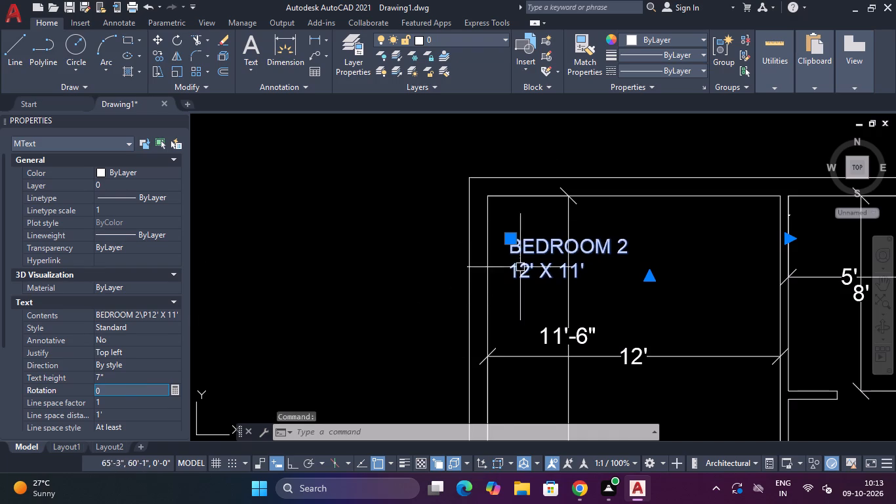
{"action": "scroll", "coordinate": [525, 257], "scroll_direction": "down", "scroll_amount": 3}
{"action": "scroll", "coordinate": [535, 259], "scroll_direction": "up", "scroll_amount": 3}
{"action": "key", "text": "Escape"}
{"action": "scroll", "coordinate": [535, 259], "scroll_direction": "down", "scroll_amount": 2}
{"action": "scroll", "coordinate": [535, 259], "scroll_direction": "up", "scroll_amount": 2}
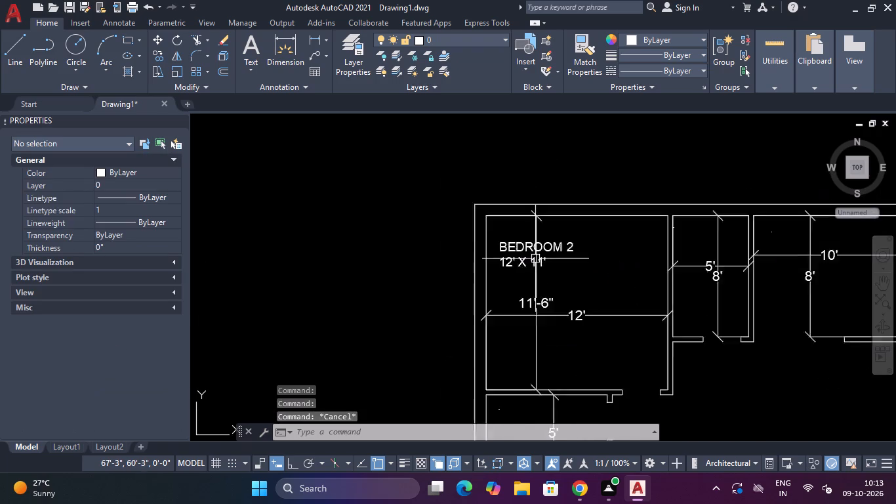
Match the Bedroom 2 label's properties onto the toilet label east of it and the kitchen label with Match Properties.
{"action": "type", "text": "MA"}
{"action": "key", "text": "space"}
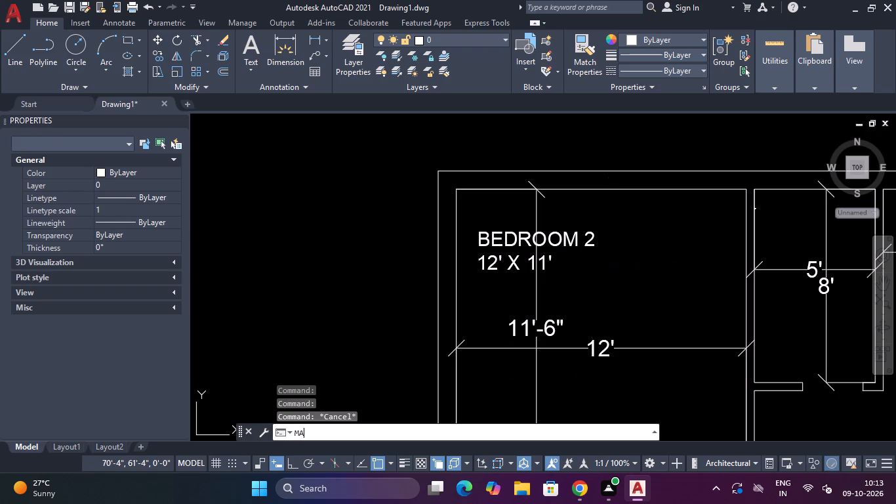
{"action": "left_click", "coordinate": [544, 243]}
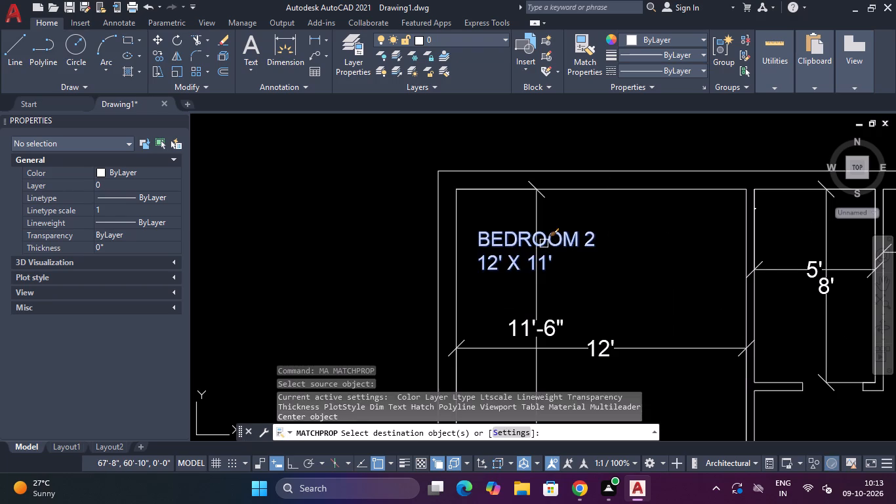
{"action": "left_click", "coordinate": [755, 213]}
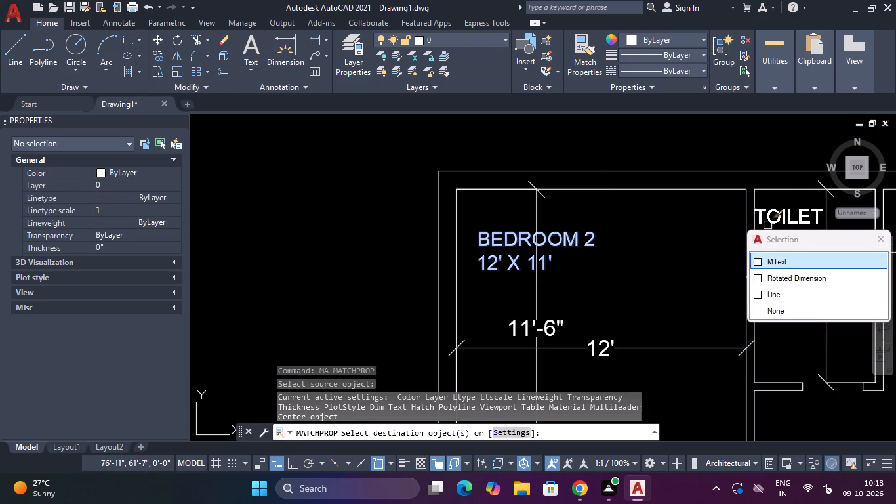
{"action": "left_click", "coordinate": [777, 258]}
{"action": "scroll", "coordinate": [777, 258], "scroll_direction": "down", "scroll_amount": 4}
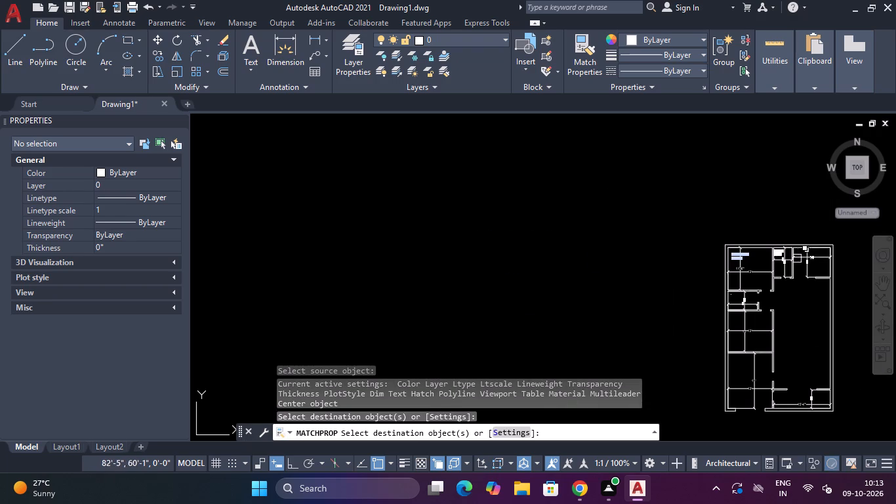
{"action": "scroll", "coordinate": [805, 255], "scroll_direction": "up", "scroll_amount": 3}
{"action": "left_click", "coordinate": [772, 238]}
Apply the Bedroom 2 label's matched properties to the Bedroom 1 and Parking labels in the western rooms.
{"action": "scroll", "coordinate": [771, 253], "scroll_direction": "down", "scroll_amount": 5}
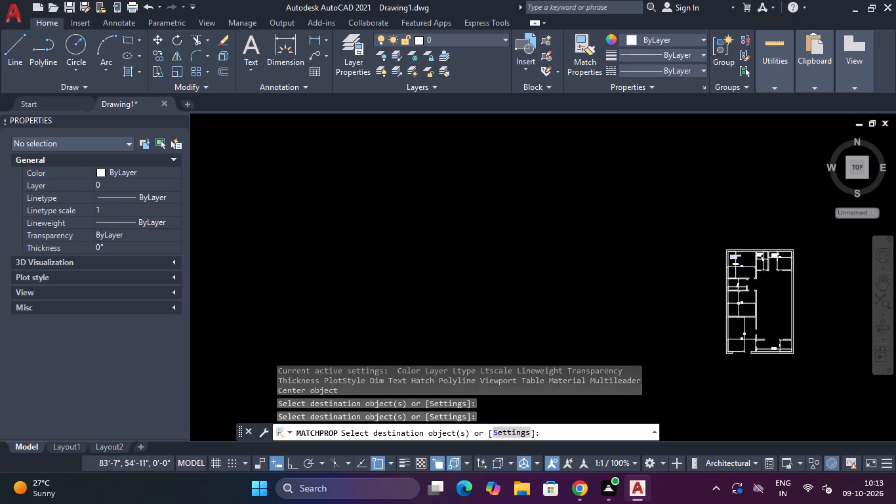
{"action": "scroll", "coordinate": [767, 310], "scroll_direction": "up", "scroll_amount": 4}
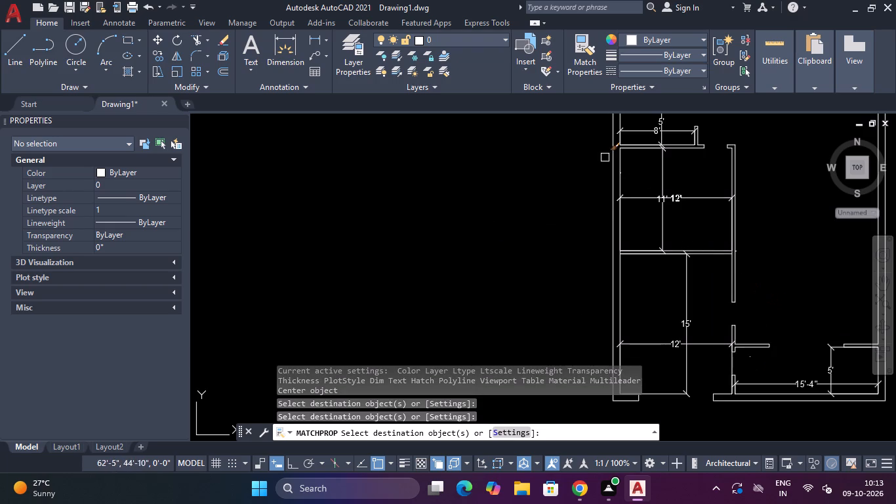
{"action": "scroll", "coordinate": [624, 177], "scroll_direction": "up", "scroll_amount": 3}
{"action": "left_click", "coordinate": [611, 160]}
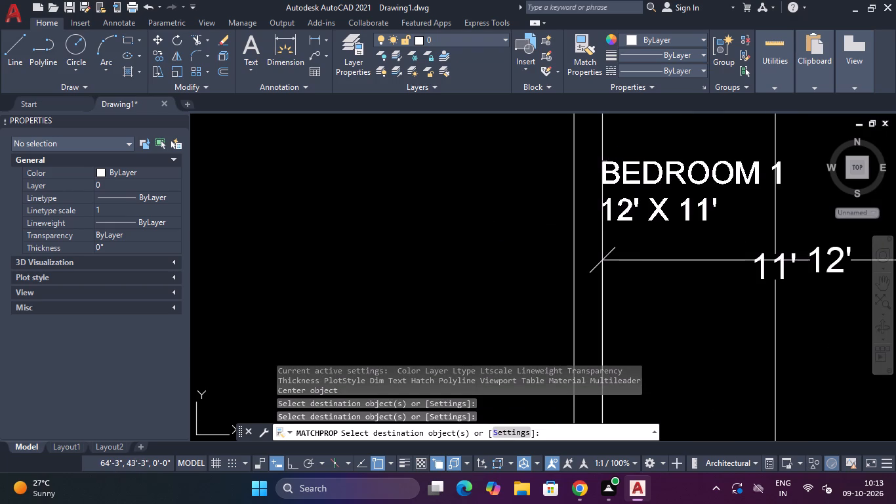
{"action": "scroll", "coordinate": [641, 177], "scroll_direction": "down", "scroll_amount": 3}
{"action": "scroll", "coordinate": [665, 331], "scroll_direction": "up", "scroll_amount": 2}
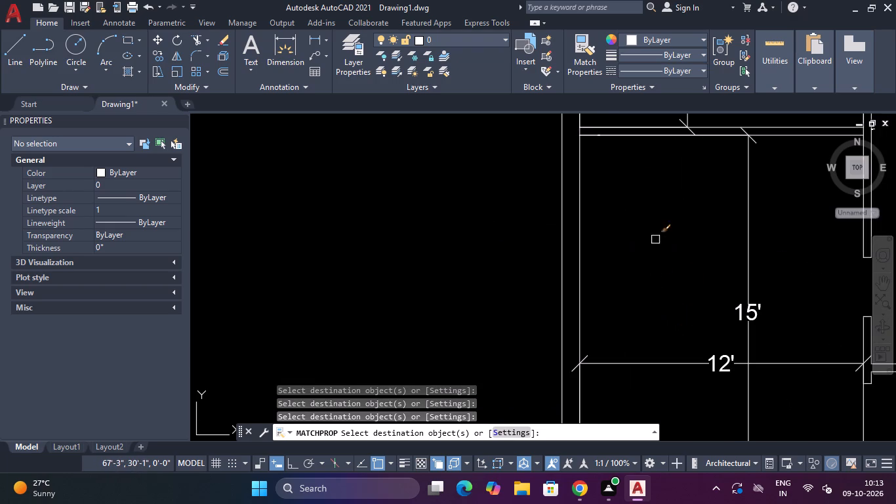
{"action": "scroll", "coordinate": [588, 127], "scroll_direction": "up", "scroll_amount": 4}
{"action": "scroll", "coordinate": [662, 204], "scroll_direction": "up", "scroll_amount": 3}
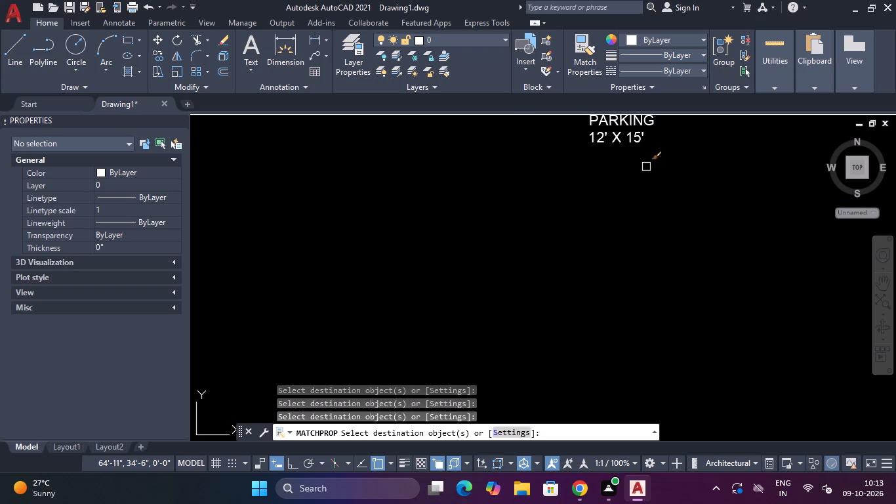
{"action": "left_click", "coordinate": [626, 139]}
Apply the Bedroom 2 label's matched properties to the Verandah and Living Room labels.
{"action": "scroll", "coordinate": [641, 150], "scroll_direction": "down", "scroll_amount": 11}
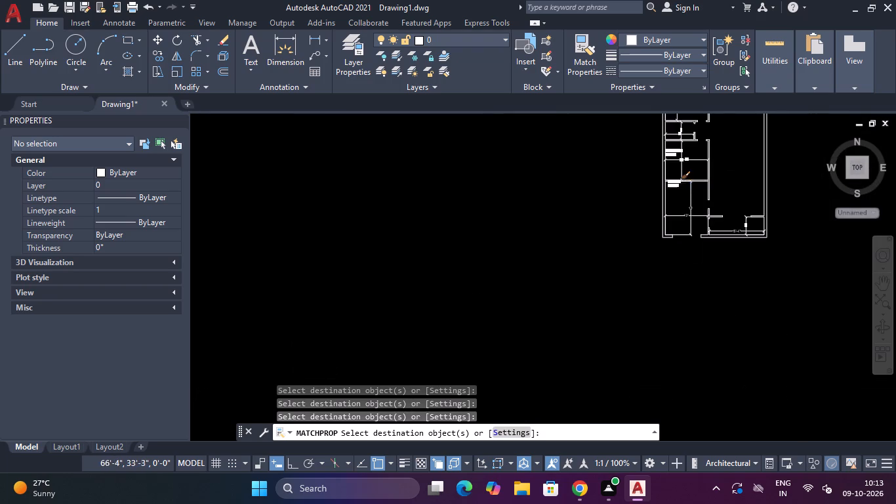
{"action": "scroll", "coordinate": [733, 230], "scroll_direction": "up", "scroll_amount": 4}
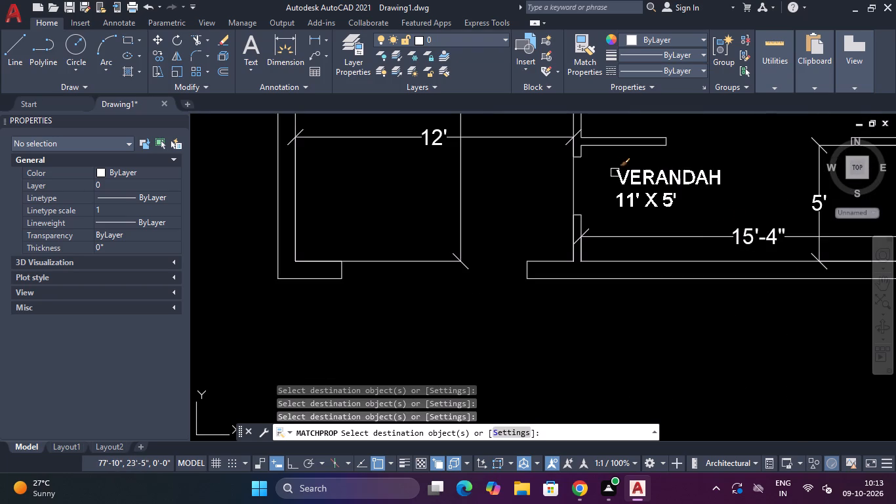
{"action": "left_click", "coordinate": [615, 173]}
{"action": "scroll", "coordinate": [618, 177], "scroll_direction": "down", "scroll_amount": 4}
{"action": "scroll", "coordinate": [632, 133], "scroll_direction": "up", "scroll_amount": 4}
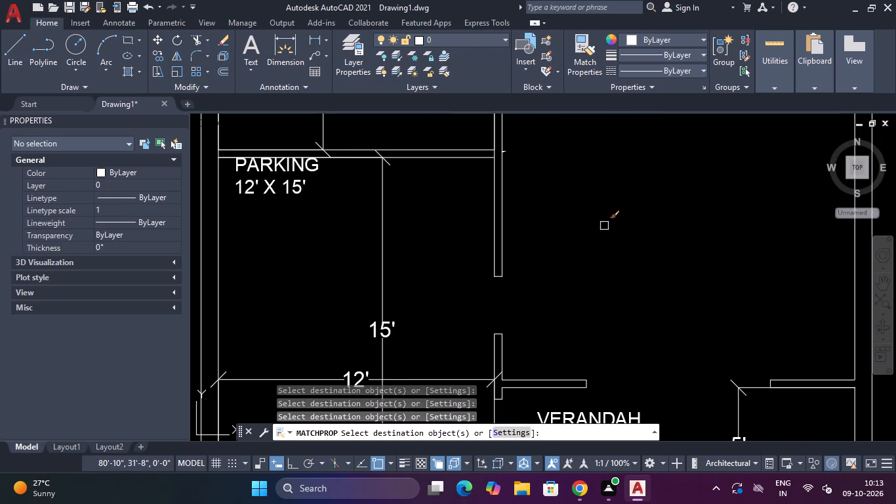
{"action": "scroll", "coordinate": [590, 245], "scroll_direction": "up", "scroll_amount": 3}
{"action": "scroll", "coordinate": [558, 216], "scroll_direction": "down", "scroll_amount": 3}
{"action": "scroll", "coordinate": [487, 110], "scroll_direction": "up", "scroll_amount": 3}
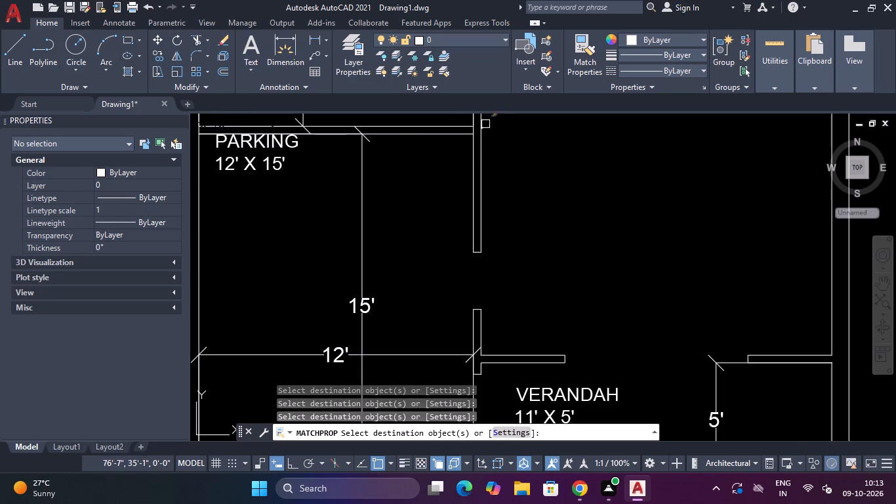
{"action": "scroll", "coordinate": [485, 135], "scroll_direction": "up", "scroll_amount": 5}
{"action": "scroll", "coordinate": [483, 126], "scroll_direction": "down", "scroll_amount": 7}
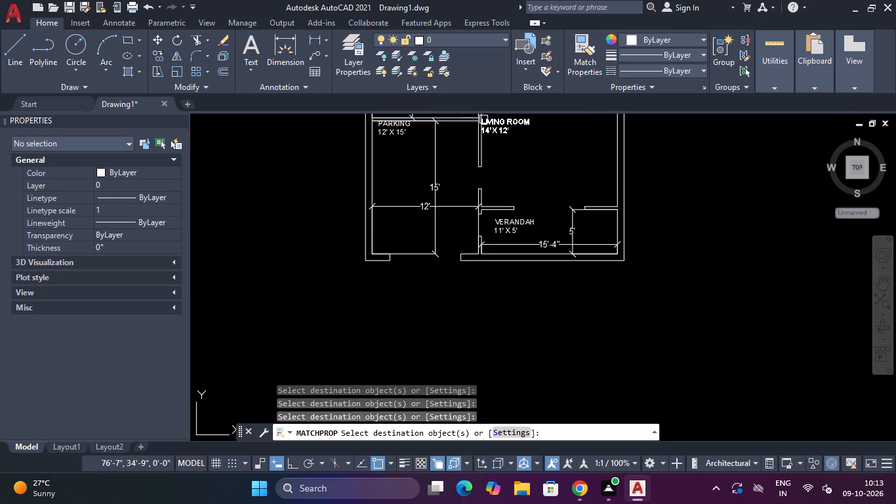
{"action": "left_click", "coordinate": [483, 118]}
{"action": "left_click", "coordinate": [526, 161]}
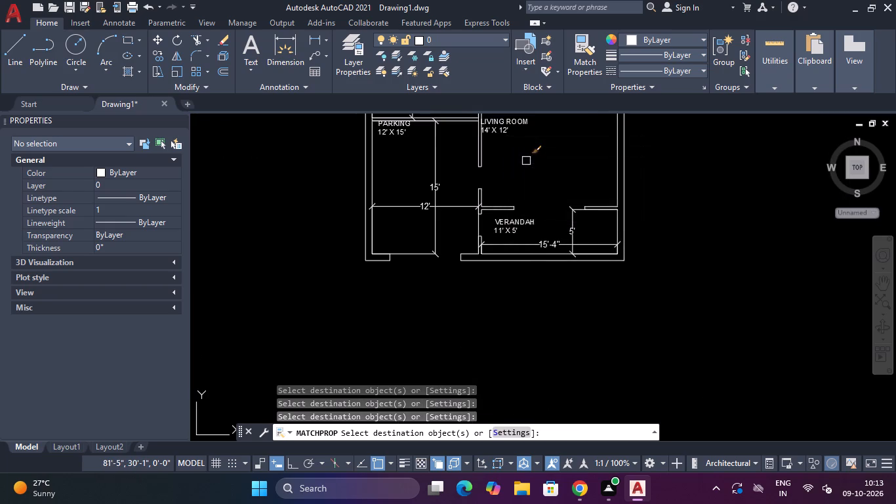
Apply the matched label properties to the small label in the open east area north of the Living Room label and end matching.
{"action": "scroll", "coordinate": [526, 161], "scroll_direction": "down", "scroll_amount": 5}
{"action": "scroll", "coordinate": [525, 135], "scroll_direction": "up", "scroll_amount": 6}
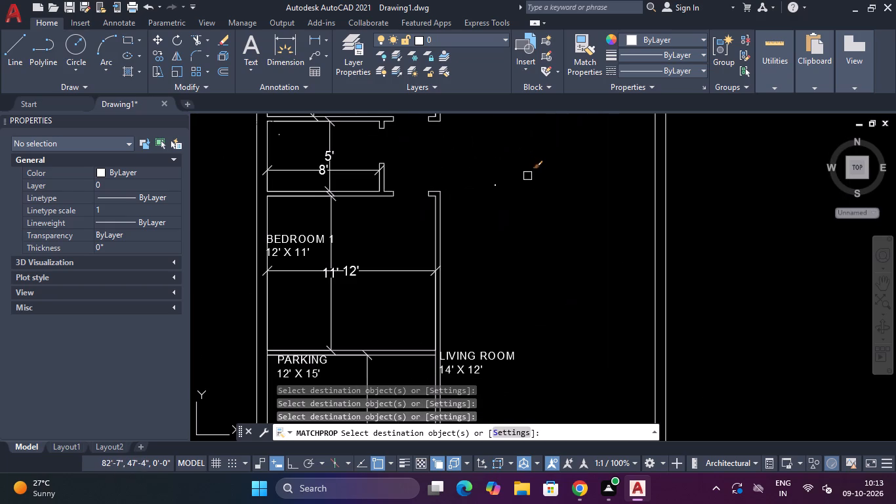
{"action": "left_click", "coordinate": [497, 184]}
{"action": "scroll", "coordinate": [497, 184], "scroll_direction": "down", "scroll_amount": 3}
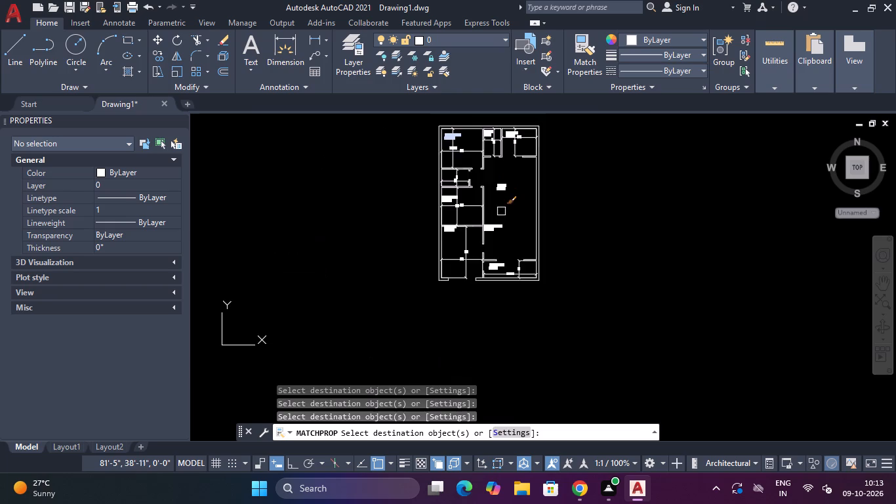
{"action": "scroll", "coordinate": [501, 211], "scroll_direction": "up", "scroll_amount": 3}
{"action": "scroll", "coordinate": [501, 211], "scroll_direction": "down", "scroll_amount": 3}
{"action": "scroll", "coordinate": [501, 211], "scroll_direction": "up", "scroll_amount": 2}
{"action": "scroll", "coordinate": [501, 211], "scroll_direction": "down", "scroll_amount": 3}
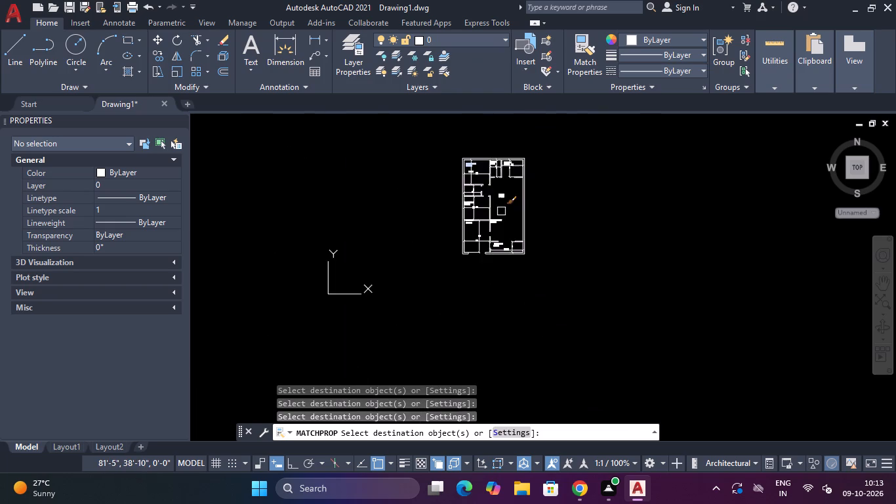
{"action": "scroll", "coordinate": [501, 211], "scroll_direction": "up", "scroll_amount": 2}
{"action": "key", "text": "Escape"}
Erase the 15' vertical and 12' horizontal dimensions in the Parking area.
{"action": "scroll", "coordinate": [487, 280], "scroll_direction": "up", "scroll_amount": 1}
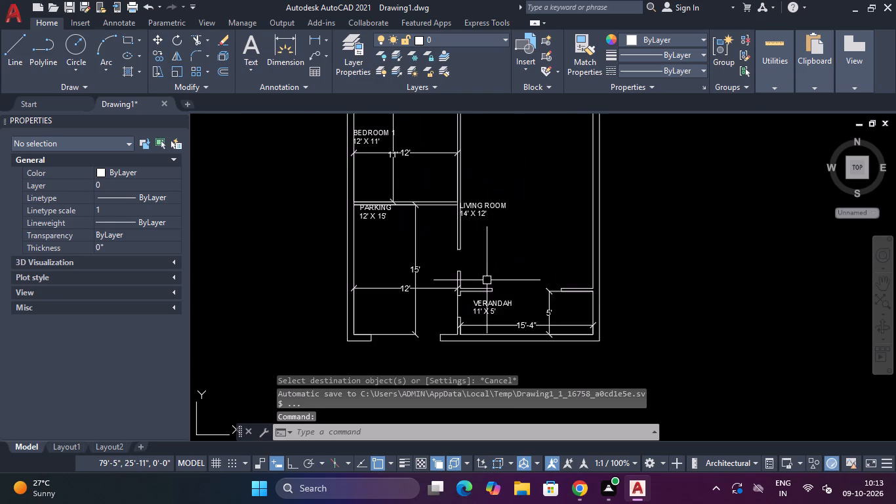
{"action": "scroll", "coordinate": [487, 280], "scroll_direction": "up", "scroll_amount": 2}
{"action": "scroll", "coordinate": [487, 280], "scroll_direction": "down", "scroll_amount": 2}
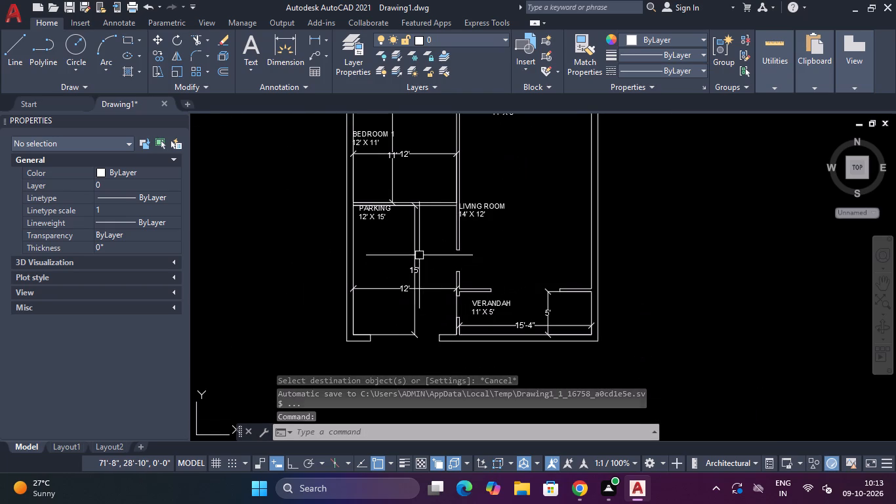
{"action": "left_click", "coordinate": [417, 255]}
{"action": "key", "text": "Delete"}
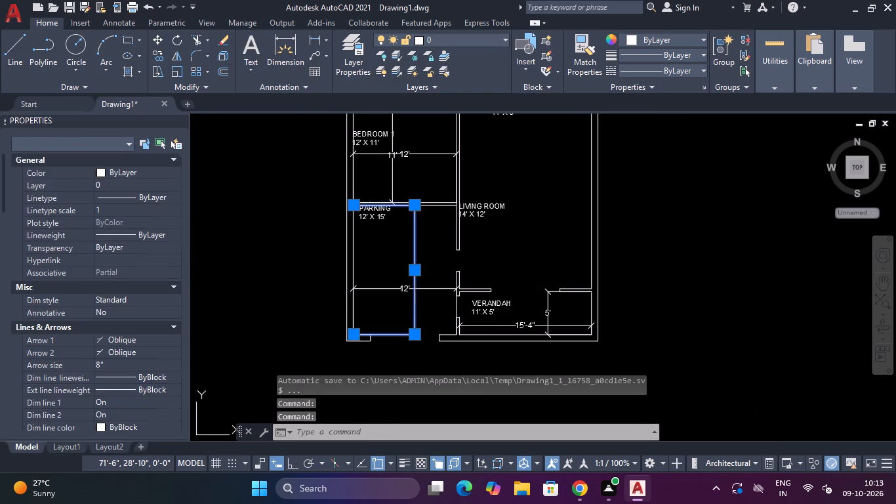
{"action": "left_click", "coordinate": [433, 264]}
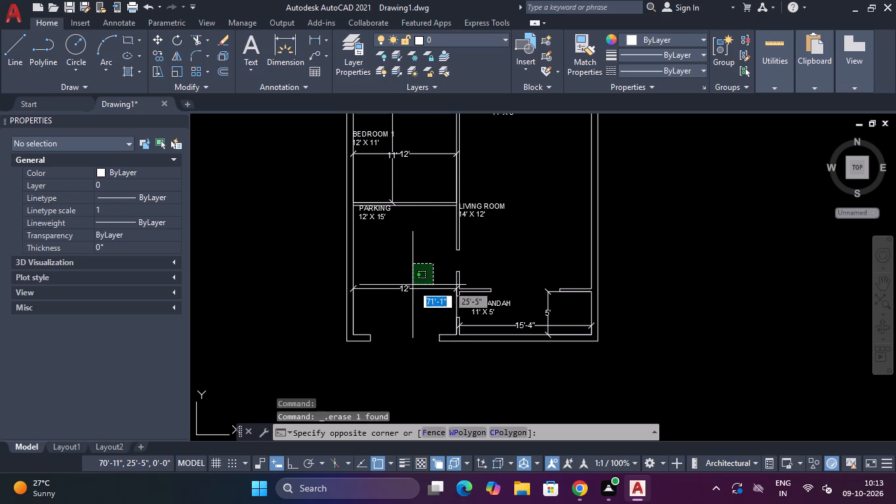
{"action": "left_click", "coordinate": [406, 294]}
{"action": "key", "text": "Delete"}
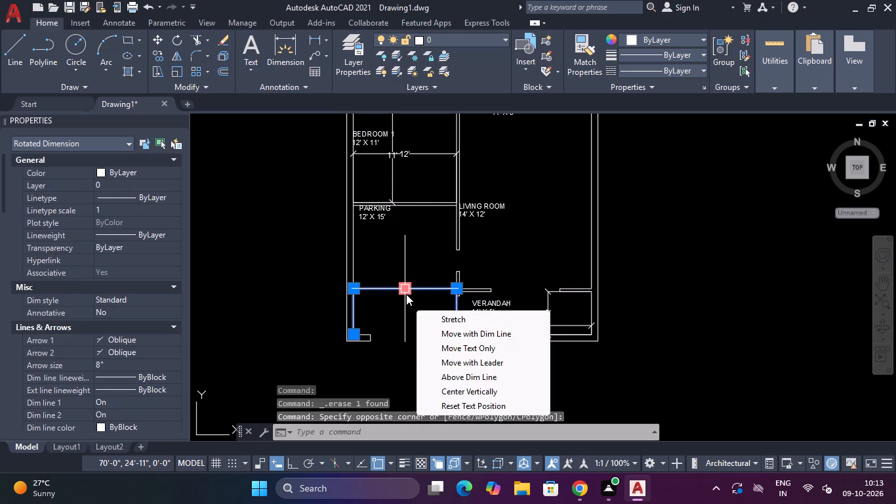
{"action": "key", "text": "Delete"}
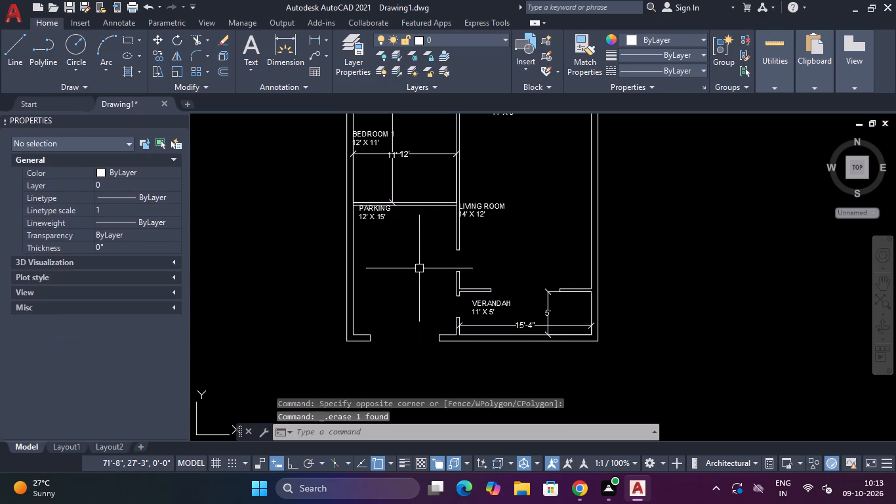
Erase the 5' vertical and 15'-4" horizontal dimensions in the Verandah.
{"action": "scroll", "coordinate": [541, 342], "scroll_direction": "up", "scroll_amount": 3}
{"action": "left_click_drag", "start_coordinate": [590, 245], "coordinate": [557, 258]}
{"action": "left_click", "coordinate": [536, 276]}
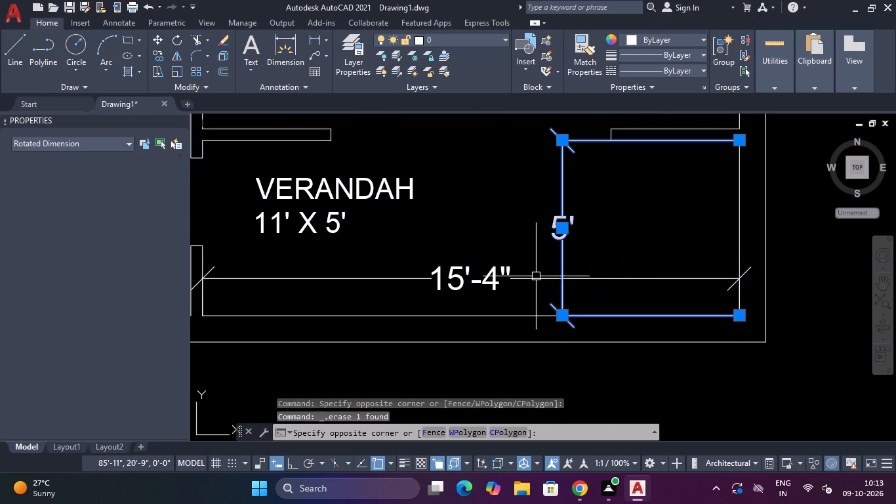
{"action": "key", "text": "Delete"}
{"action": "left_click", "coordinate": [551, 255]}
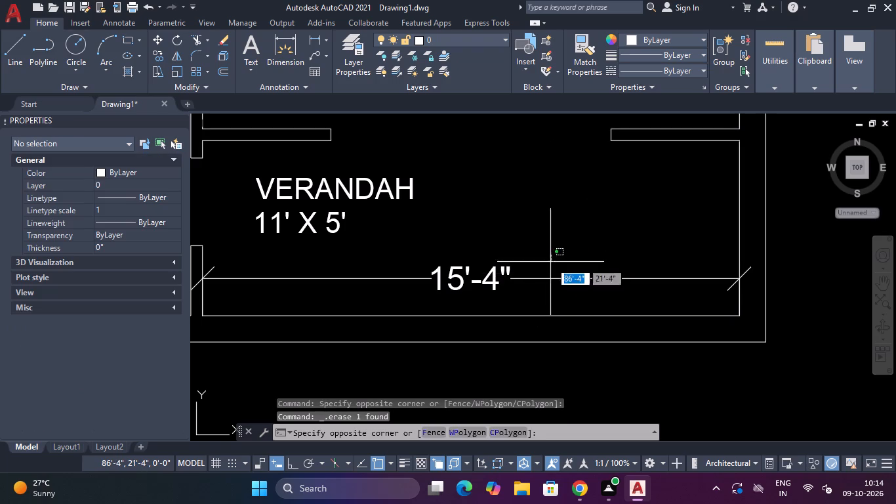
{"action": "left_click", "coordinate": [527, 306]}
{"action": "key", "text": "Delete"}
Erase the 12' horizontal and 11' vertical dimensions in Bedroom 1.
{"action": "scroll", "coordinate": [524, 293], "scroll_direction": "down", "scroll_amount": 2}
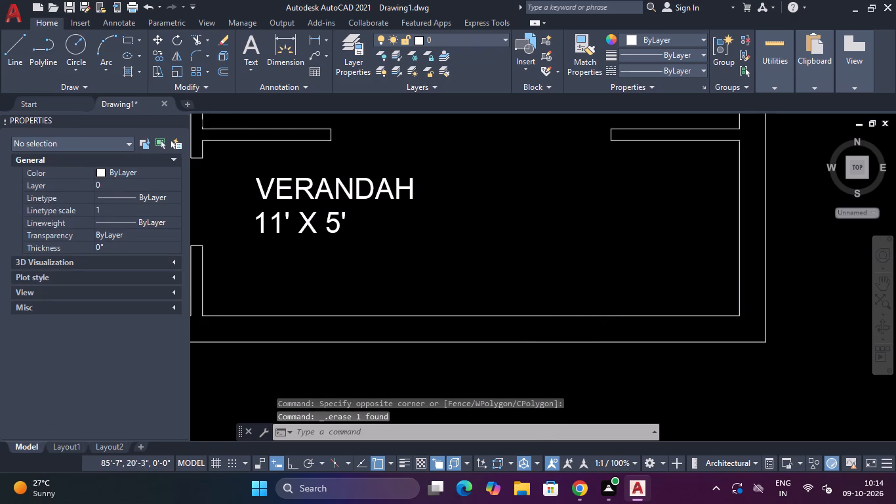
{"action": "scroll", "coordinate": [524, 293], "scroll_direction": "down", "scroll_amount": 1}
{"action": "scroll", "coordinate": [426, 99], "scroll_direction": "down", "scroll_amount": 2}
{"action": "scroll", "coordinate": [386, 149], "scroll_direction": "down", "scroll_amount": 4}
{"action": "scroll", "coordinate": [387, 142], "scroll_direction": "up", "scroll_amount": 1}
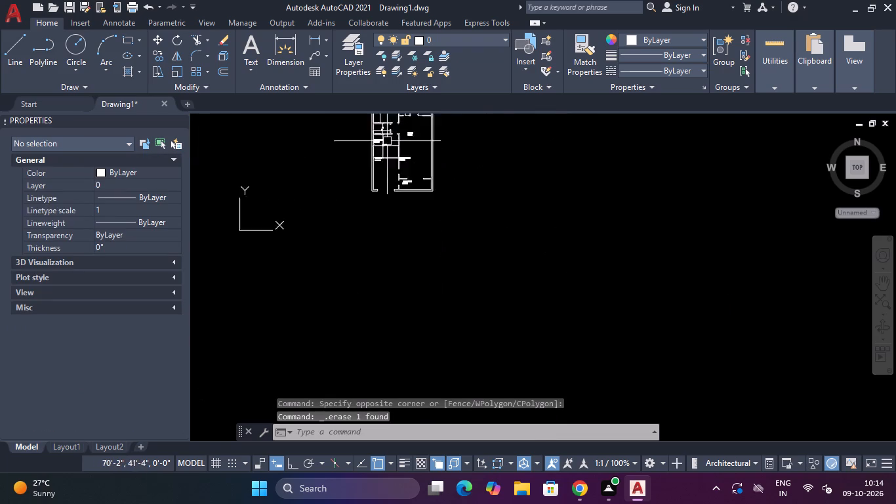
{"action": "scroll", "coordinate": [387, 141], "scroll_direction": "up", "scroll_amount": 5}
{"action": "left_click", "coordinate": [410, 178]}
{"action": "left_click", "coordinate": [392, 212]}
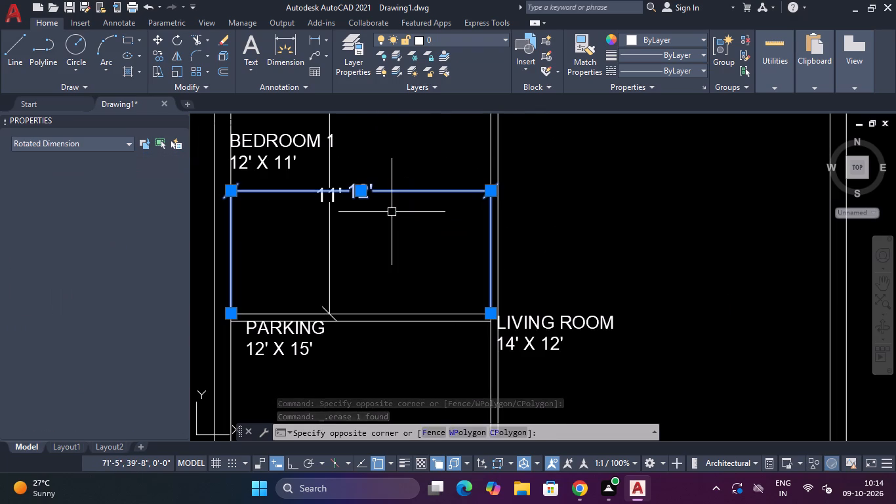
{"action": "key", "text": "Delete"}
{"action": "left_click", "coordinate": [391, 213]}
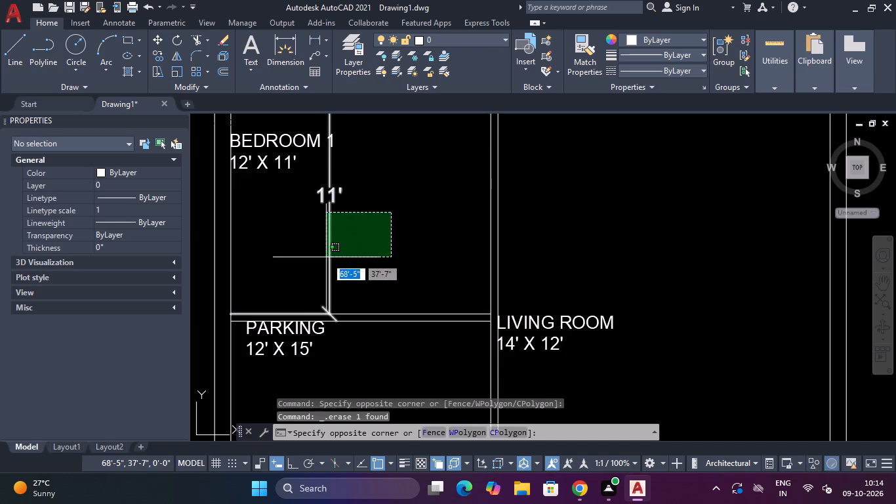
{"action": "left_click", "coordinate": [325, 257]}
{"action": "key", "text": "Delete"}
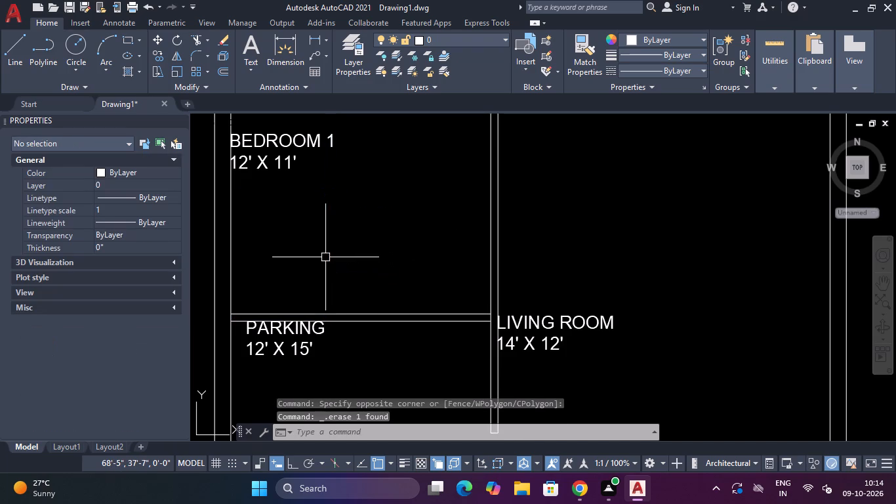
Erase the 12' horizontal and 11'-6" vertical dimensions in Bedroom 2.
{"action": "scroll", "coordinate": [325, 257], "scroll_direction": "down", "scroll_amount": 4}
{"action": "scroll", "coordinate": [325, 192], "scroll_direction": "up", "scroll_amount": 5}
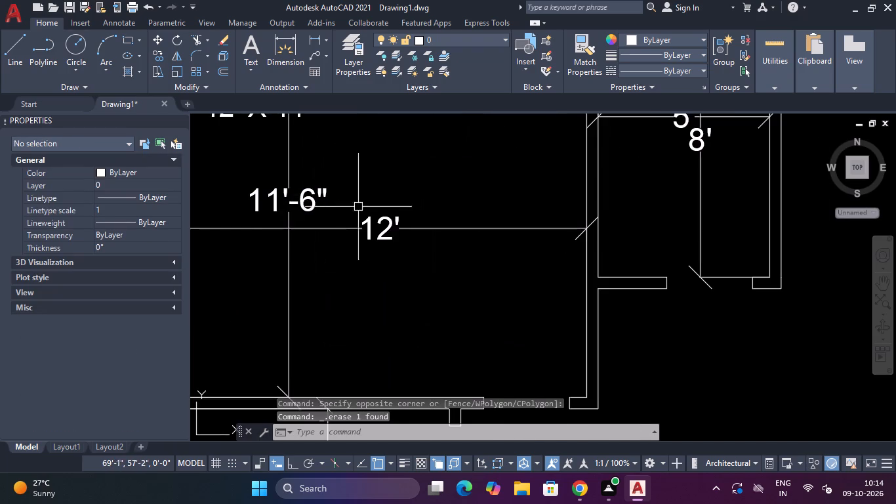
{"action": "left_click_drag", "start_coordinate": [421, 179], "coordinate": [413, 190]}
{"action": "left_click", "coordinate": [377, 251]}
{"action": "key", "text": "Delete"}
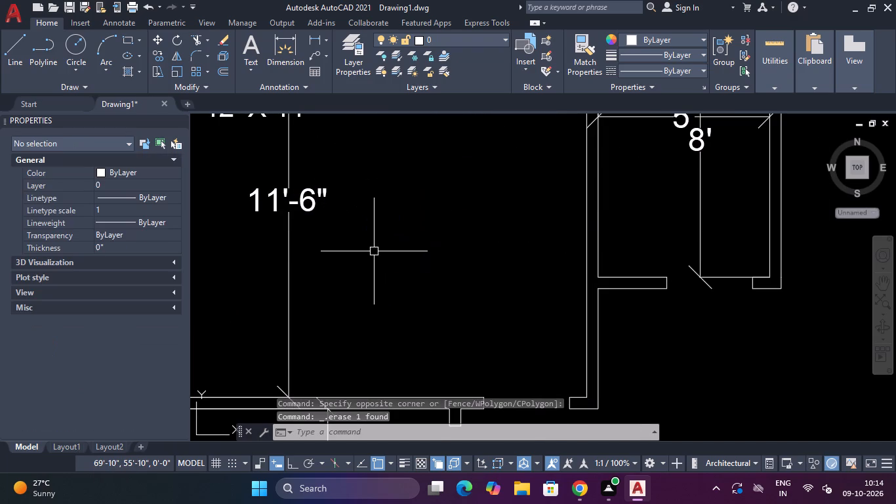
{"action": "left_click", "coordinate": [373, 251]}
{"action": "left_click", "coordinate": [268, 280]}
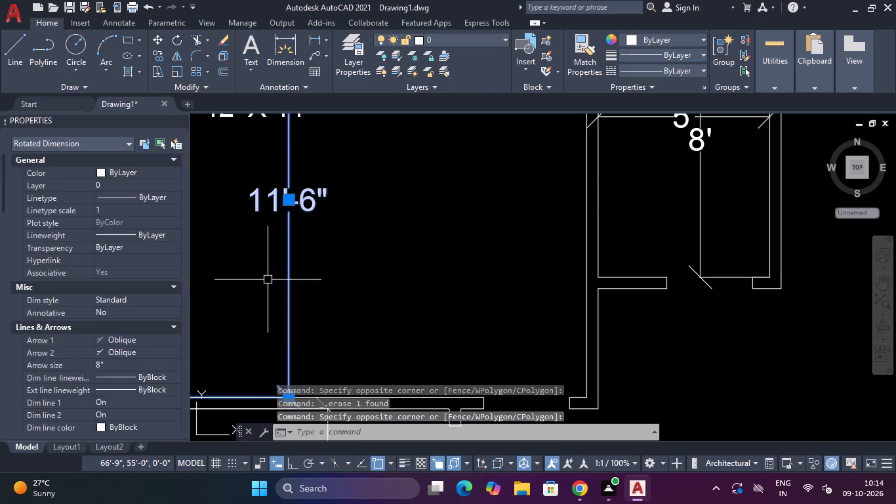
{"action": "key", "text": "Delete"}
Erase the 5' horizontal and 8' vertical dimensions in the Toilet beside the Kitchen.
{"action": "scroll", "coordinate": [268, 280], "scroll_direction": "up", "scroll_amount": 1}
{"action": "scroll", "coordinate": [268, 280], "scroll_direction": "down", "scroll_amount": 3}
{"action": "scroll", "coordinate": [400, 191], "scroll_direction": "up", "scroll_amount": 3}
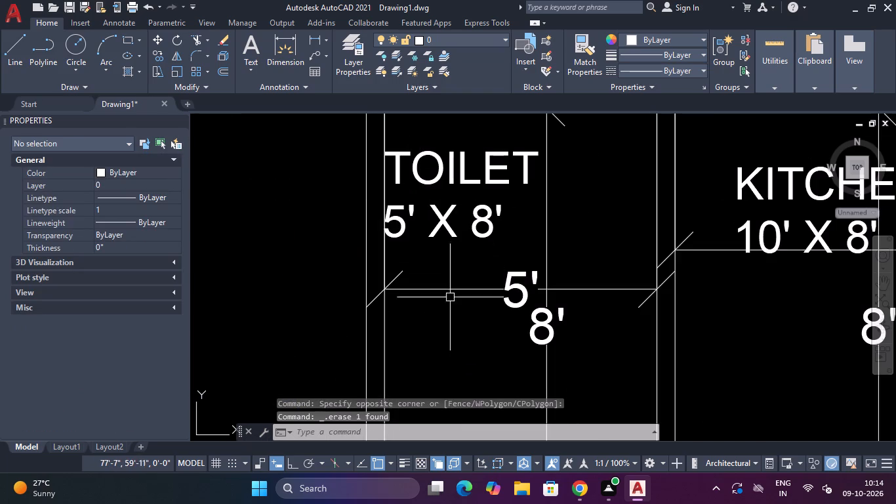
{"action": "left_click", "coordinate": [452, 278]}
{"action": "left_click", "coordinate": [432, 309]}
{"action": "key", "text": "Delete"}
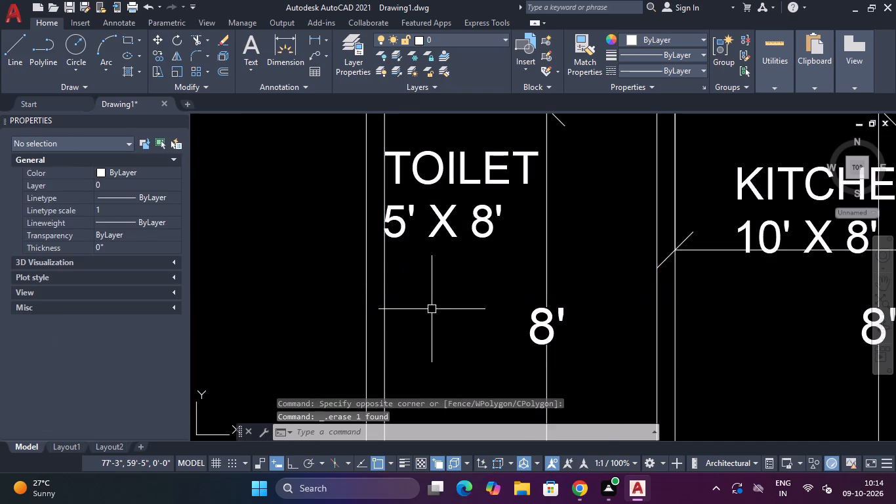
{"action": "scroll", "coordinate": [433, 308], "scroll_direction": "down", "scroll_amount": 1}
{"action": "left_click_drag", "start_coordinate": [536, 275], "coordinate": [529, 275]}
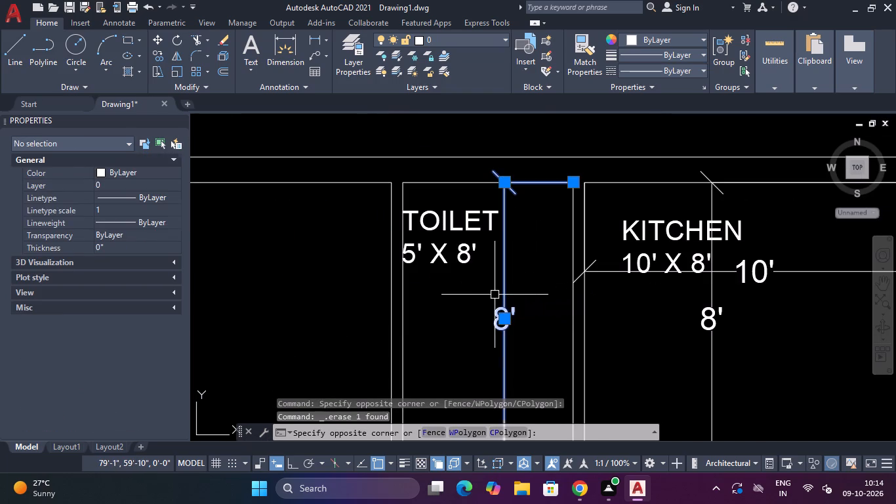
{"action": "left_click", "coordinate": [495, 295]}
{"action": "key", "text": "Delete"}
Erase the 10' horizontal and 8' vertical dimensions in the Kitchen.
{"action": "scroll", "coordinate": [625, 287], "scroll_direction": "down", "scroll_amount": 3}
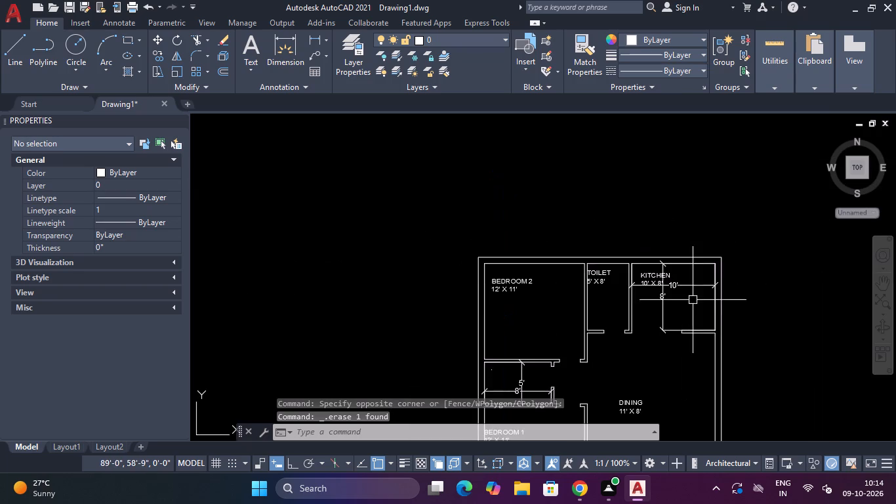
{"action": "scroll", "coordinate": [678, 272], "scroll_direction": "up", "scroll_amount": 2}
{"action": "left_click", "coordinate": [700, 295]}
{"action": "left_click", "coordinate": [689, 320]}
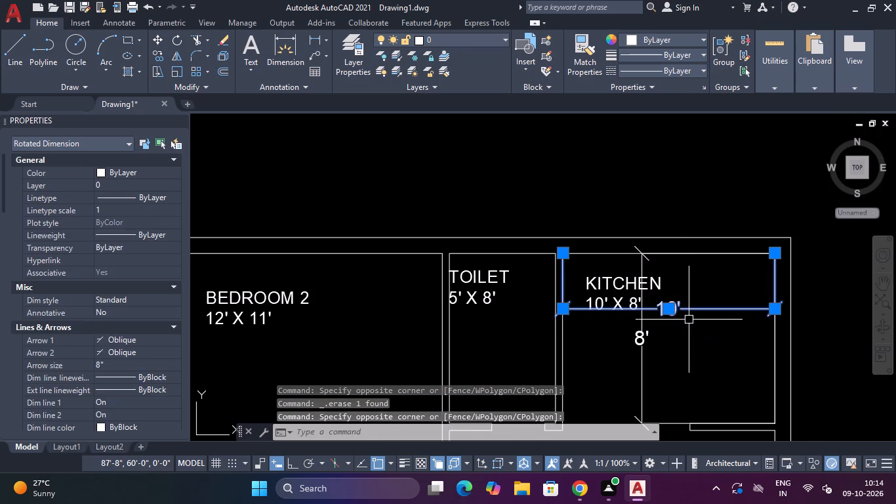
{"action": "key", "text": "Delete"}
{"action": "left_click", "coordinate": [650, 390]}
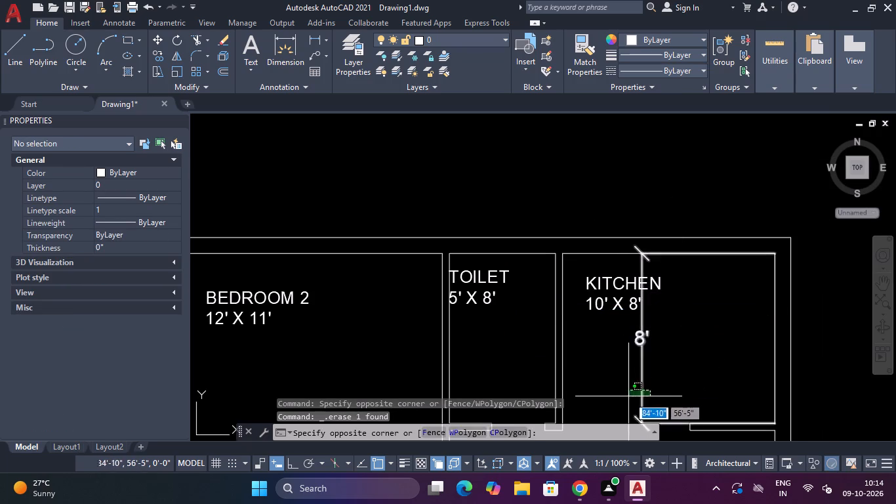
{"action": "left_click", "coordinate": [625, 401]}
{"action": "scroll", "coordinate": [632, 394], "scroll_direction": "down", "scroll_amount": 4}
{"action": "key", "text": "Delete"}
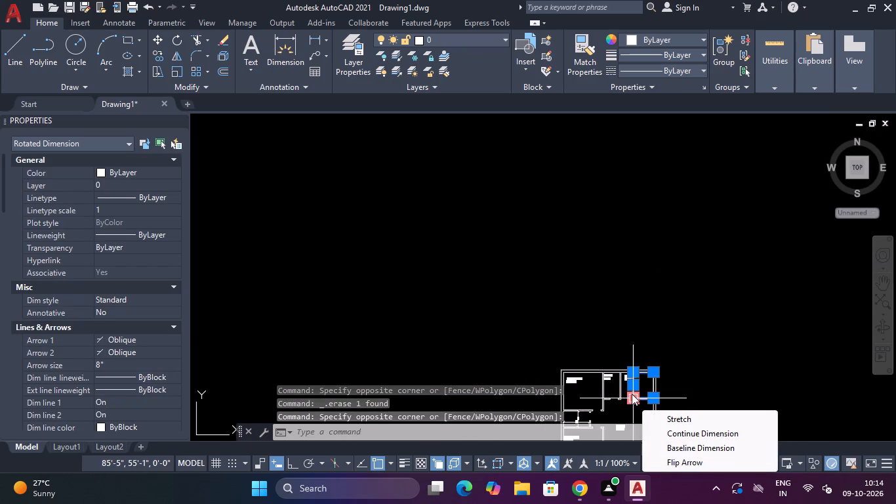
{"action": "scroll", "coordinate": [647, 367], "scroll_direction": "down", "scroll_amount": 3}
{"action": "scroll", "coordinate": [642, 403], "scroll_direction": "up", "scroll_amount": 3}
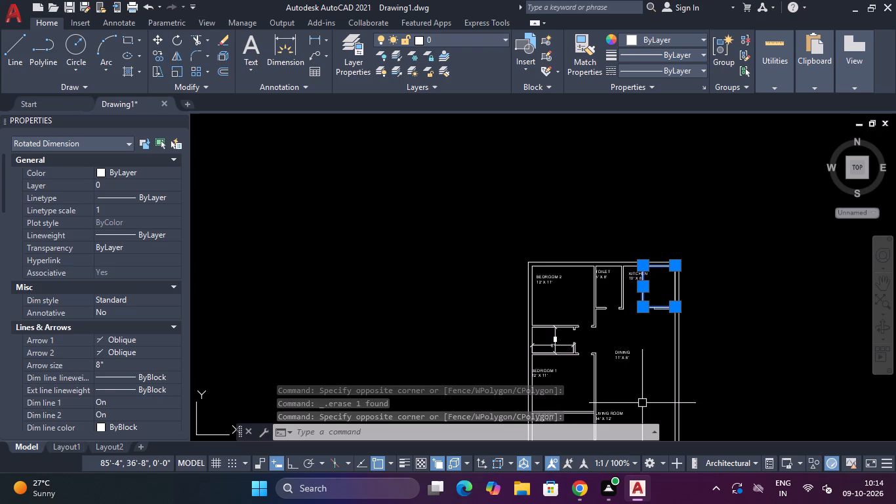
{"action": "key", "text": "Delete"}
Erase the 5' vertical and 8' horizontal dimensions in the toilet between Bedroom 1 and Bedroom 2.
{"action": "scroll", "coordinate": [554, 337], "scroll_direction": "down", "scroll_amount": 3}
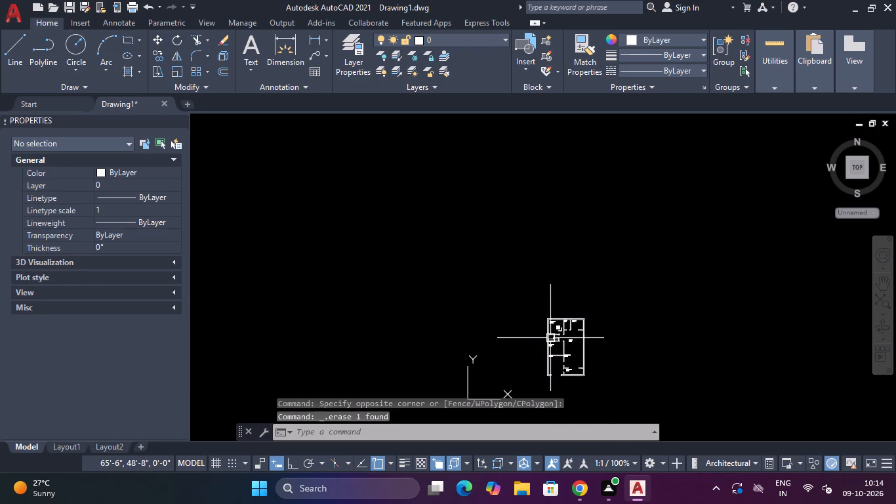
{"action": "scroll", "coordinate": [550, 338], "scroll_direction": "up", "scroll_amount": 7}
{"action": "left_click", "coordinate": [615, 317]}
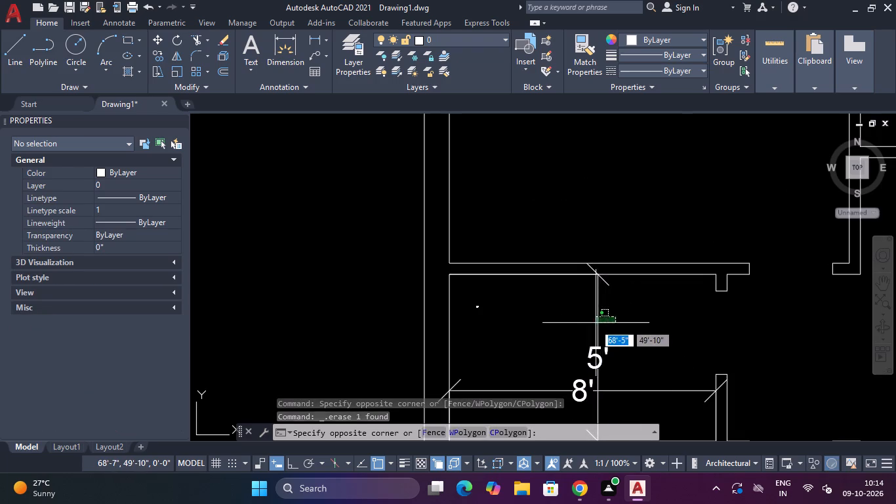
{"action": "left_click", "coordinate": [586, 327]}
{"action": "key", "text": "Delete"}
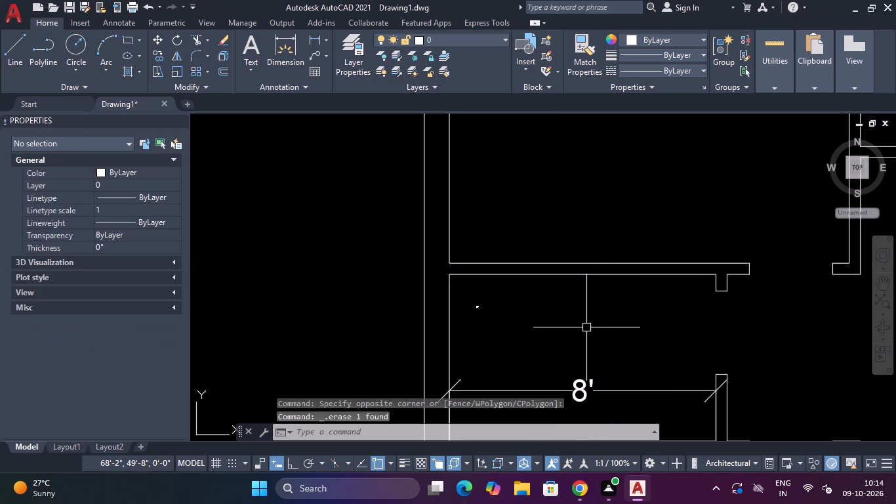
{"action": "left_click", "coordinate": [620, 367]}
{"action": "left_click", "coordinate": [588, 402]}
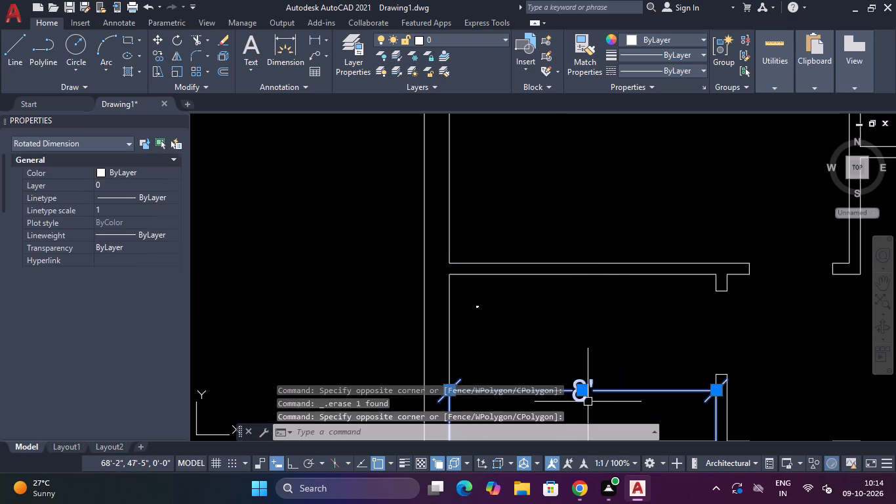
{"action": "key", "text": "Delete"}
Match the tiny label in the toilet between the bedrooms to the properties of the Bedroom 2 label.
{"action": "scroll", "coordinate": [588, 402], "scroll_direction": "down", "scroll_amount": 3}
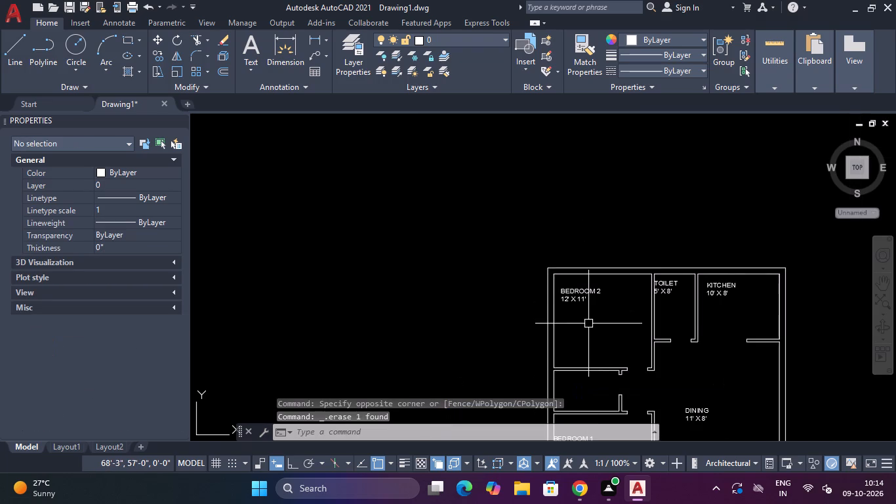
{"action": "type", "text": "MA"}
{"action": "key", "text": "space"}
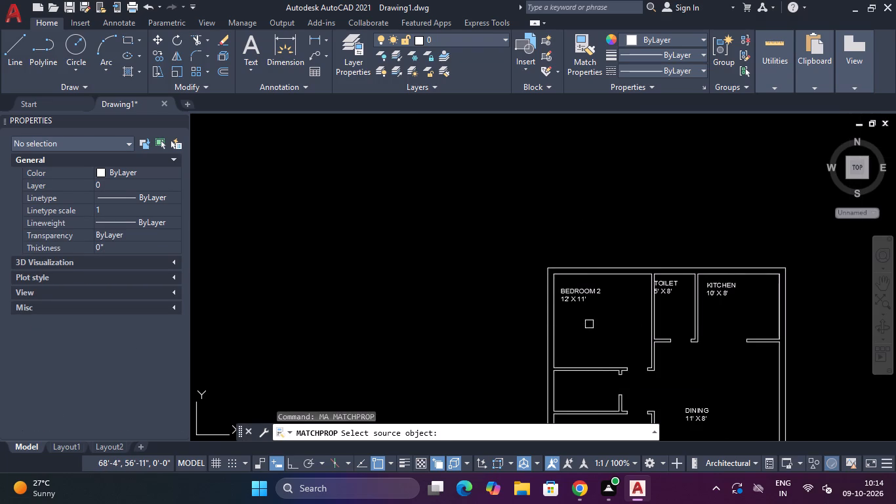
{"action": "left_click", "coordinate": [590, 295]}
{"action": "scroll", "coordinate": [559, 383], "scroll_direction": "up", "scroll_amount": 3}
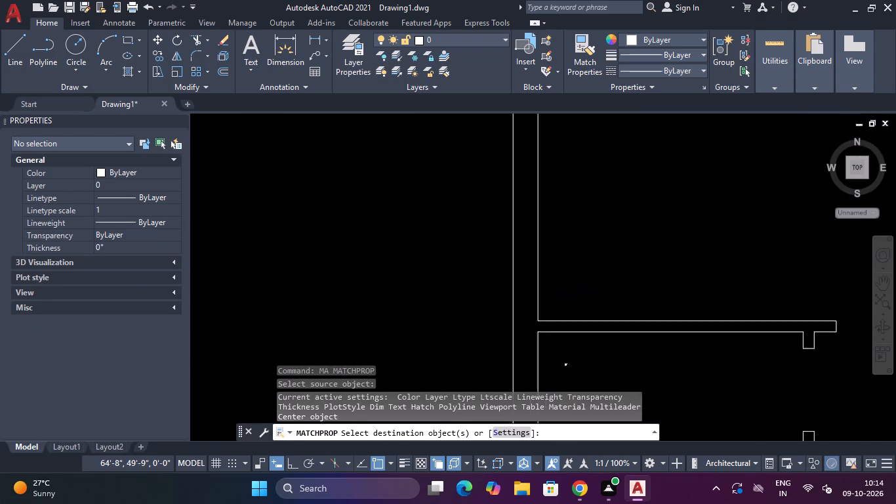
{"action": "scroll", "coordinate": [559, 383], "scroll_direction": "up", "scroll_amount": 4}
{"action": "left_click", "coordinate": [593, 295]}
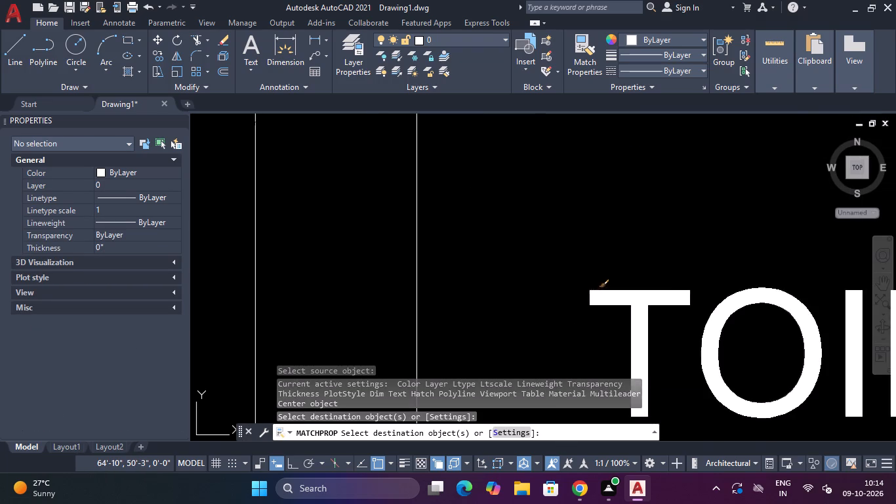
{"action": "scroll", "coordinate": [596, 296], "scroll_direction": "down", "scroll_amount": 9}
{"action": "key", "text": "Escape"}
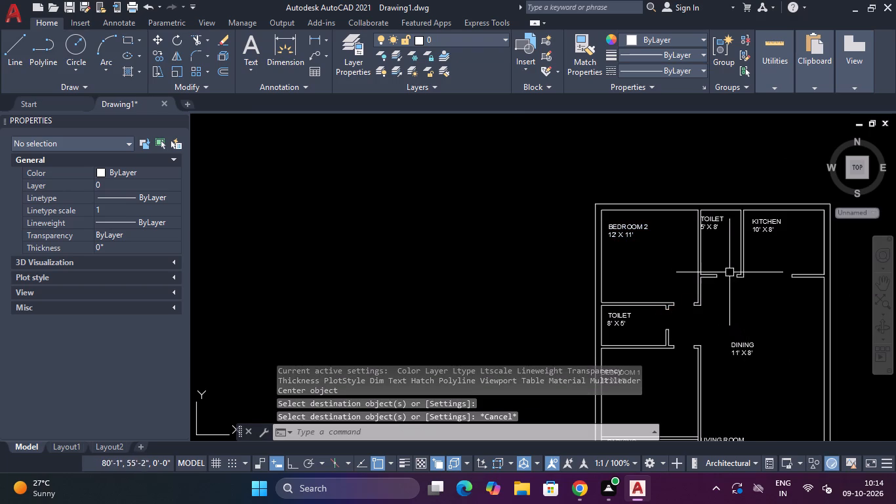
Draw a 4' by 9" rectangle in the empty space outside the plan, beside the Kitchen's outer wall.
{"action": "scroll", "coordinate": [661, 259], "scroll_direction": "down", "scroll_amount": 1}
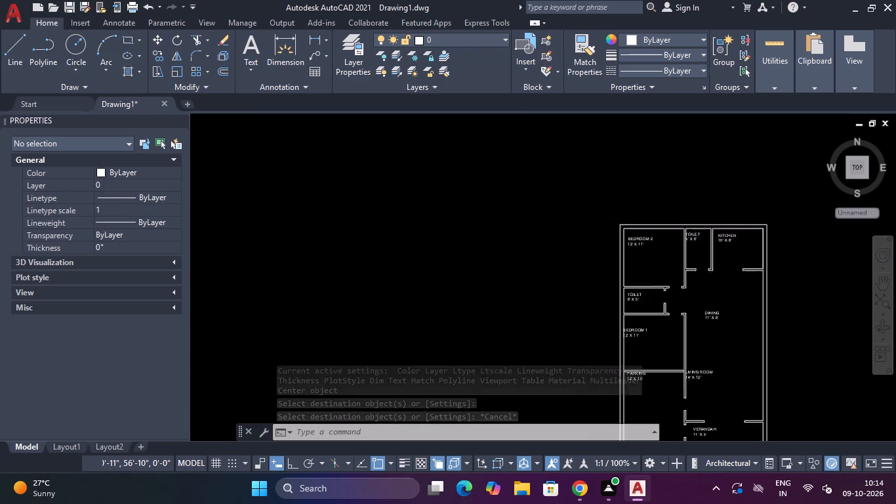
{"action": "scroll", "coordinate": [658, 262], "scroll_direction": "down", "scroll_amount": 1}
{"action": "scroll", "coordinate": [655, 265], "scroll_direction": "up", "scroll_amount": 1}
{"action": "scroll", "coordinate": [655, 265], "scroll_direction": "down", "scroll_amount": 2}
{"action": "scroll", "coordinate": [478, 282], "scroll_direction": "down", "scroll_amount": 3}
{"action": "scroll", "coordinate": [526, 276], "scroll_direction": "up", "scroll_amount": 3}
{"action": "scroll", "coordinate": [518, 330], "scroll_direction": "up", "scroll_amount": 2}
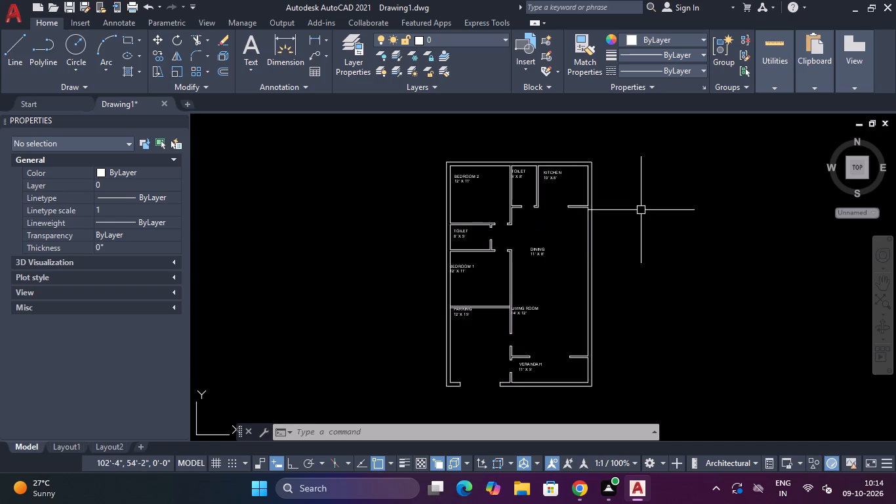
{"action": "middle_click_drag", "start_coordinate": [630, 217], "coordinate": [506, 260]}
{"action": "key", "text": "Escape"}
{"action": "key", "text": "Escape"}
{"action": "key", "text": "Escape"}
{"action": "key", "text": "Escape"}
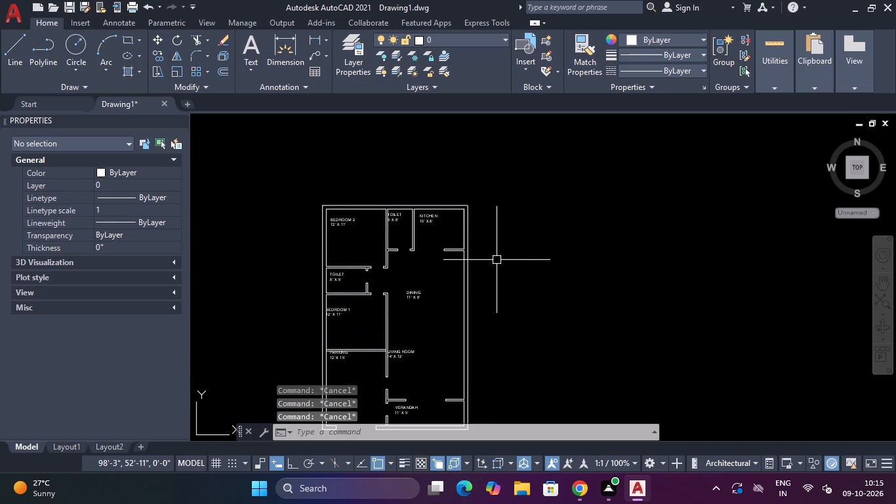
{"action": "type", "text": "REC"}
{"action": "key", "text": "space"}
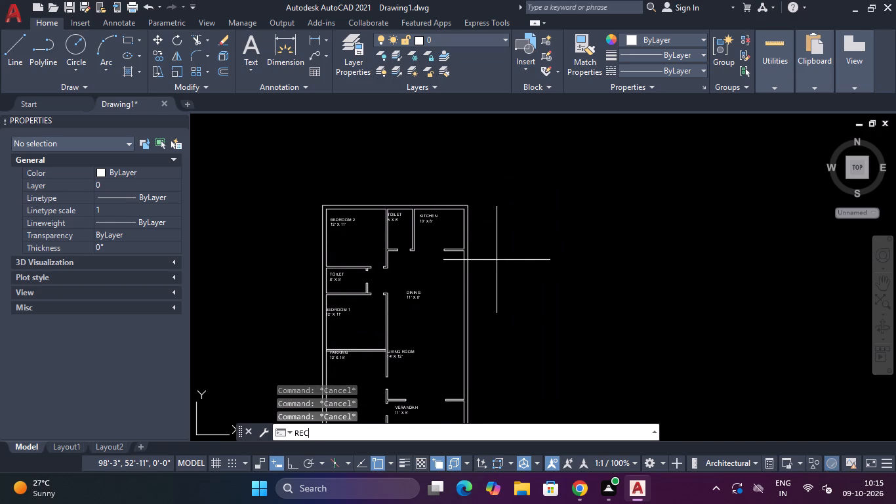
{"action": "left_click", "coordinate": [497, 260]}
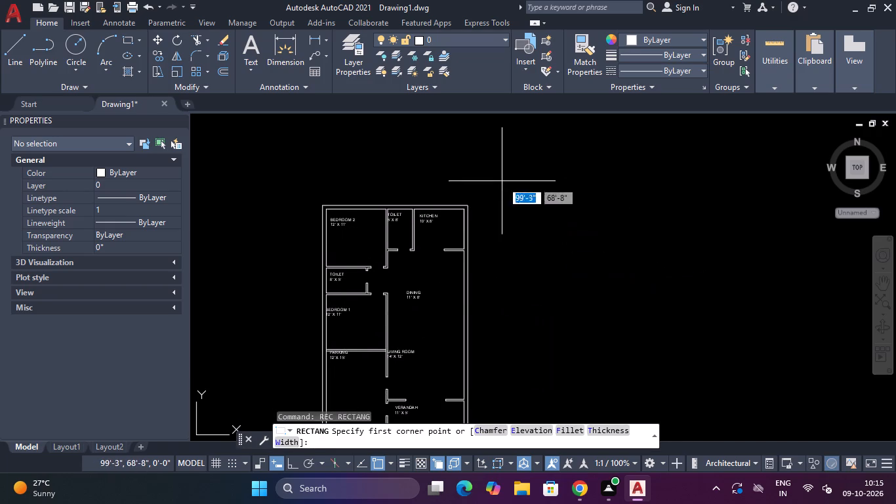
{"action": "left_click", "coordinate": [492, 230]}
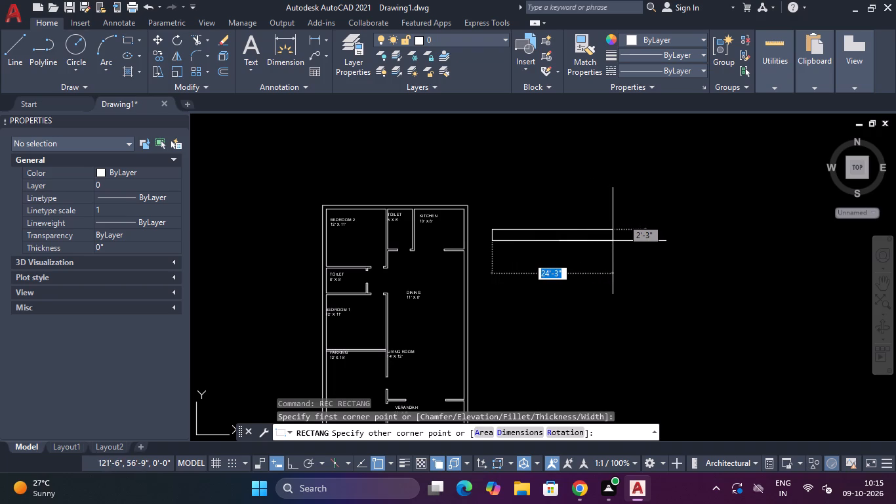
{"action": "type", "text": "4'"}
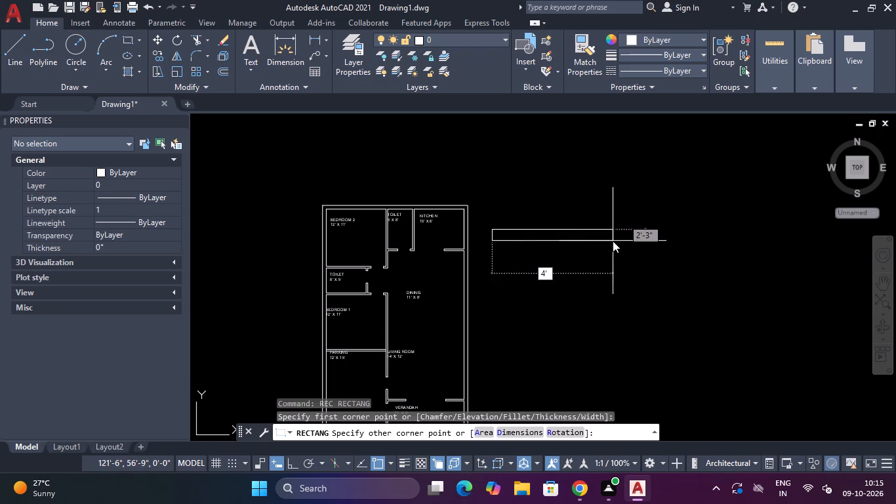
{"action": "key", "text": "Tab"}
{"action": "type", "text": "9\""}
{"action": "key", "text": "Return"}
{"action": "key", "text": "Escape"}
{"action": "key", "text": "Escape"}
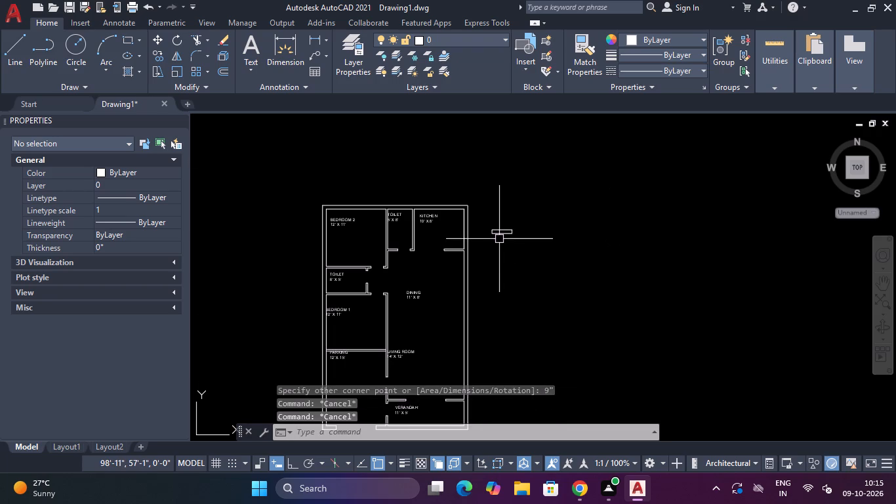
Explode the 4' by 9" rectangle into separate lines.
{"action": "scroll", "coordinate": [499, 239], "scroll_direction": "up", "scroll_amount": 3}
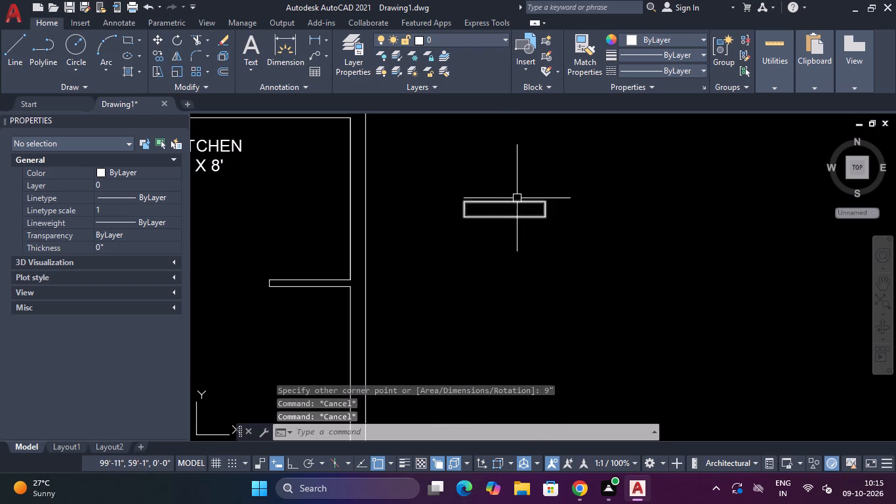
{"action": "left_click", "coordinate": [517, 188]}
{"action": "left_click", "coordinate": [499, 213]}
{"action": "key", "text": "e"}
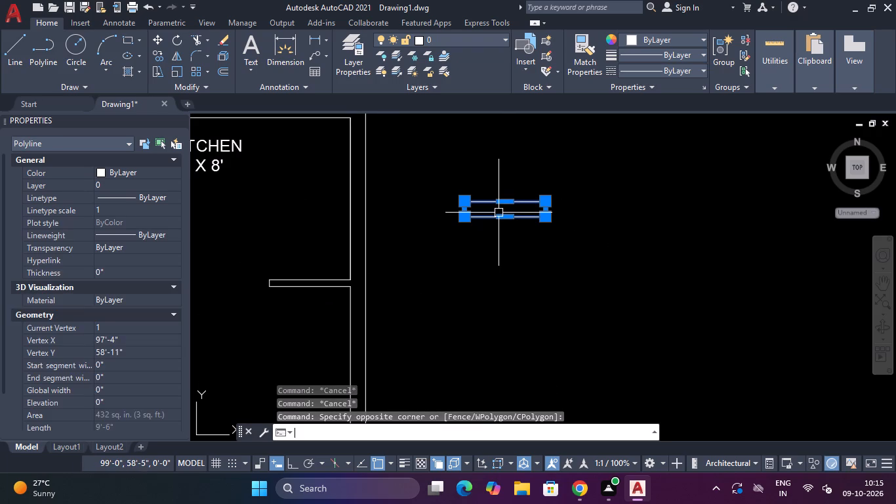
{"action": "key", "text": "x"}
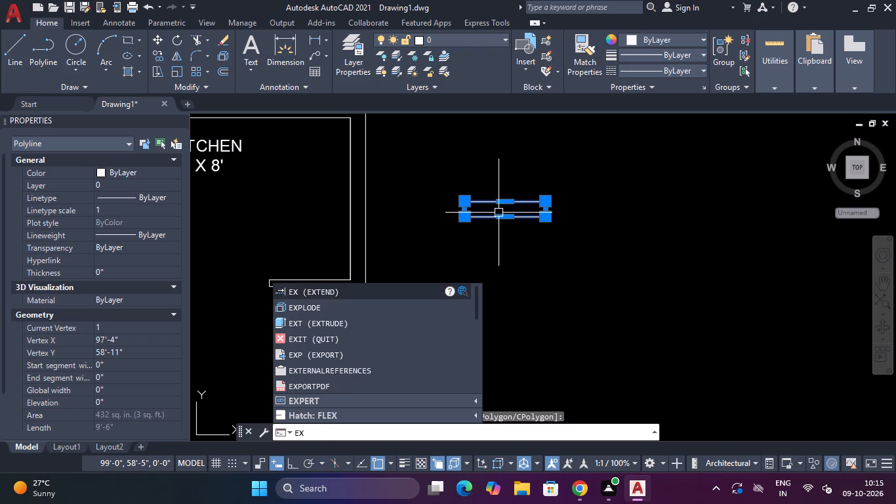
{"action": "key", "text": "Down"}
{"action": "key", "text": "Return"}
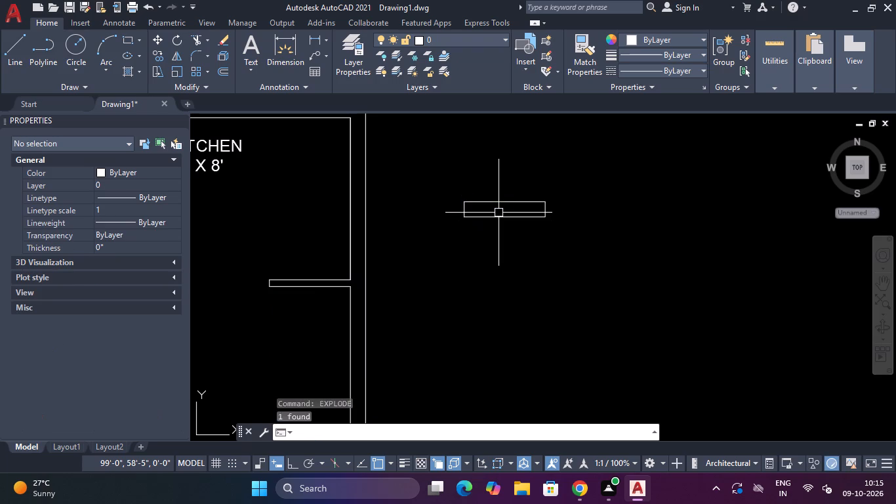
Offset the rectangle's top edge downward repeatedly at 1" spacing, filling its 9" depth with parallel lines.
{"action": "type", "text": "O"}
{"action": "key", "text": "space"}
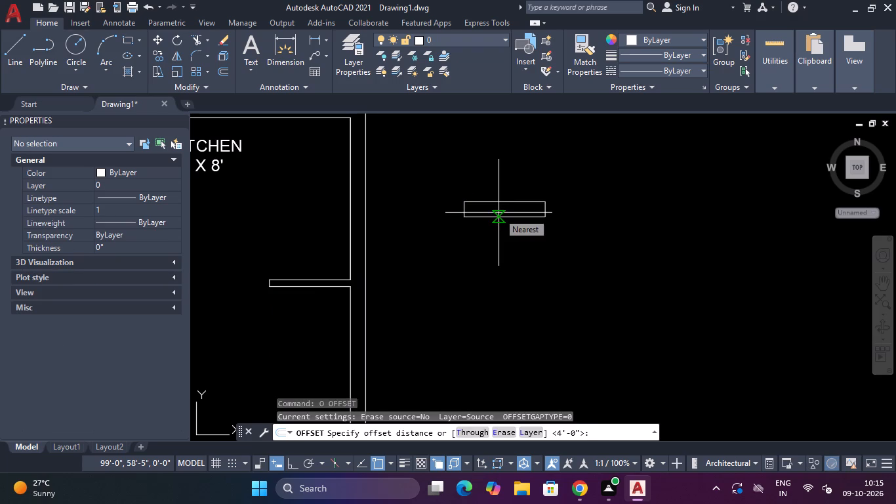
{"action": "type", "text": "1\""}
{"action": "key", "text": "Return"}
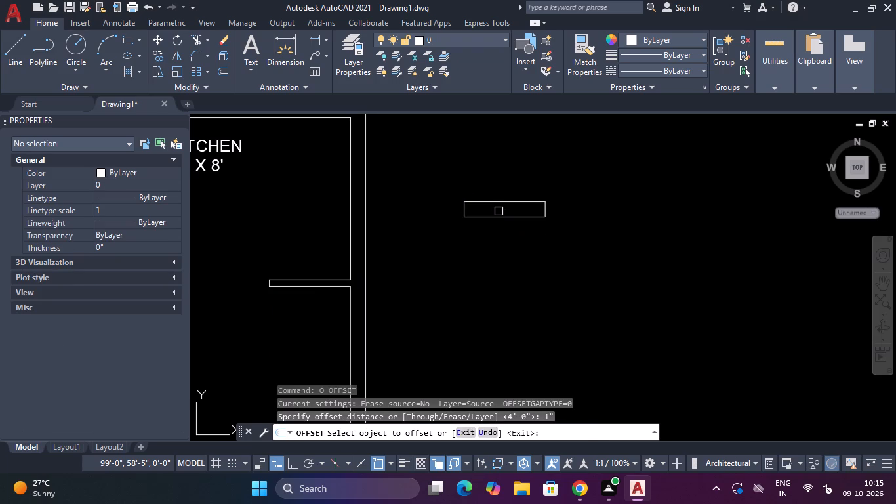
{"action": "left_click", "coordinate": [503, 199]}
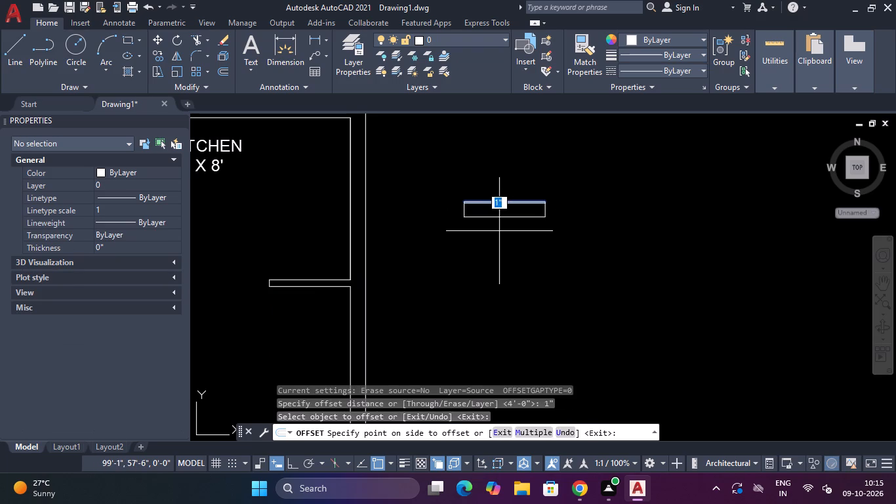
{"action": "type", "text": "M"}
{"action": "key", "text": "space"}
{"action": "double_click", "coordinate": [499, 231]}
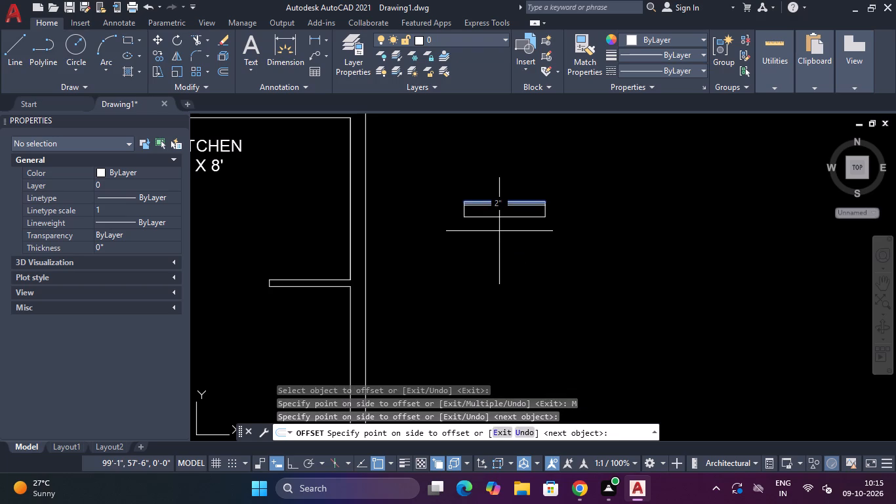
{"action": "left_click_drag", "start_coordinate": [498, 250], "coordinate": [497, 257]}
{"action": "double_click", "coordinate": [494, 273]}
{"action": "double_click", "coordinate": [494, 285]}
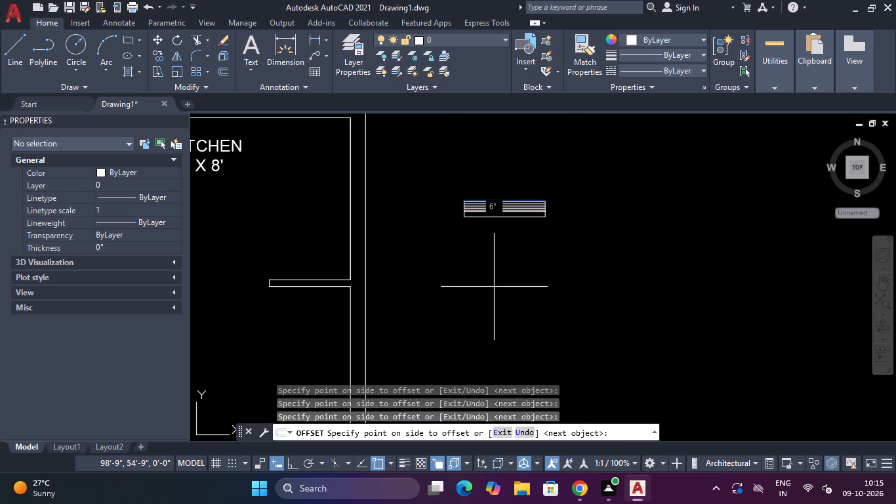
{"action": "left_click", "coordinate": [493, 293]}
{"action": "left_click", "coordinate": [491, 298]}
{"action": "left_click", "coordinate": [491, 299]}
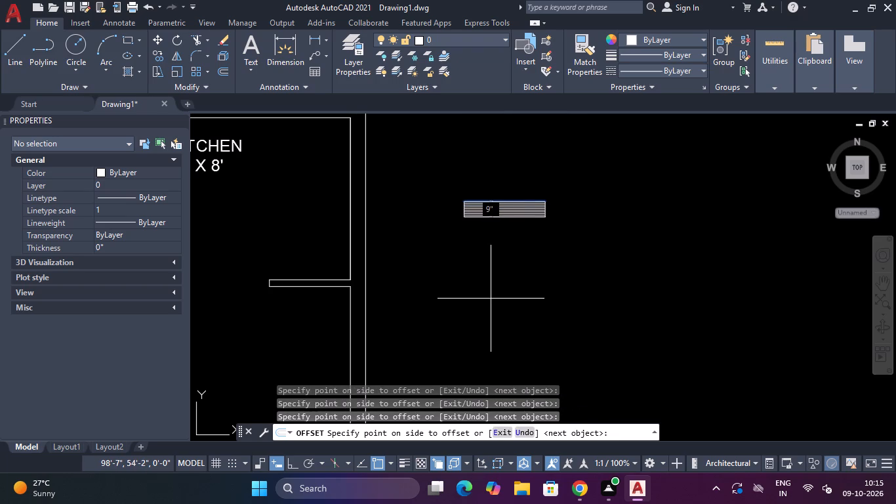
Join all the lines of the 4' by 9" lined rectangle.
{"action": "key", "text": "Escape"}
{"action": "scroll", "coordinate": [500, 234], "scroll_direction": "up", "scroll_amount": 4}
{"action": "scroll", "coordinate": [502, 187], "scroll_direction": "down", "scroll_amount": 4}
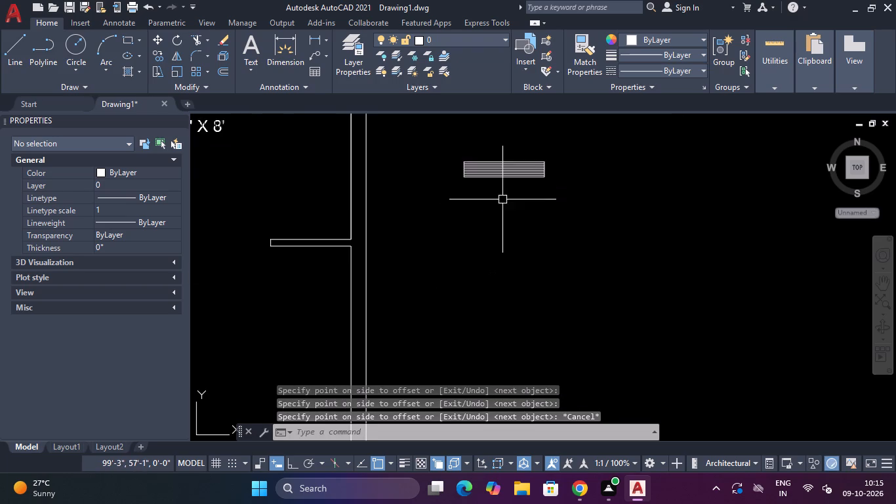
{"action": "scroll", "coordinate": [514, 174], "scroll_direction": "up", "scroll_amount": 2}
{"action": "left_click", "coordinate": [605, 127]}
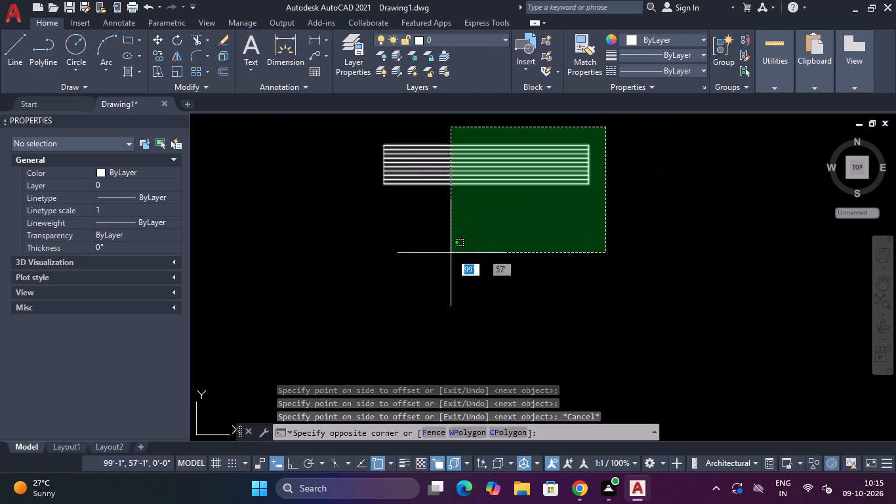
{"action": "left_click", "coordinate": [359, 261]}
{"action": "key", "text": "Escape"}
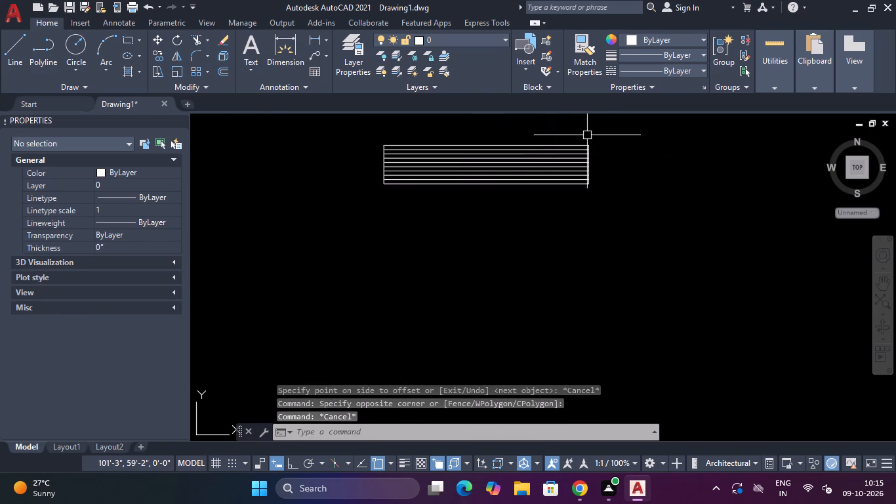
{"action": "left_click", "coordinate": [592, 135]}
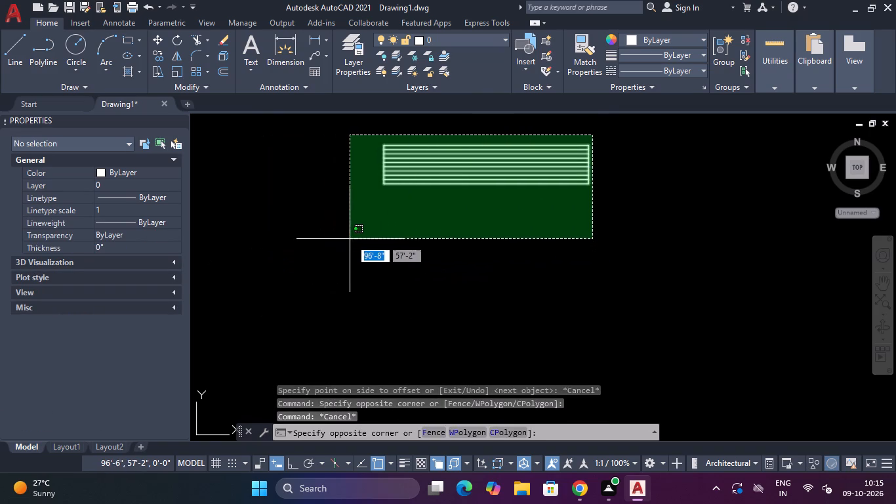
{"action": "left_click", "coordinate": [356, 239]}
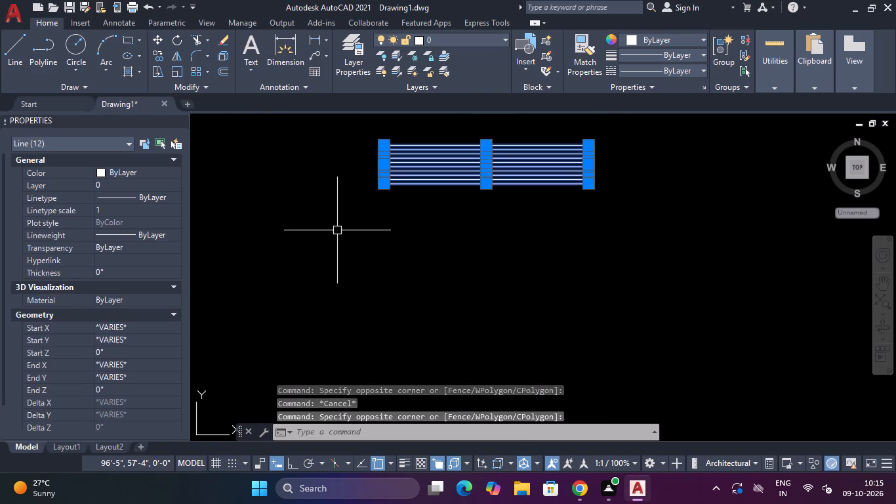
{"action": "type", "text": "J"}
{"action": "key", "text": "space"}
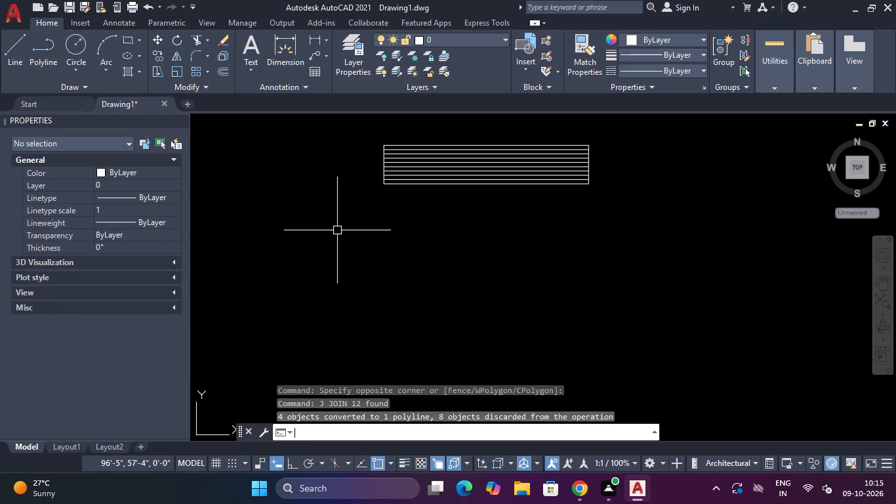
Define the whole lined rectangle as a block named WINDOW, with its upper-left corner as the base point.
{"action": "left_click", "coordinate": [626, 142]}
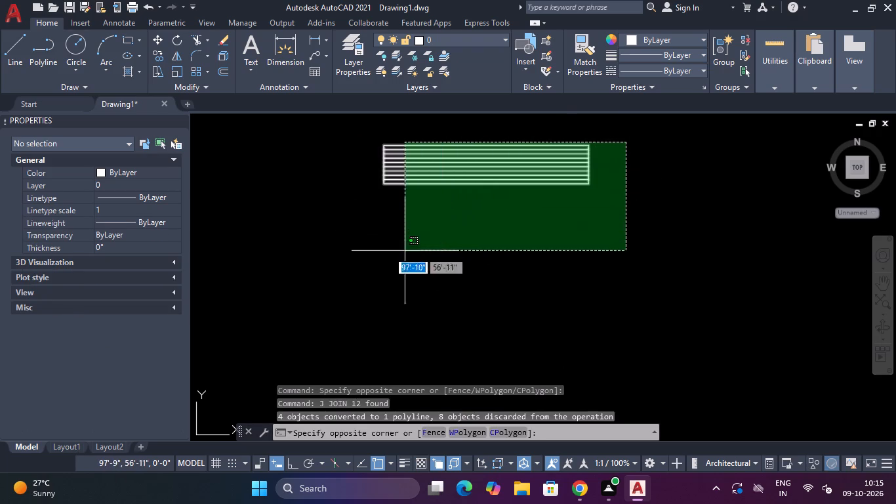
{"action": "left_click", "coordinate": [333, 246]}
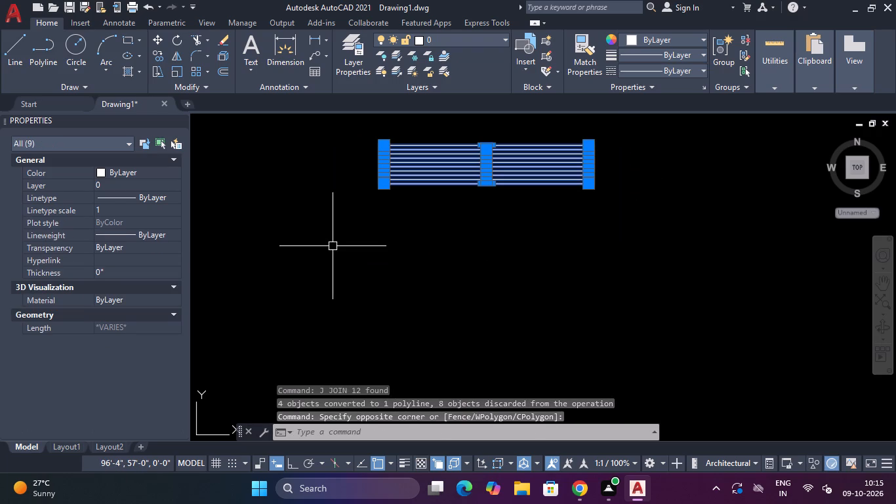
{"action": "type", "text": "B"}
{"action": "key", "text": "space"}
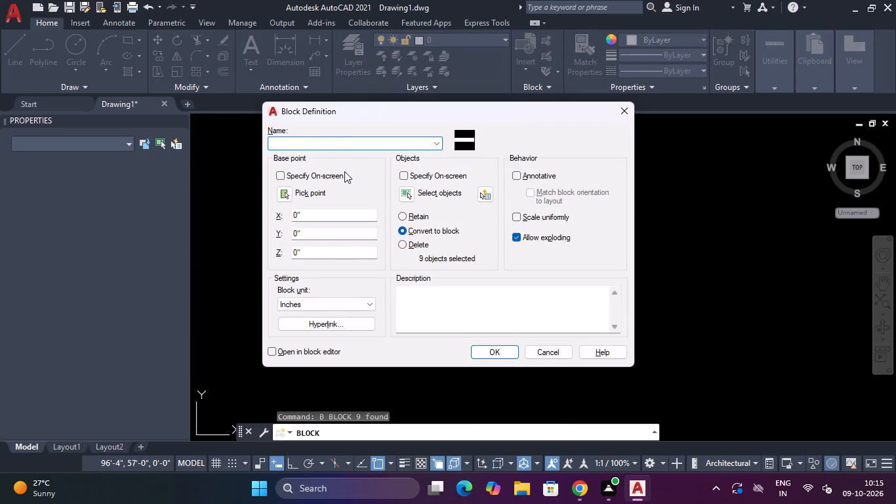
{"action": "type", "text": "WINDO"}
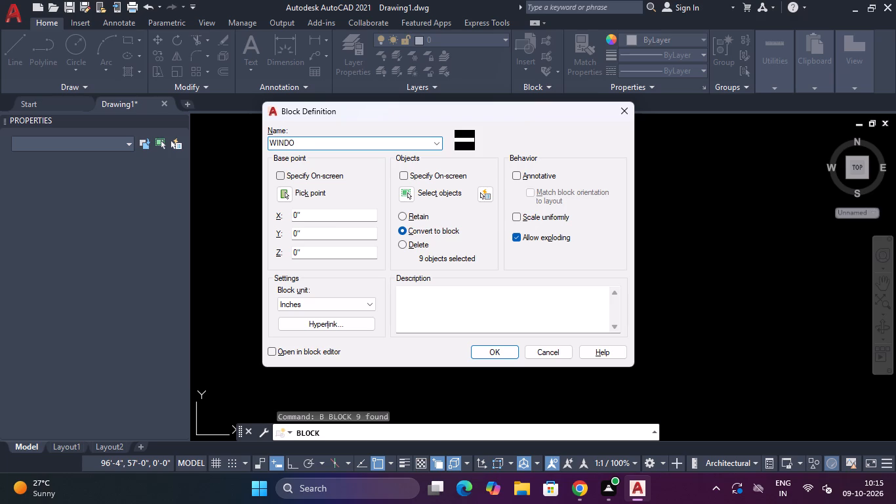
{"action": "key", "text": "w"}
{"action": "left_click", "coordinate": [291, 196]}
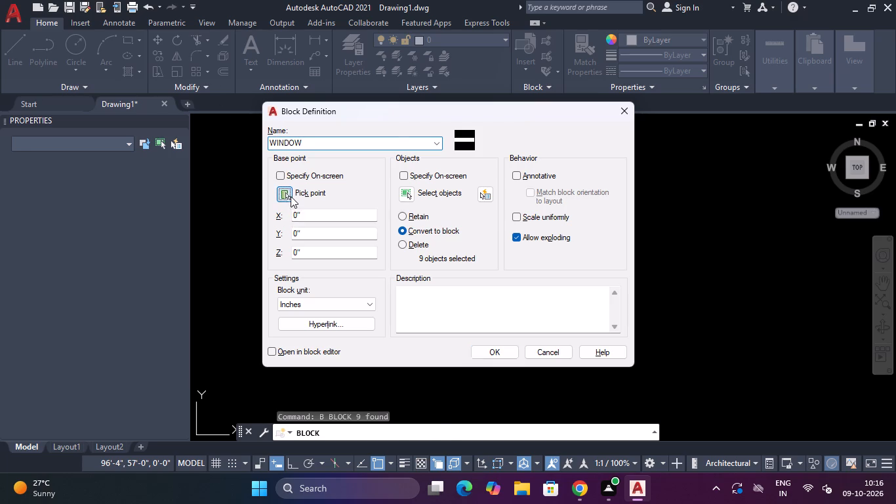
{"action": "left_click", "coordinate": [382, 144]}
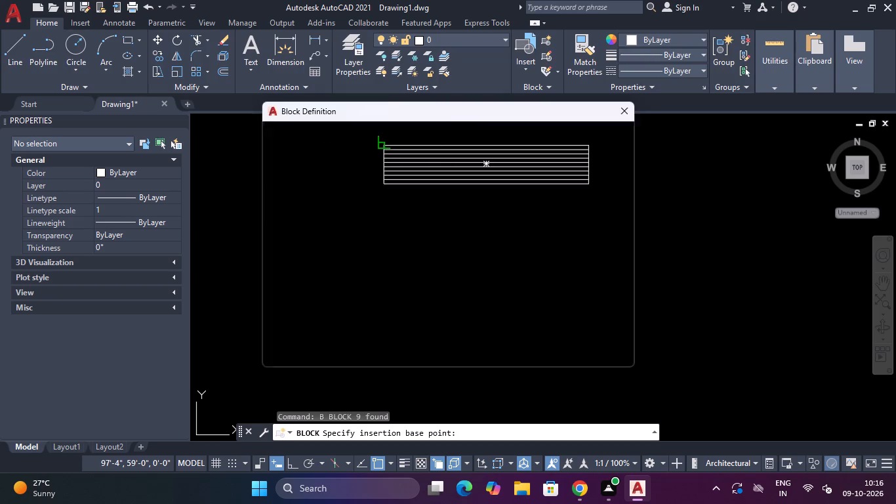
{"action": "left_click", "coordinate": [407, 194]}
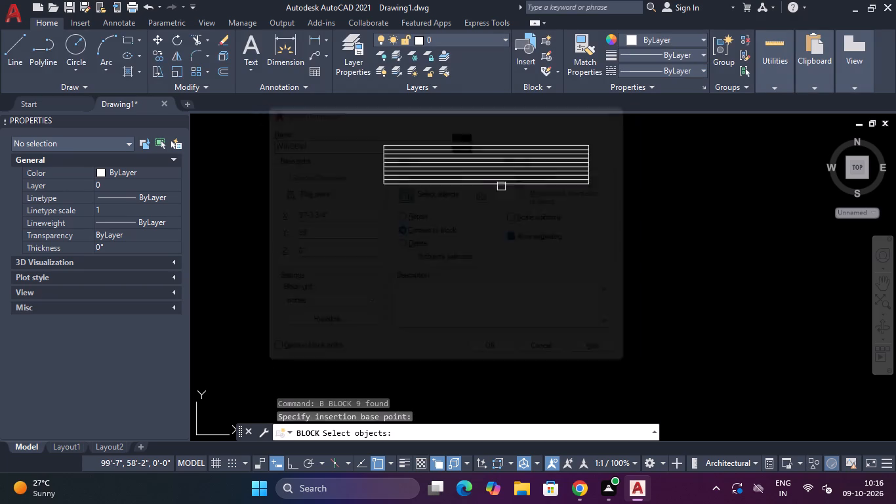
{"action": "left_click", "coordinate": [604, 140]}
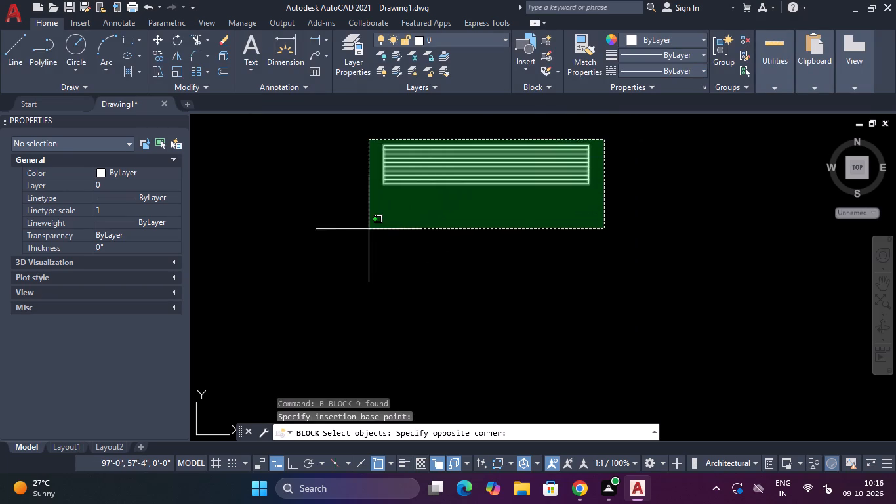
{"action": "left_click", "coordinate": [369, 229]}
{"action": "key", "text": "Return"}
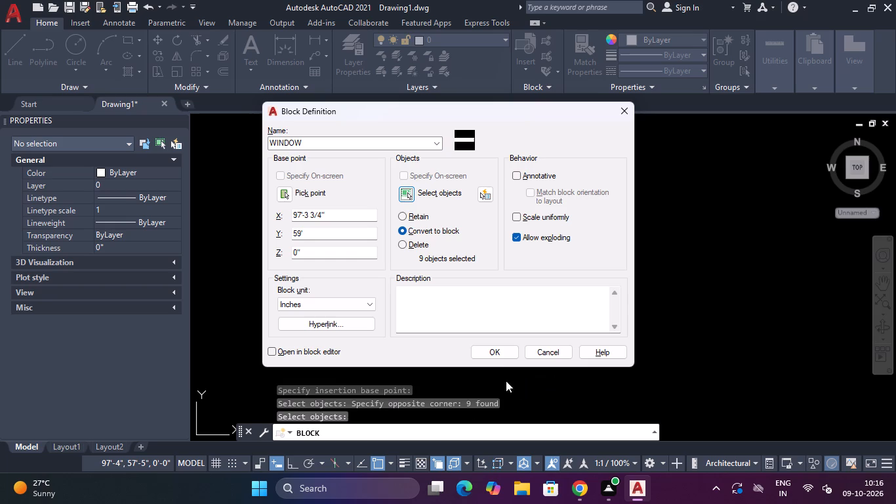
{"action": "left_click", "coordinate": [501, 350]}
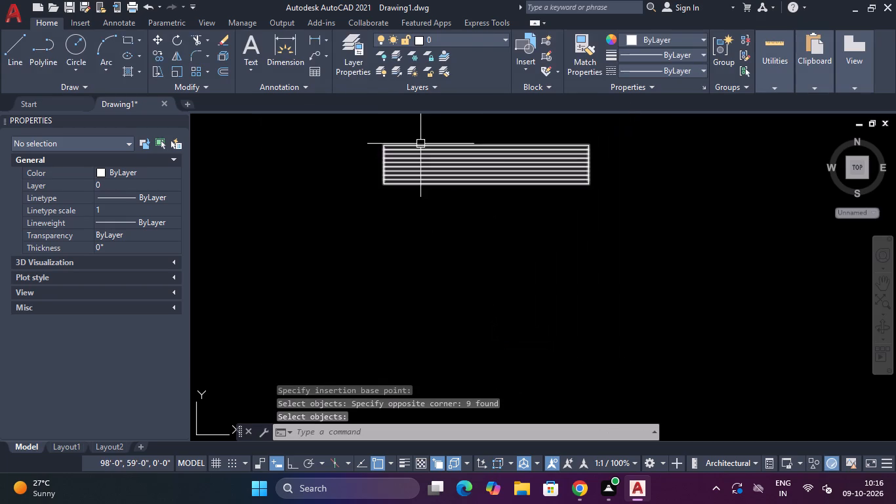
Create a new layer named WINDOW.
{"action": "scroll", "coordinate": [443, 159], "scroll_direction": "down", "scroll_amount": 3}
{"action": "scroll", "coordinate": [443, 159], "scroll_direction": "up", "scroll_amount": 3}
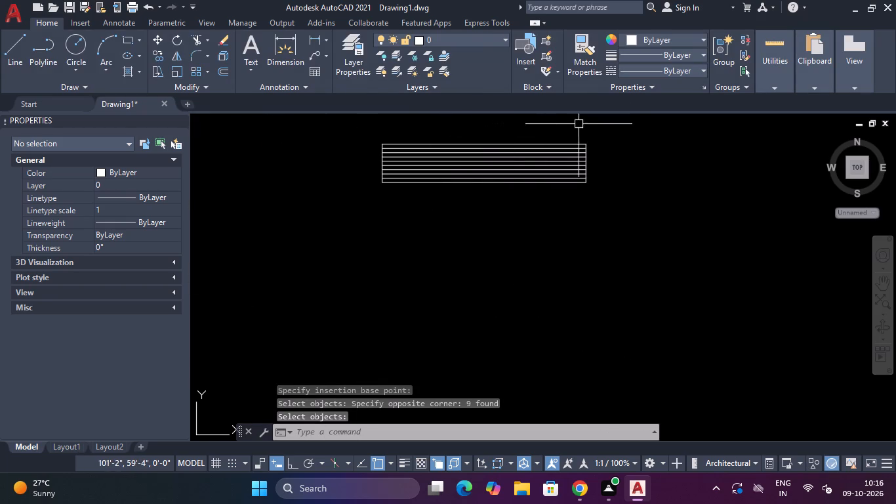
{"action": "left_click", "coordinate": [363, 42]}
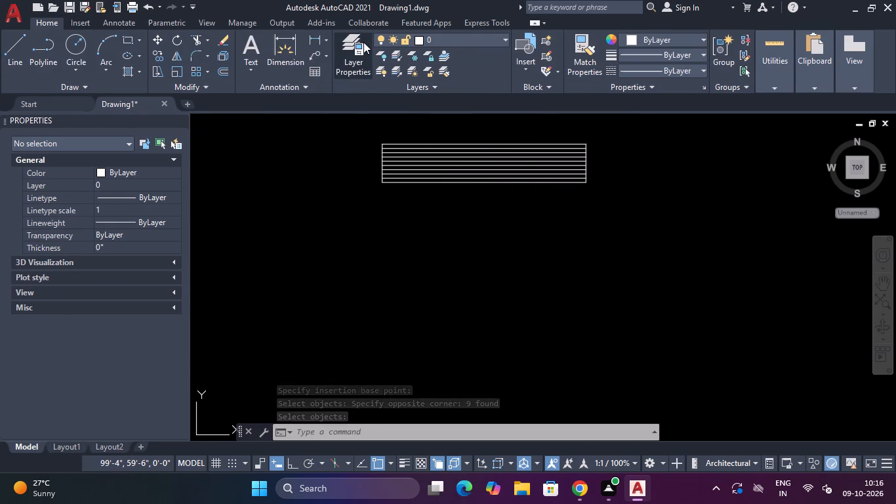
{"action": "left_click", "coordinate": [140, 102]}
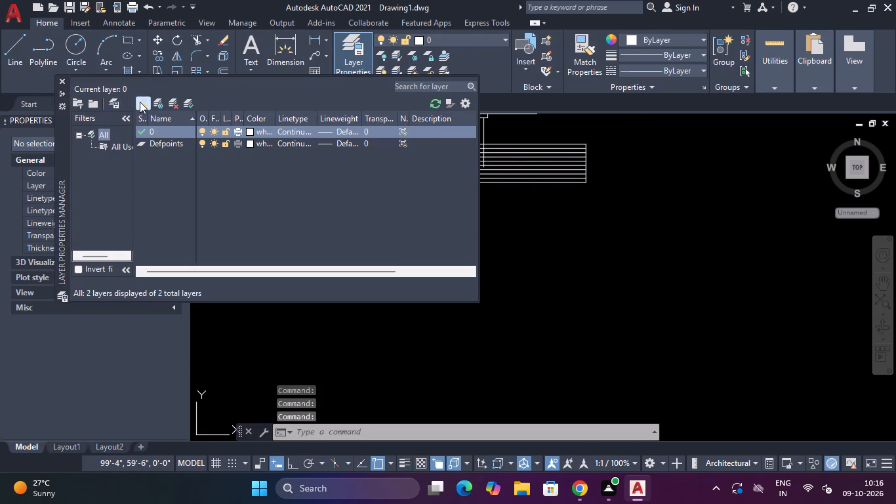
{"action": "key", "text": "BackSpace"}
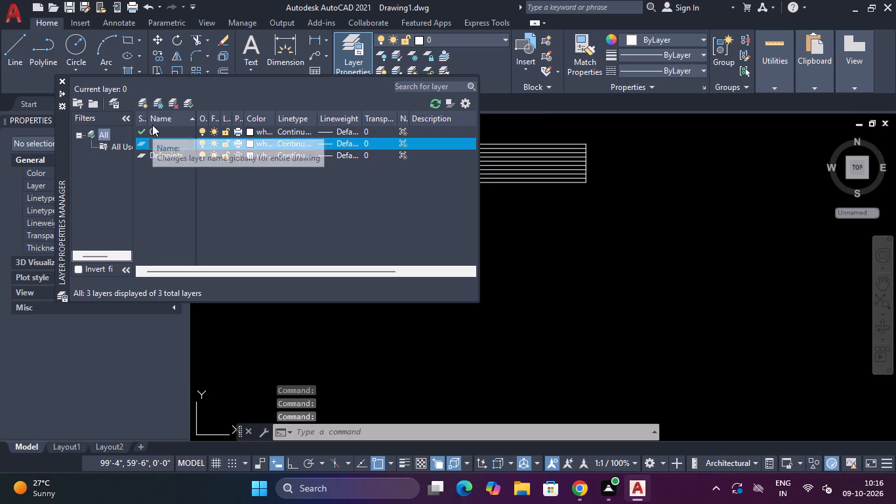
{"action": "type", "text": "WIN"}
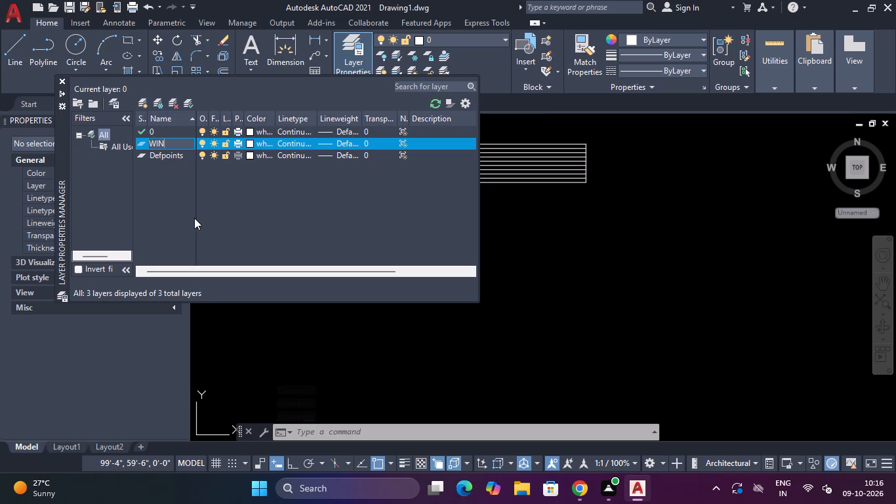
{"action": "key", "text": "d"}
{"action": "type", "text": "OW"}
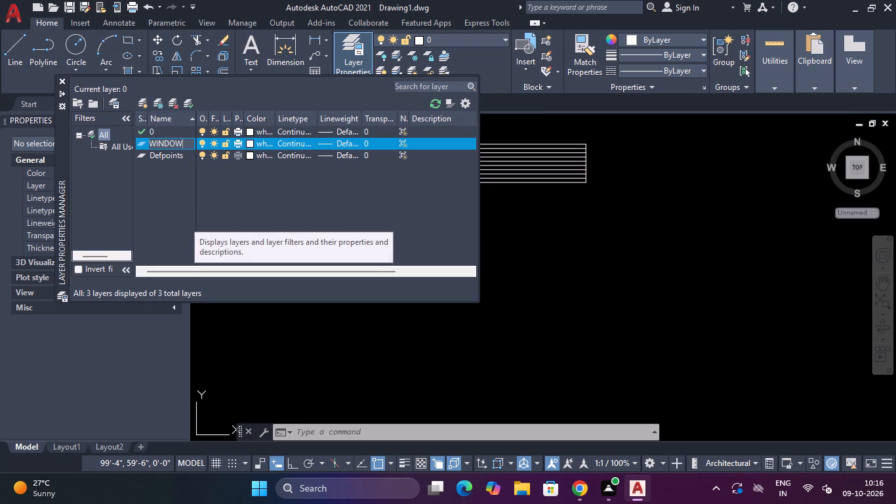
{"action": "key", "text": "space"}
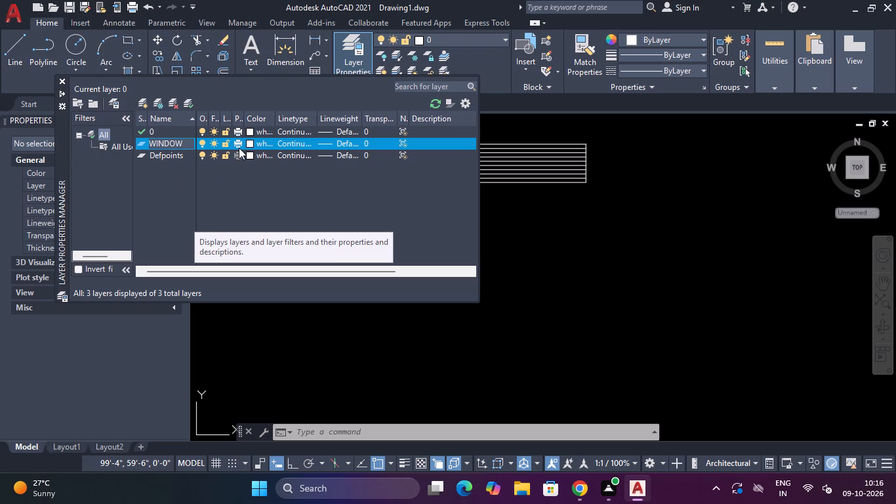
Set the WINDOW layer's colour to PANTONE 14-4121 TCX from the PANTONE f + h Cotton colour book.
{"action": "left_click", "coordinate": [249, 144]}
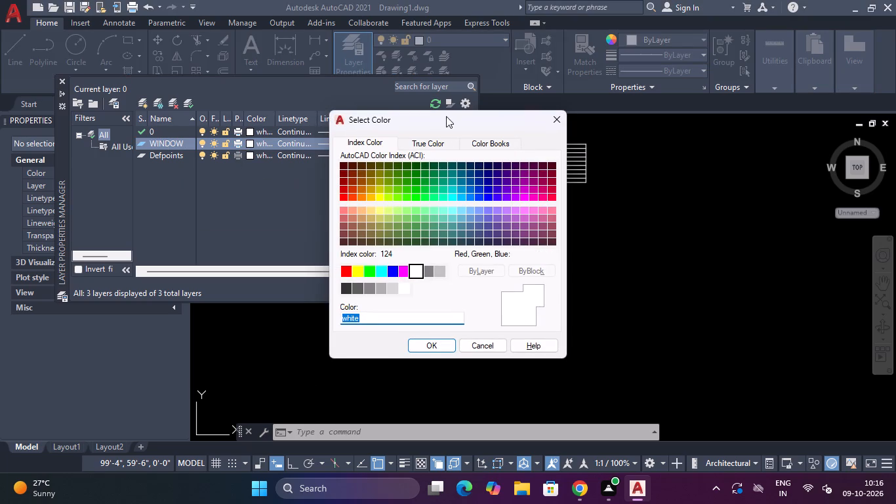
{"action": "left_click", "coordinate": [472, 140]}
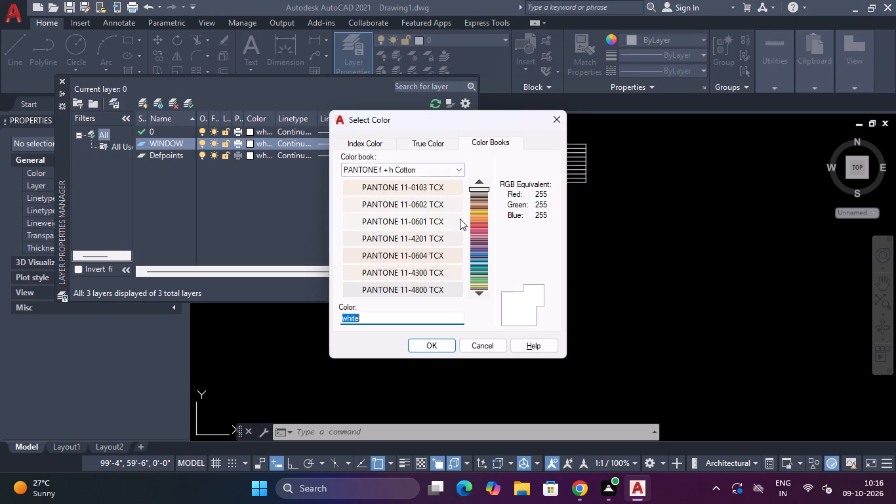
{"action": "left_click", "coordinate": [479, 253]}
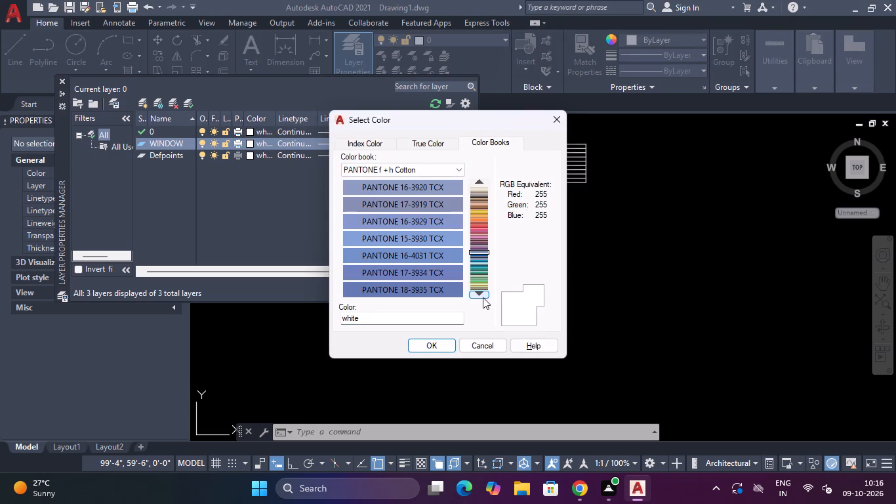
{"action": "left_click", "coordinate": [483, 297]}
{"action": "left_click", "coordinate": [483, 297]}
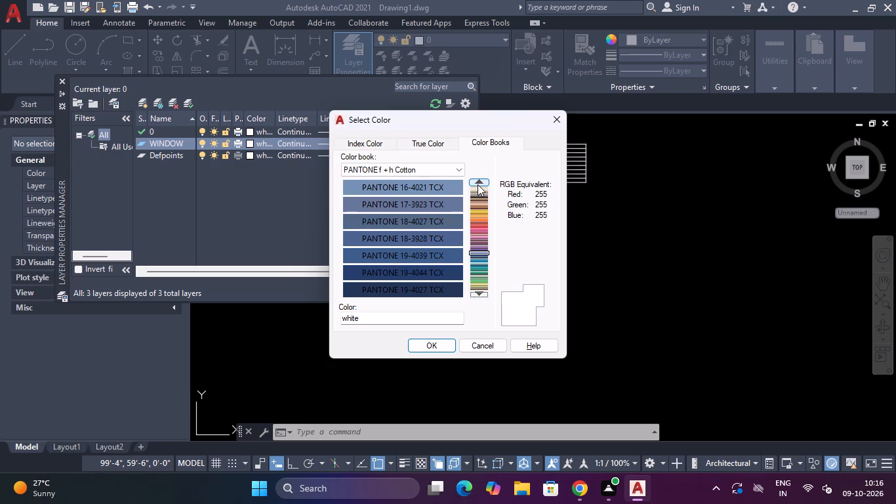
{"action": "left_click", "coordinate": [478, 184]}
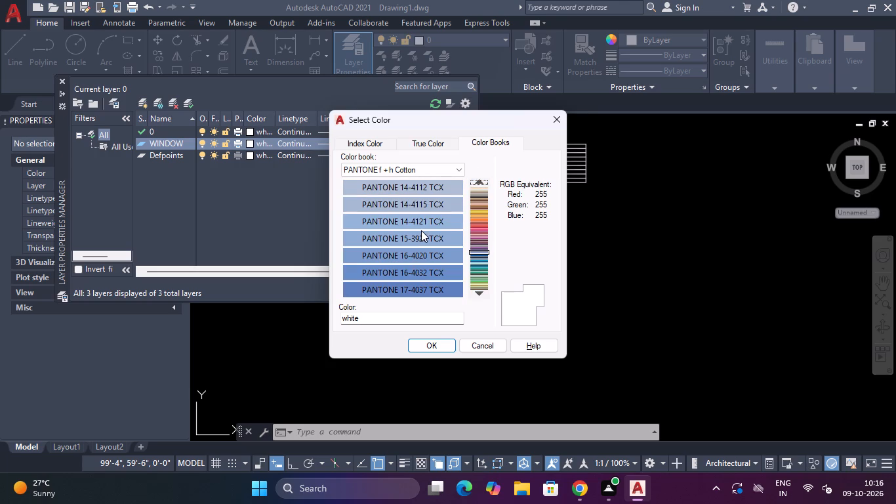
{"action": "left_click", "coordinate": [422, 215]}
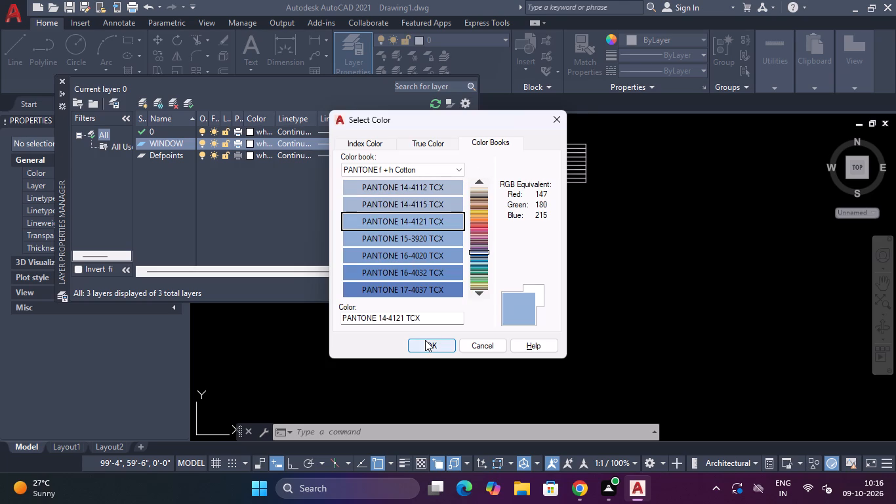
{"action": "left_click", "coordinate": [426, 341]}
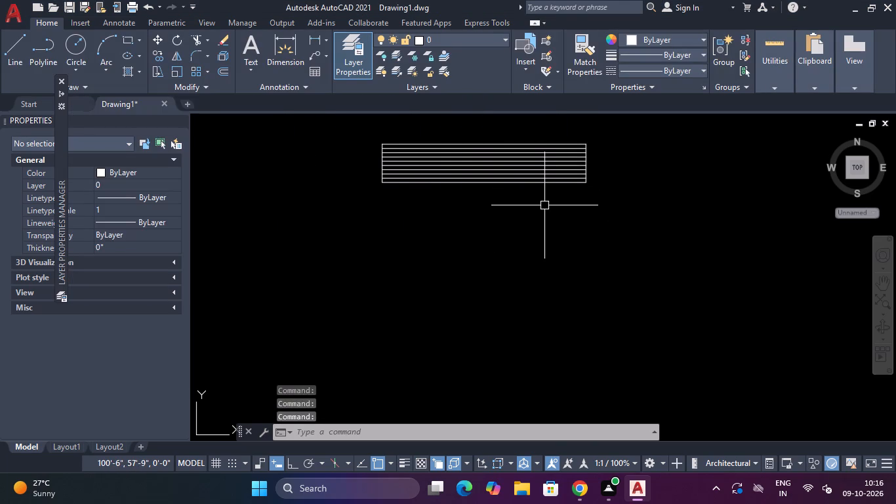
Make WINDOW the current layer and draw a short, slightly slanted line in the empty space beside the window block.
{"action": "left_click", "coordinate": [462, 42]}
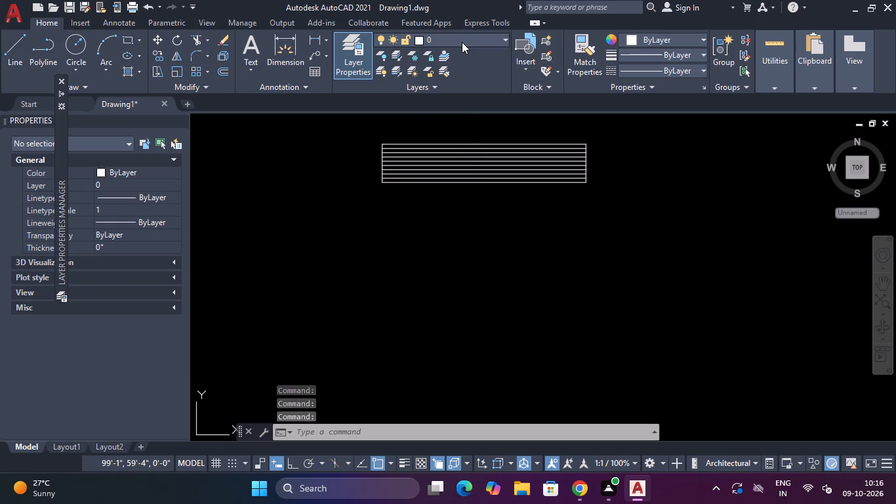
{"action": "left_click", "coordinate": [453, 84]}
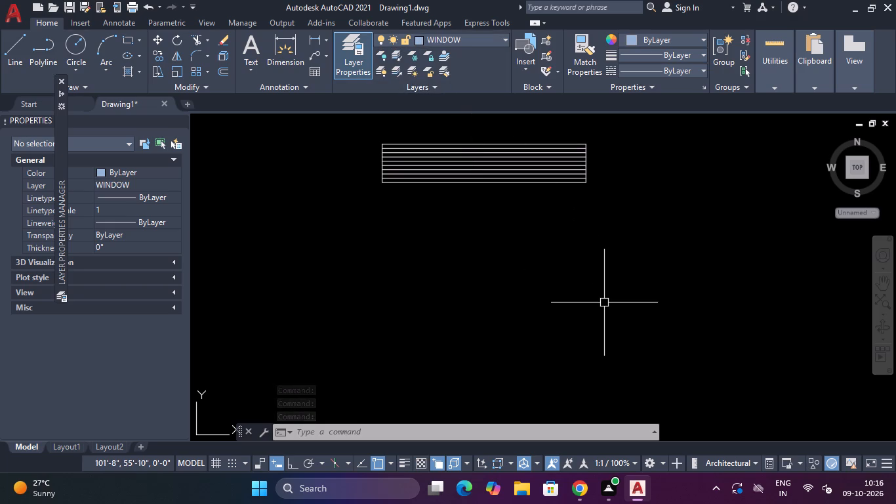
{"action": "type", "text": "L"}
{"action": "key", "text": "space"}
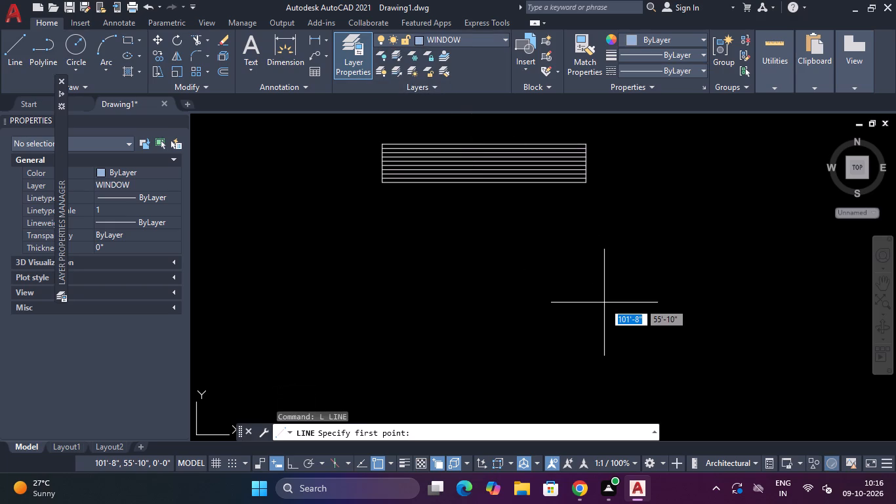
{"action": "left_click", "coordinate": [629, 176]}
{"action": "left_click", "coordinate": [640, 234]}
{"action": "key", "text": "Escape"}
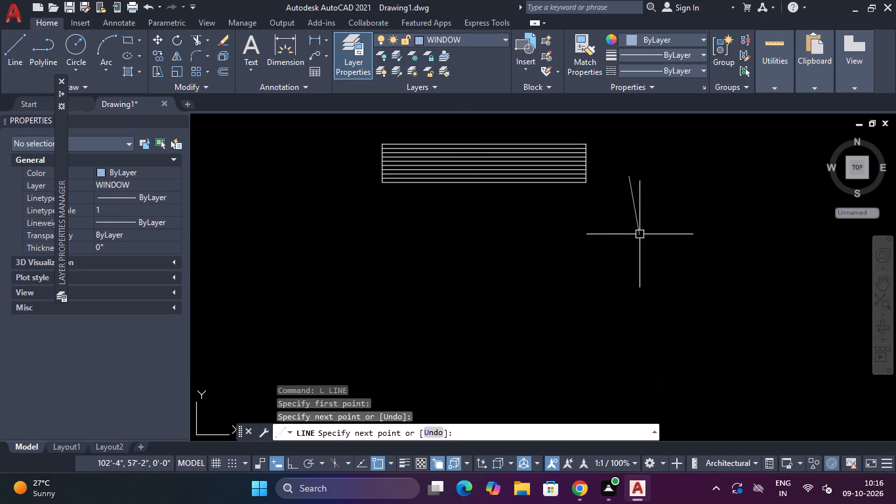
Match the properties of the short slanted line onto the window block so it takes on the WINDOW layer.
{"action": "type", "text": "MA"}
{"action": "key", "text": "space"}
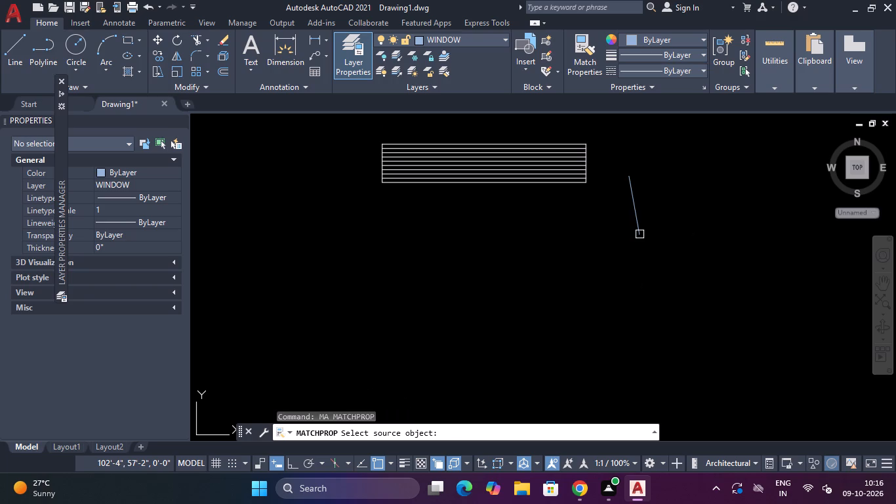
{"action": "left_click", "coordinate": [638, 213]}
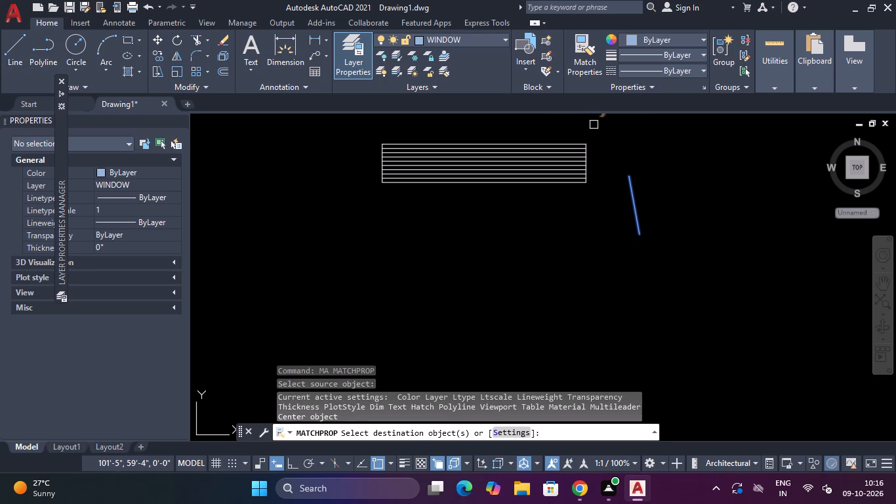
{"action": "left_click", "coordinate": [594, 125]}
{"action": "left_click", "coordinate": [323, 240]}
{"action": "key", "text": "Escape"}
{"action": "key", "text": "Escape"}
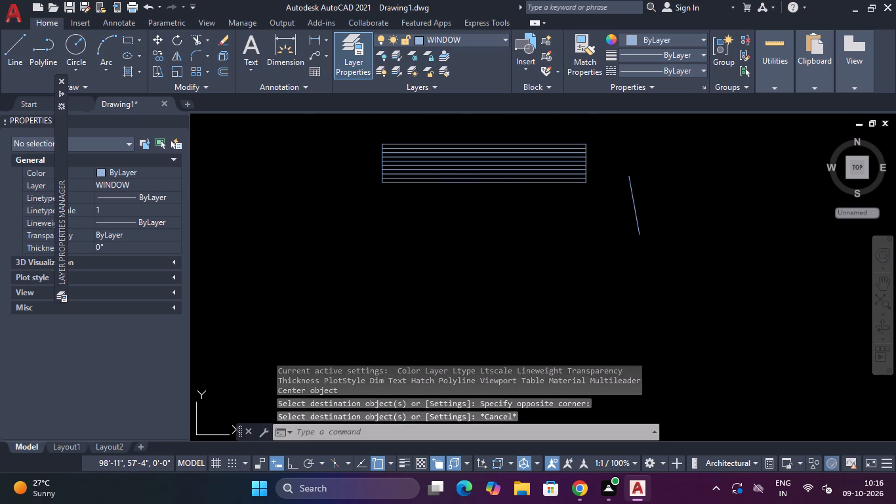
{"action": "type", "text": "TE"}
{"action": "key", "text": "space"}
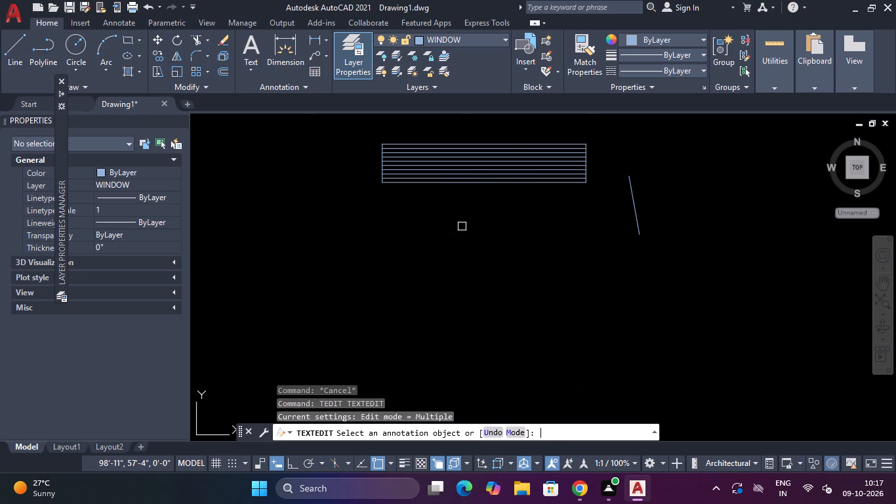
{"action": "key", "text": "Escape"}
Remove the short slanted line beside the window block with the Trim command.
{"action": "type", "text": "TR"}
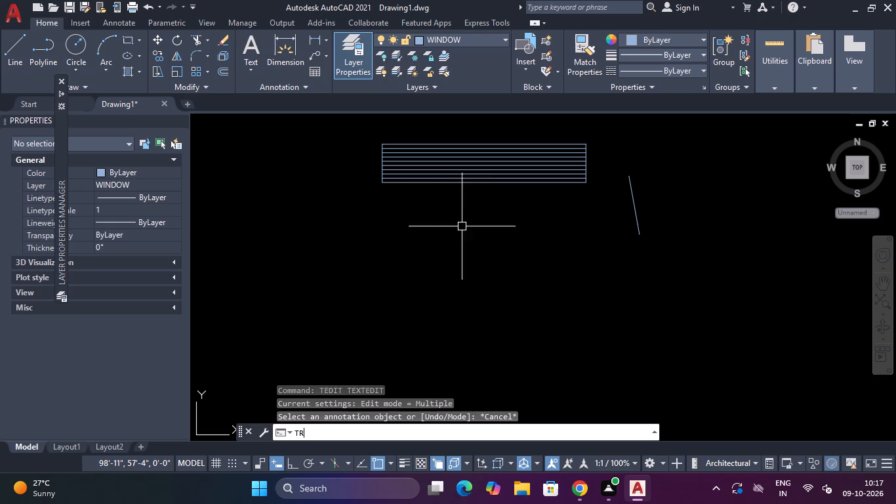
{"action": "key", "text": "space"}
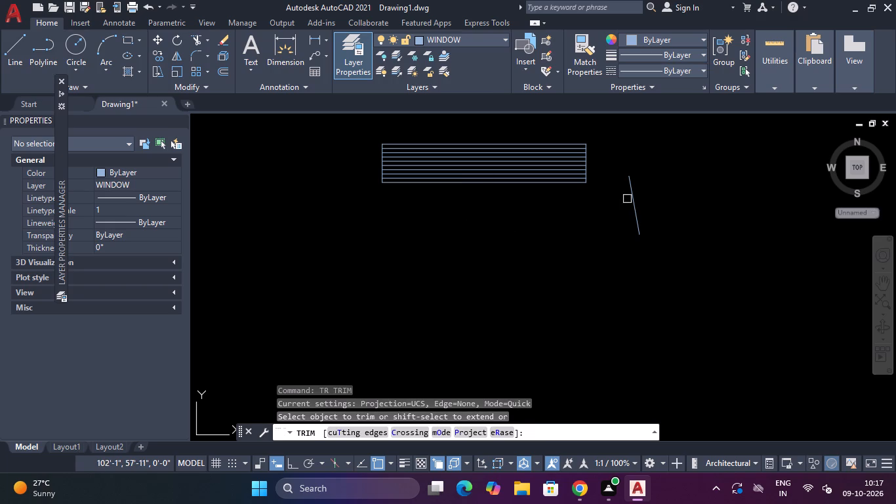
{"action": "left_click", "coordinate": [631, 197]}
{"action": "scroll", "coordinate": [630, 190], "scroll_direction": "down", "scroll_amount": 4}
{"action": "key", "text": "Escape"}
{"action": "key", "text": "Escape"}
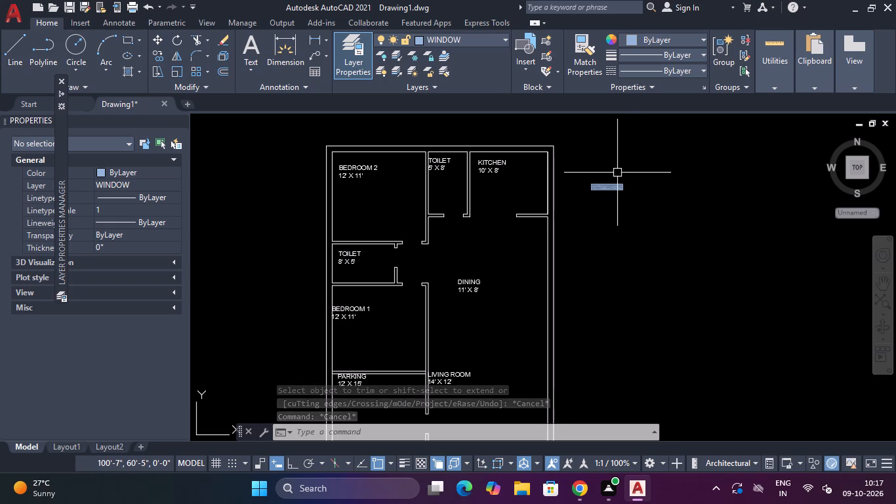
{"action": "key", "text": "Escape"}
{"action": "key", "text": "Escape"}
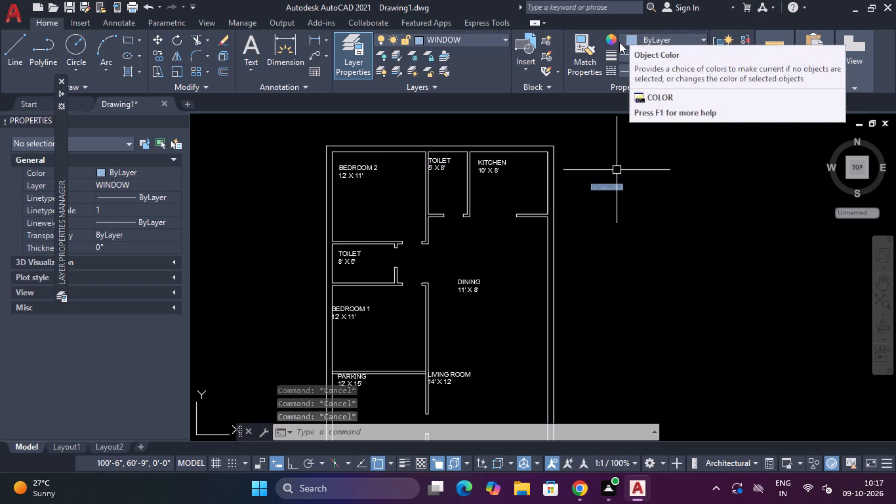
Select the window block outside the plan, beside the kitchen's outer wall.
{"action": "scroll", "coordinate": [624, 47], "scroll_direction": "up", "scroll_amount": 2}
{"action": "scroll", "coordinate": [641, 156], "scroll_direction": "up", "scroll_amount": 2}
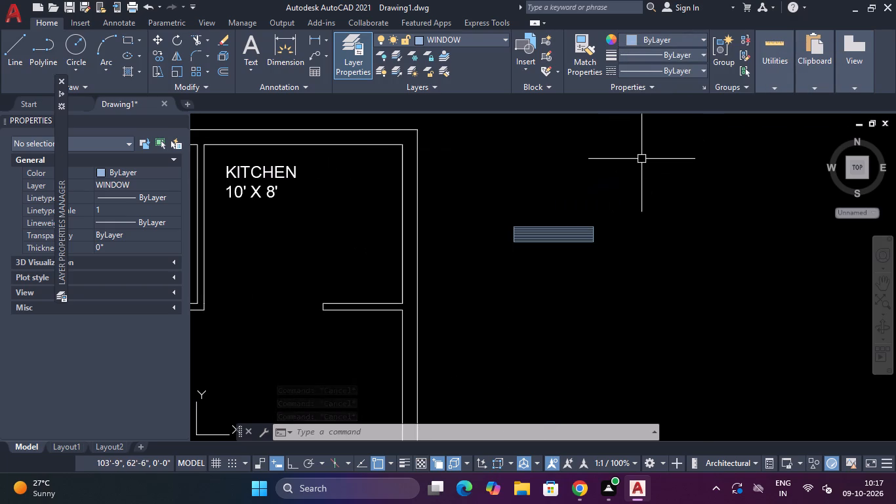
{"action": "scroll", "coordinate": [641, 171], "scroll_direction": "down", "scroll_amount": 1}
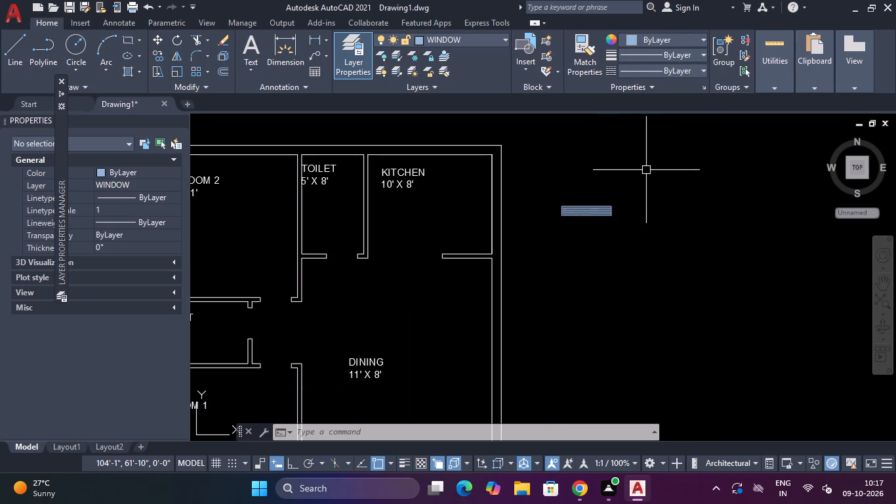
{"action": "left_click", "coordinate": [623, 194]}
{"action": "left_click", "coordinate": [542, 236]}
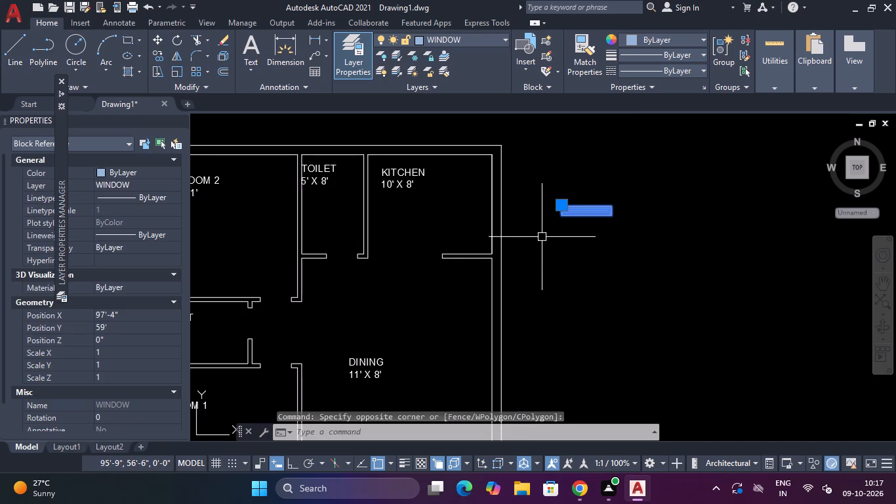
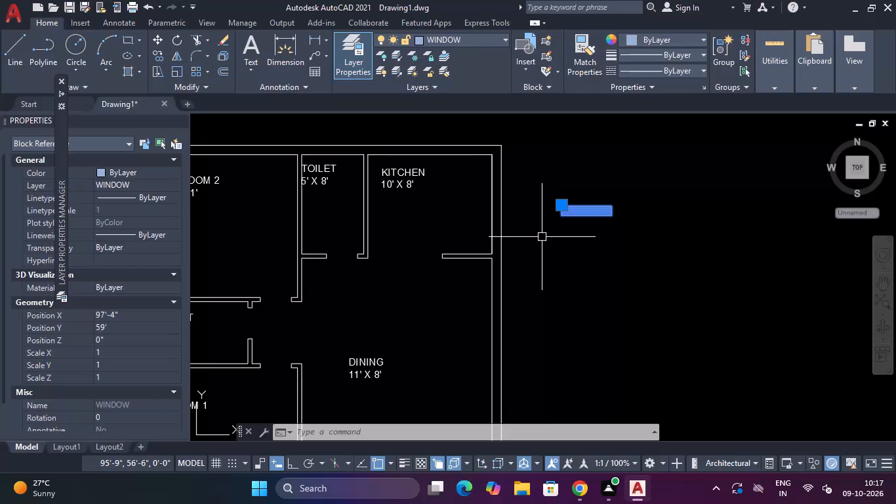
Copy the loose window block by its lower edge's midpoint to the midpoint of the kitchen's upper exterior wall.
{"action": "key", "text": "Escape"}
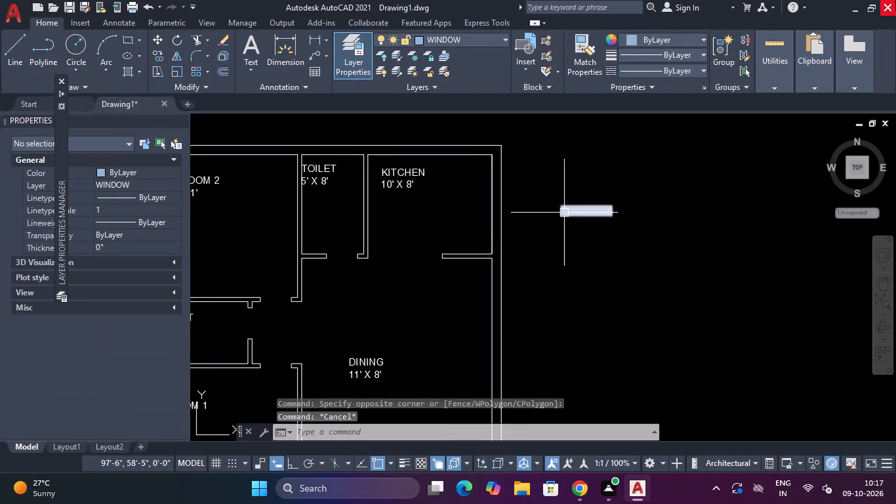
{"action": "left_click", "coordinate": [666, 199]}
{"action": "left_click", "coordinate": [556, 241]}
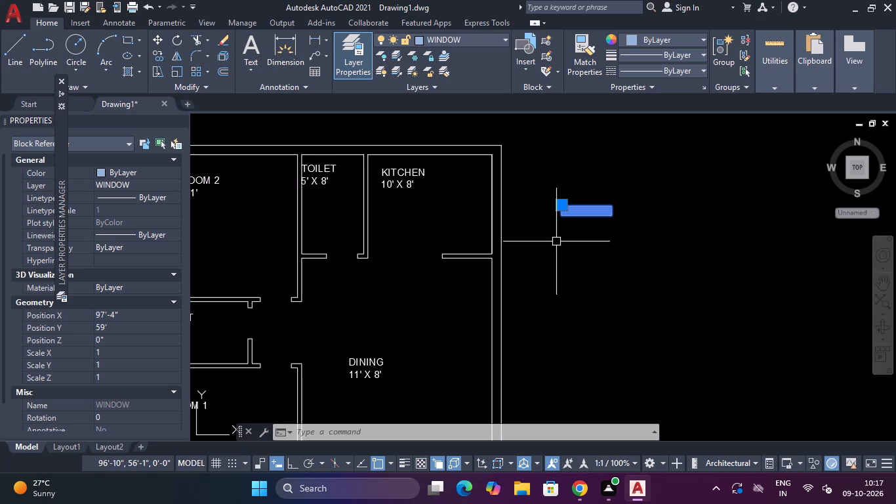
{"action": "type", "text": "CO"}
{"action": "key", "text": "space"}
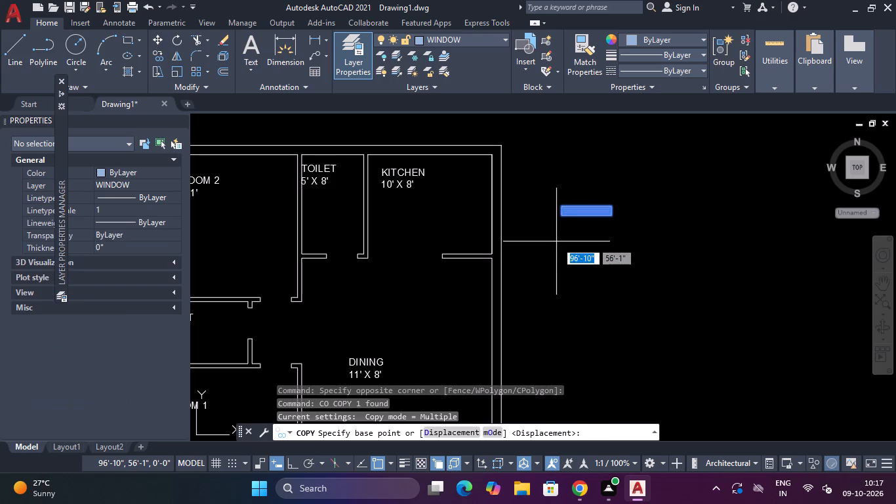
{"action": "left_click", "coordinate": [583, 219]}
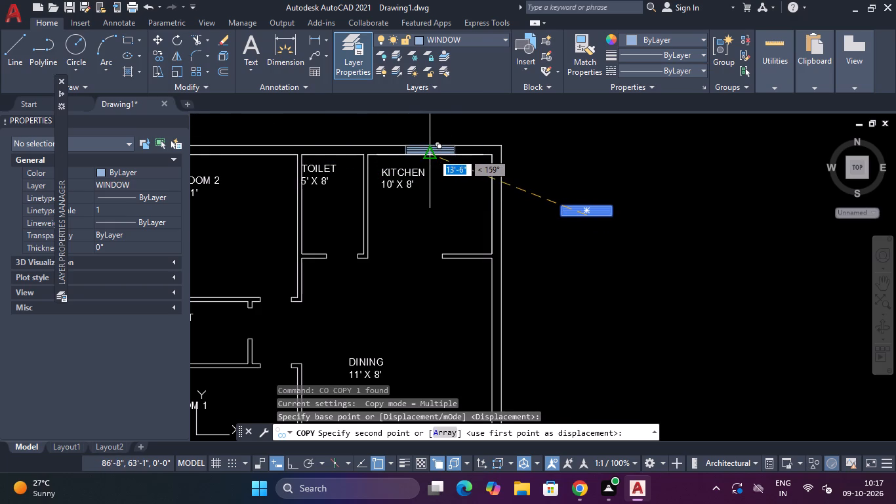
{"action": "left_click", "coordinate": [432, 153]}
Place another copy of the window at the midpoint of Bedroom 2's upper exterior wall and finish copying.
{"action": "scroll", "coordinate": [359, 156], "scroll_direction": "down", "scroll_amount": 2}
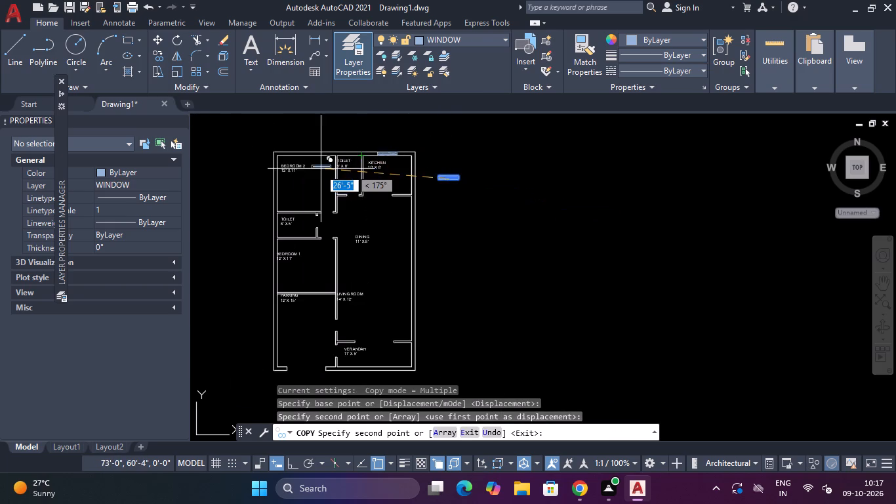
{"action": "scroll", "coordinate": [312, 163], "scroll_direction": "up", "scroll_amount": 1}
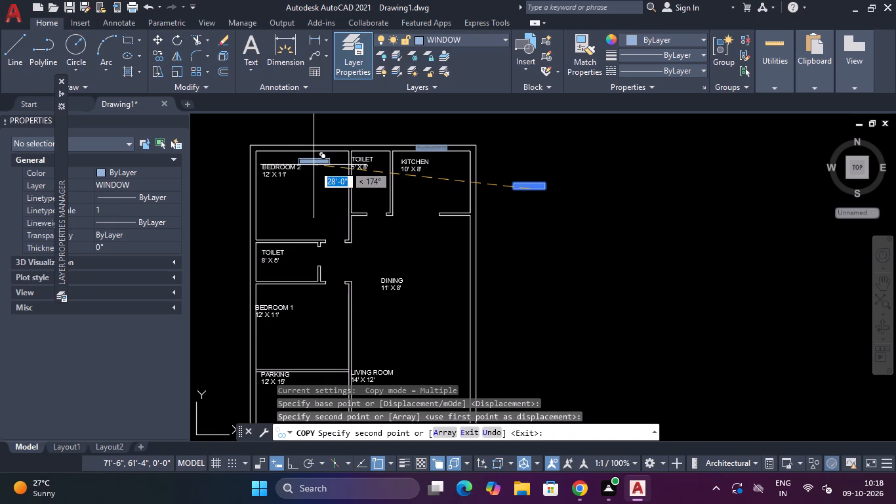
{"action": "scroll", "coordinate": [309, 141], "scroll_direction": "up", "scroll_amount": 2}
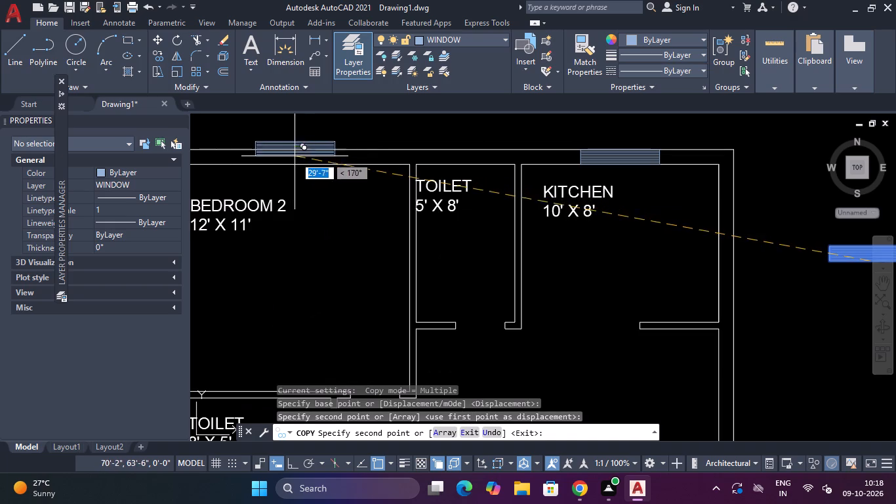
{"action": "scroll", "coordinate": [244, 163], "scroll_direction": "down", "scroll_amount": 3}
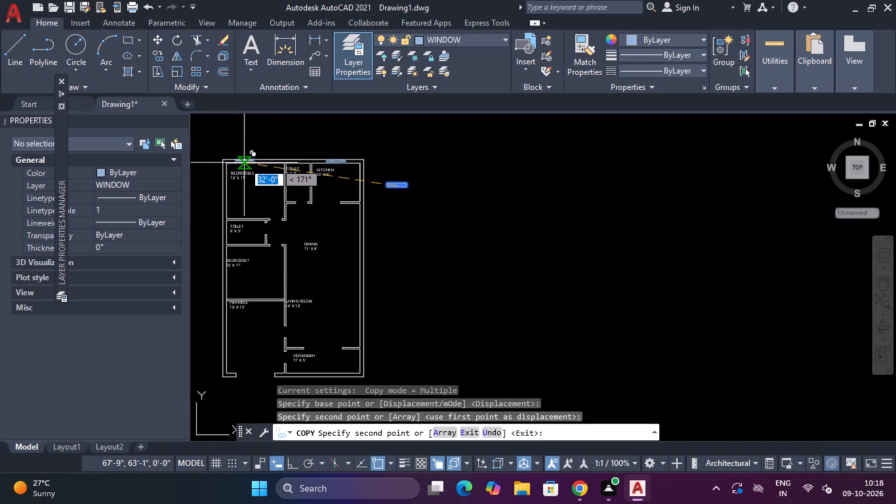
{"action": "scroll", "coordinate": [253, 166], "scroll_direction": "up", "scroll_amount": 2}
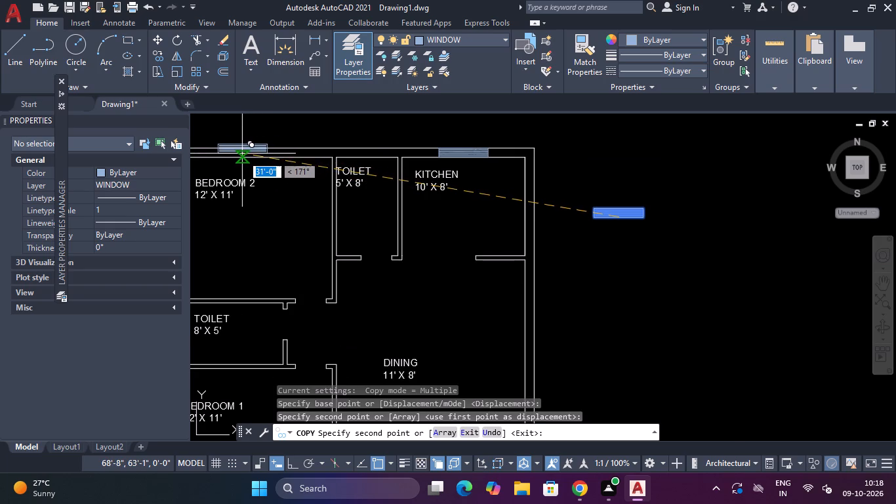
{"action": "left_click", "coordinate": [255, 156]}
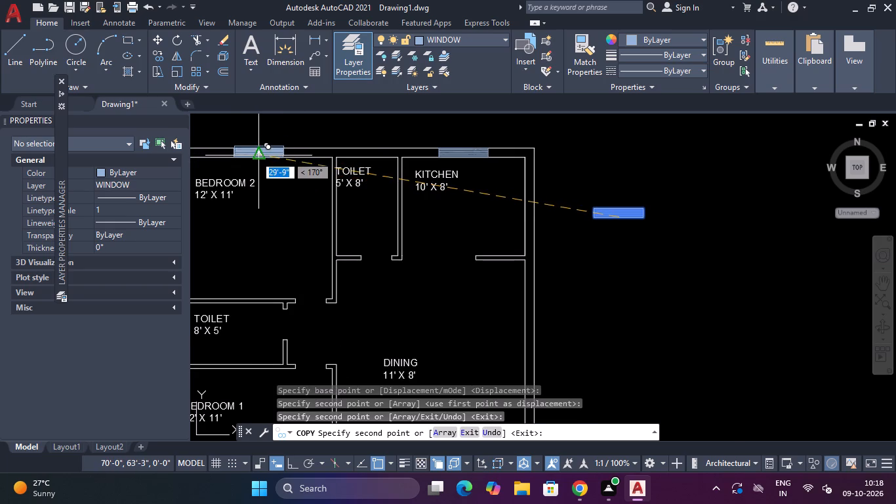
{"action": "scroll", "coordinate": [256, 161], "scroll_direction": "down", "scroll_amount": 4}
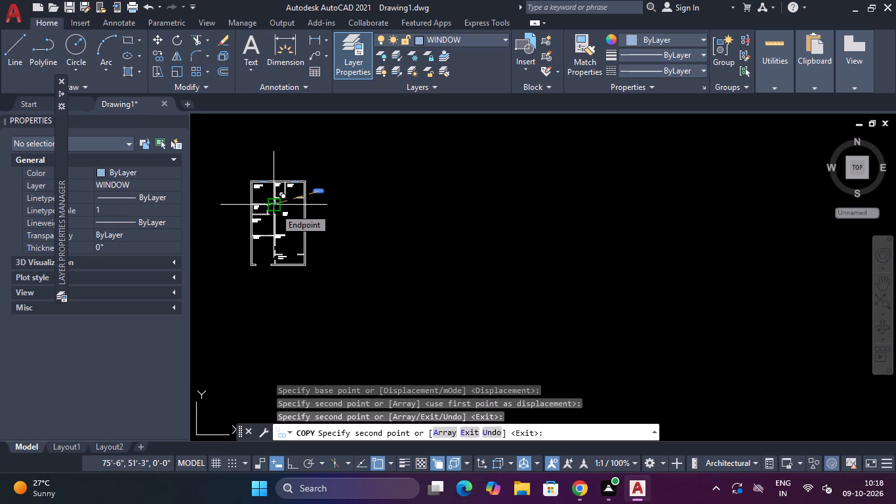
{"action": "key", "text": "Escape"}
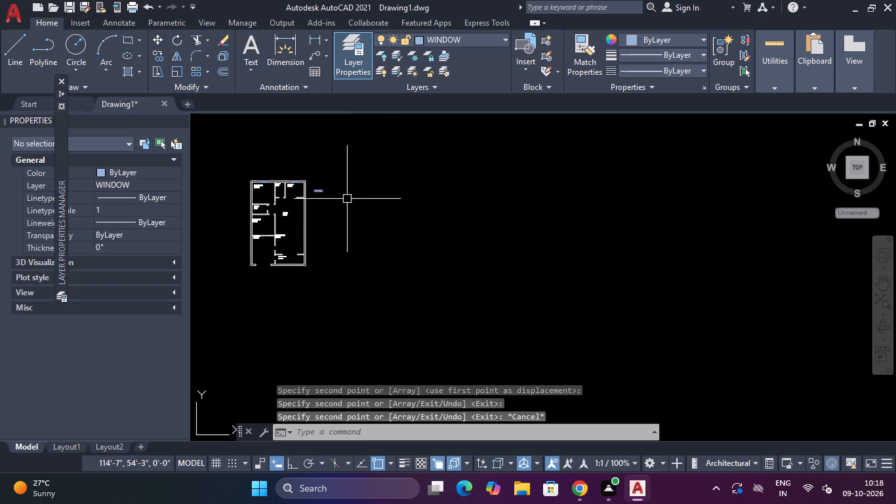
Select the original loose window block outside the floor plan.
{"action": "scroll", "coordinate": [327, 184], "scroll_direction": "up", "scroll_amount": 3}
{"action": "left_click", "coordinate": [327, 184]}
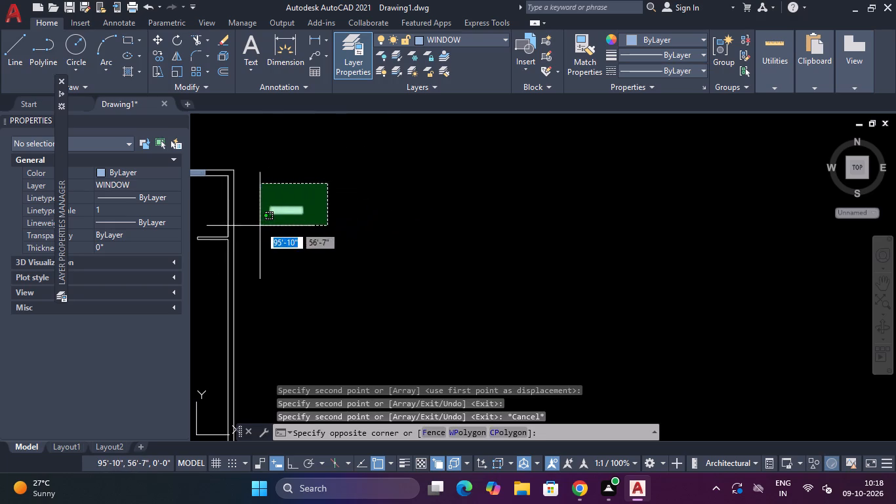
{"action": "left_click", "coordinate": [259, 226]}
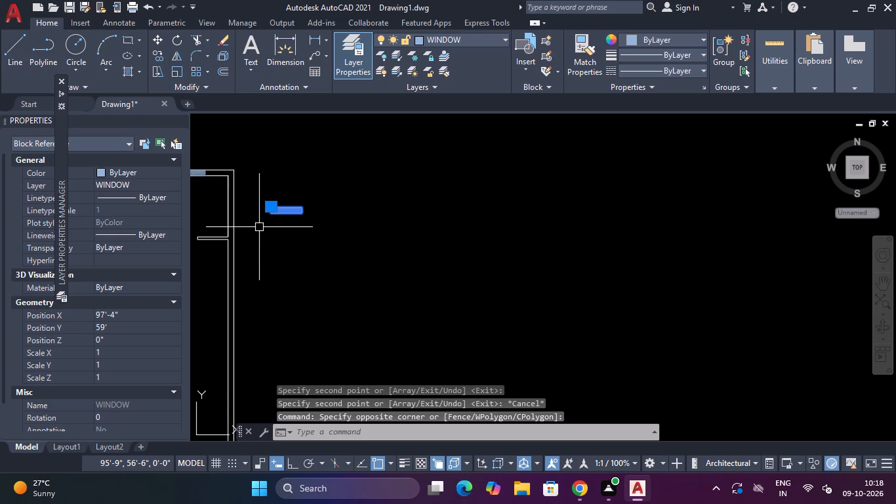
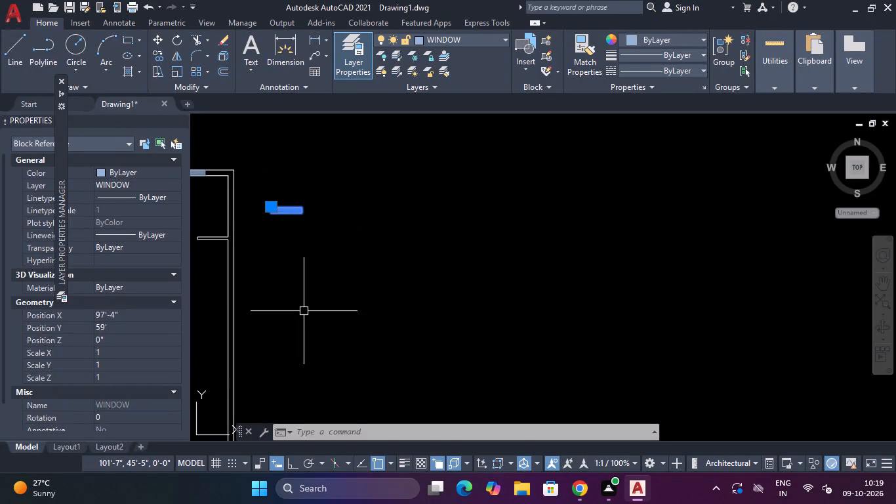
Rotate the selected loose window block 270° about its upper-right corner so it stands vertically.
{"action": "type", "text": "RO"}
{"action": "key", "text": "space"}
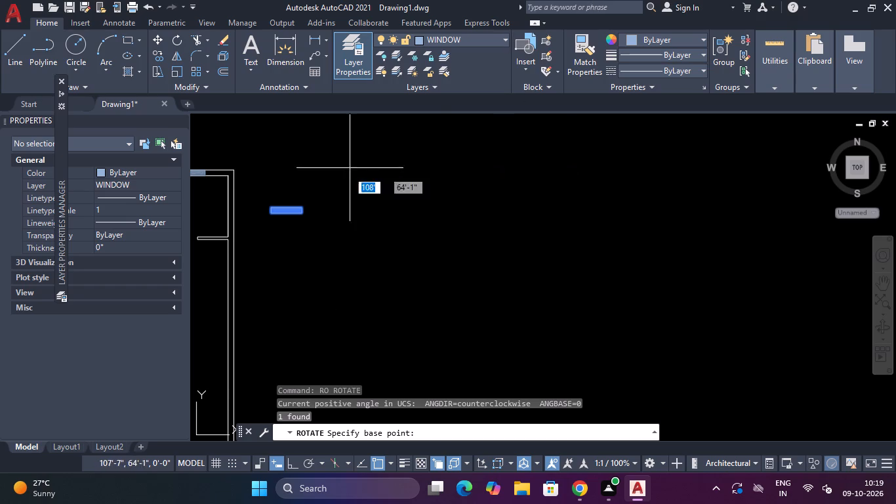
{"action": "left_click", "coordinate": [302, 205]}
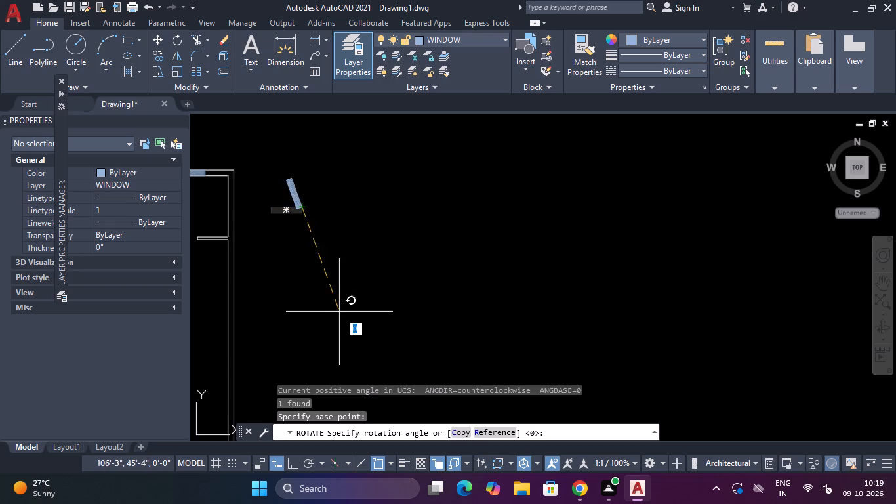
{"action": "key", "text": "F8"}
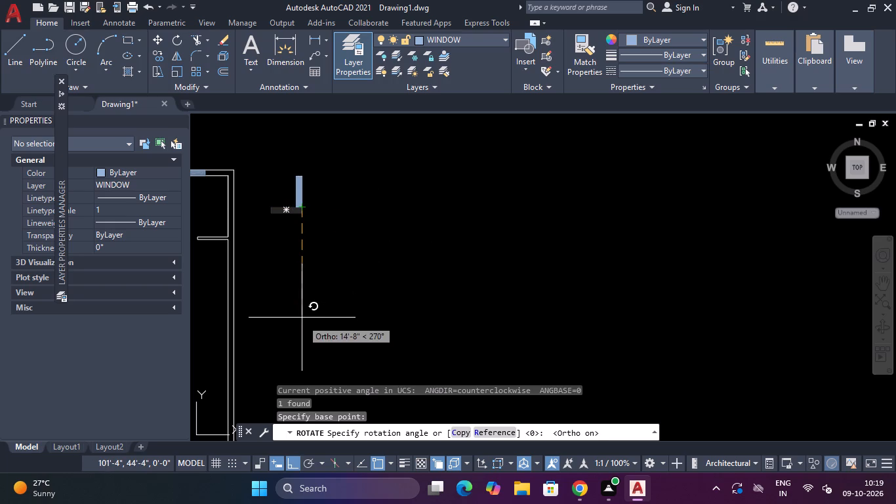
{"action": "left_click", "coordinate": [306, 255]}
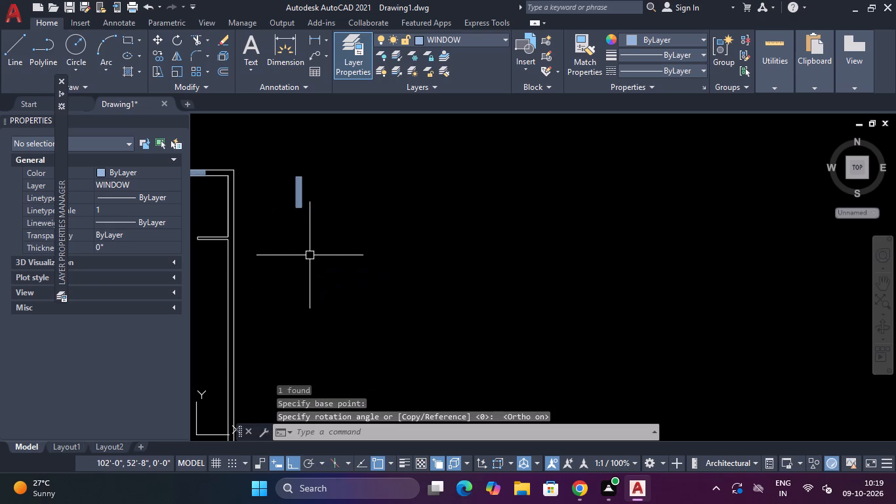
Copy the vertical window by its left edge's midpoint onto the inner face of the right exterior wall beside the dining area.
{"action": "scroll", "coordinate": [320, 196], "scroll_direction": "down", "scroll_amount": 2}
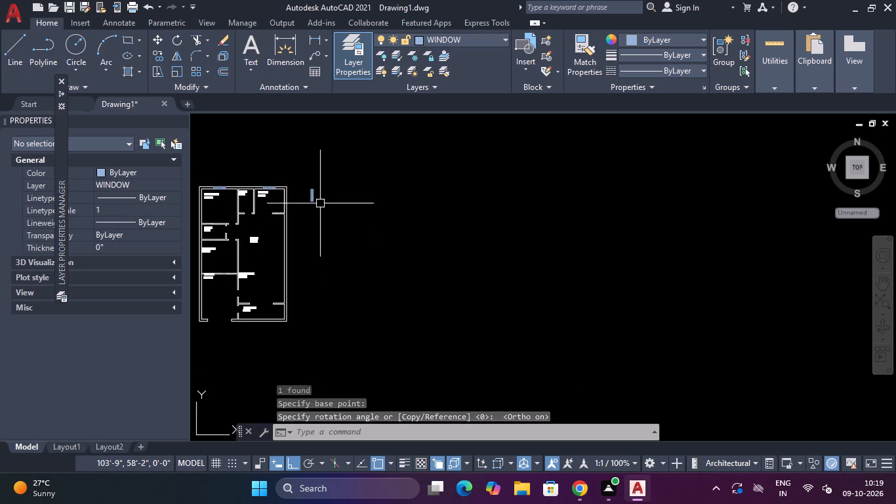
{"action": "scroll", "coordinate": [320, 203], "scroll_direction": "up", "scroll_amount": 2}
{"action": "scroll", "coordinate": [320, 203], "scroll_direction": "down", "scroll_amount": 3}
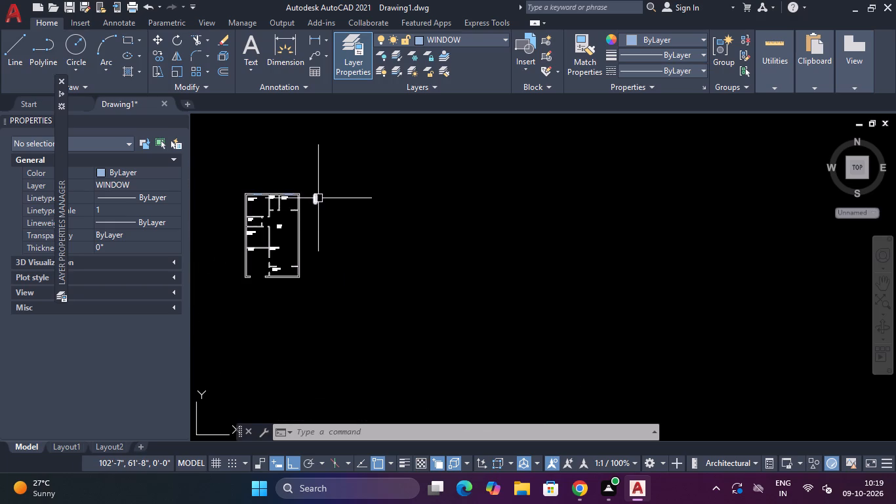
{"action": "middle_click_drag", "start_coordinate": [325, 212], "coordinate": [341, 213]}
{"action": "scroll", "coordinate": [336, 202], "scroll_direction": "up", "scroll_amount": 2}
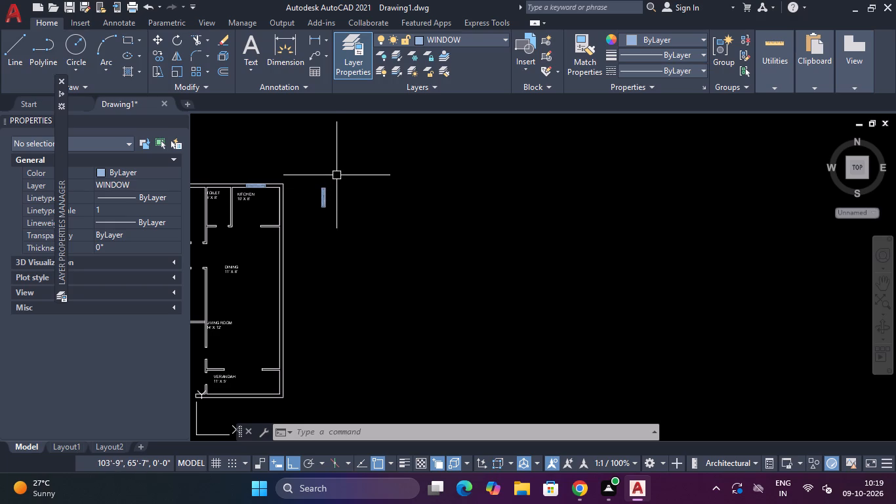
{"action": "left_click", "coordinate": [336, 177]}
{"action": "left_click", "coordinate": [308, 223]}
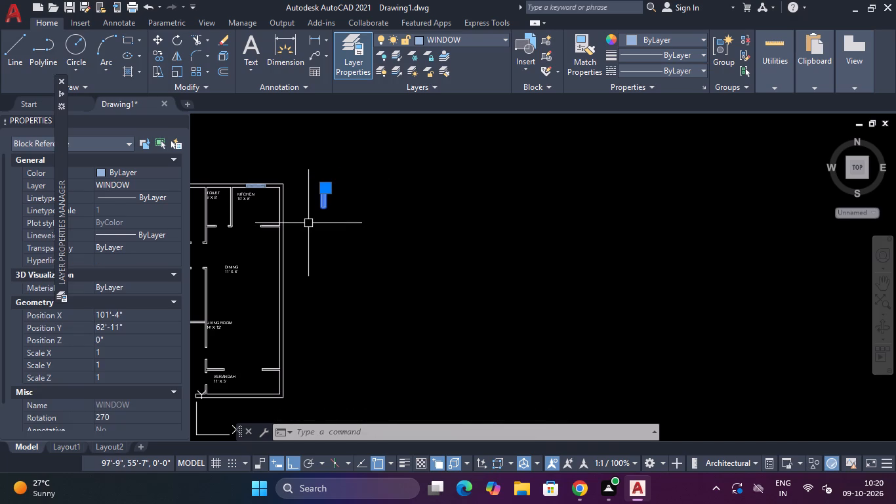
{"action": "type", "text": "CO"}
{"action": "key", "text": "space"}
{"action": "scroll", "coordinate": [317, 209], "scroll_direction": "up", "scroll_amount": 2}
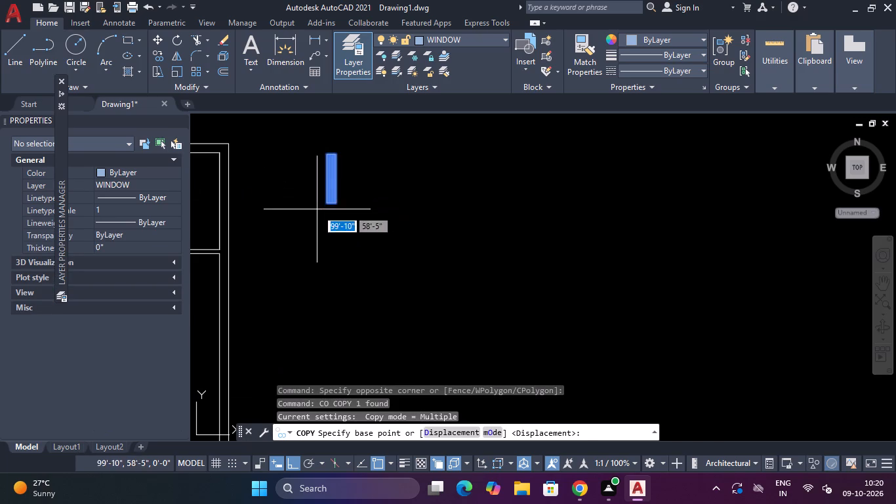
{"action": "left_click", "coordinate": [323, 175]}
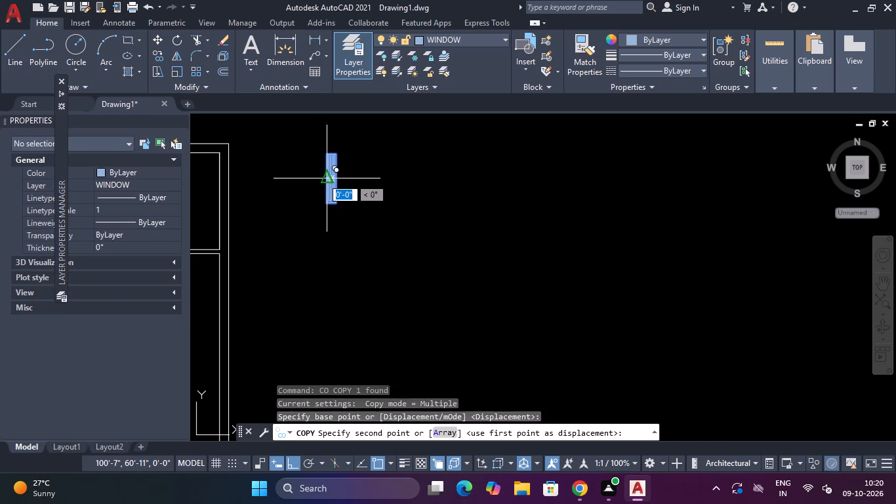
{"action": "scroll", "coordinate": [322, 187], "scroll_direction": "down", "scroll_amount": 3}
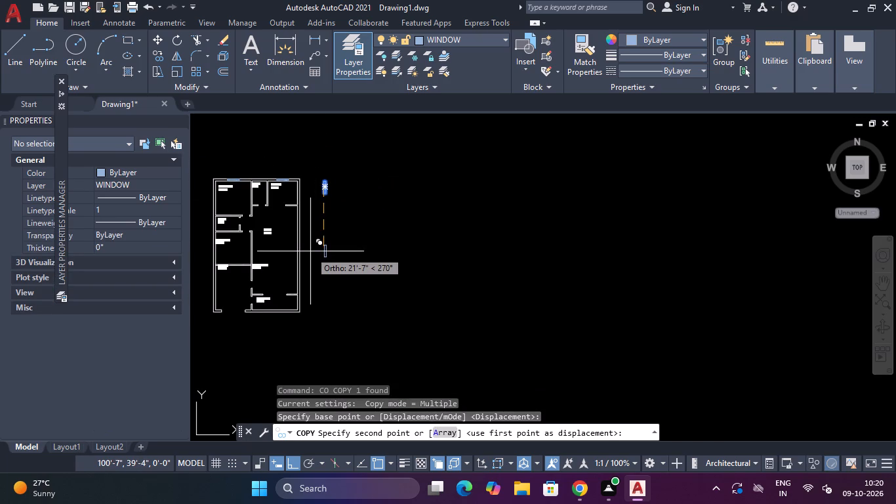
{"action": "scroll", "coordinate": [310, 251], "scroll_direction": "up", "scroll_amount": 2}
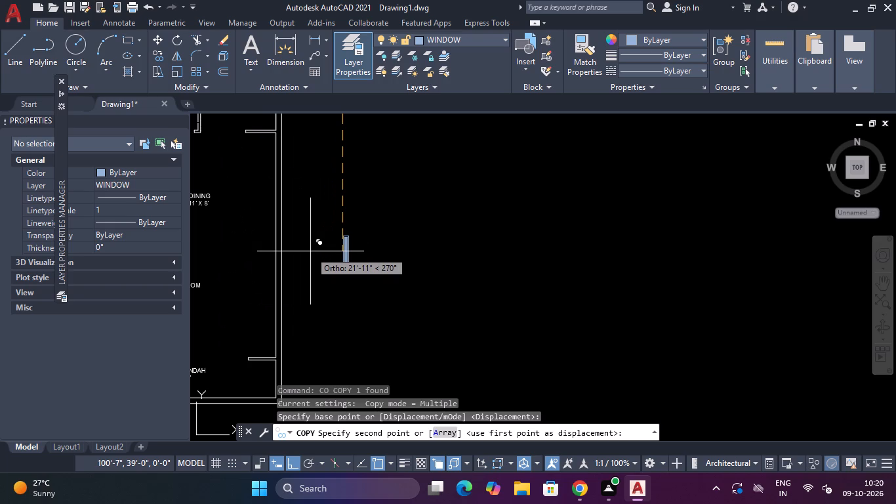
{"action": "key", "text": "F8"}
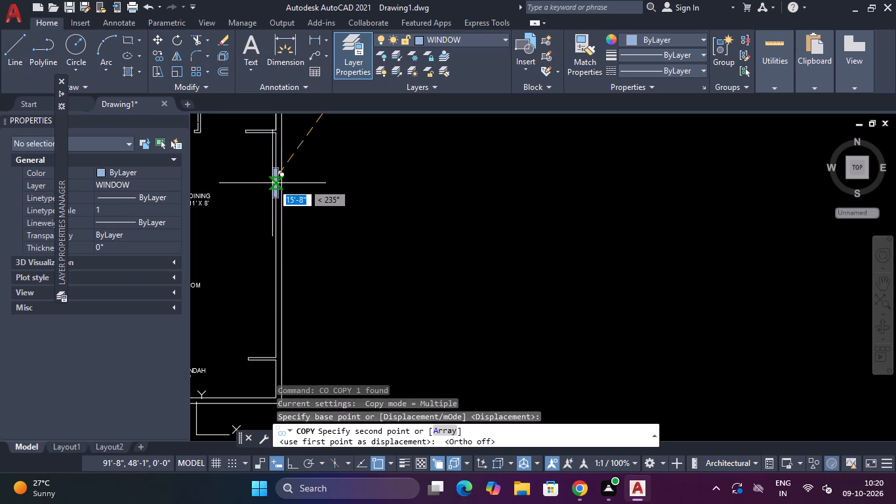
{"action": "scroll", "coordinate": [272, 186], "scroll_direction": "up", "scroll_amount": 2}
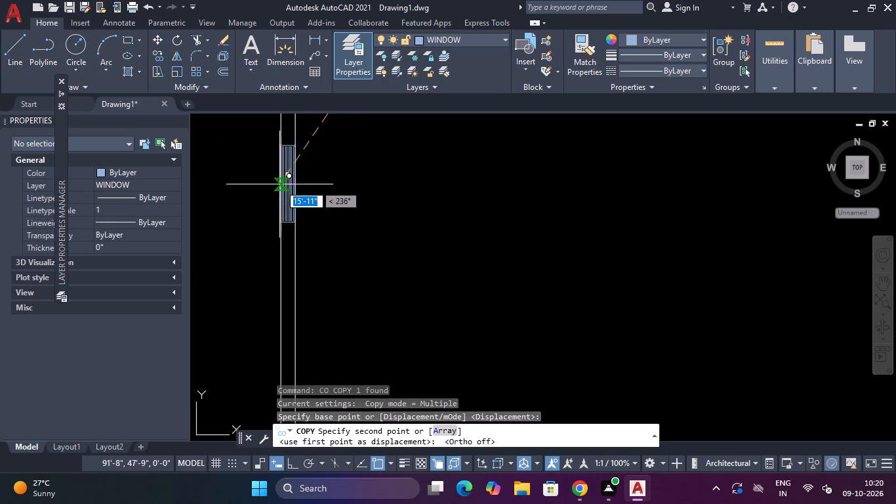
{"action": "left_click", "coordinate": [279, 184]}
Place another copy of the vertical window on the outer face of the parking area's left exterior wall.
{"action": "scroll", "coordinate": [279, 187], "scroll_direction": "down", "scroll_amount": 3}
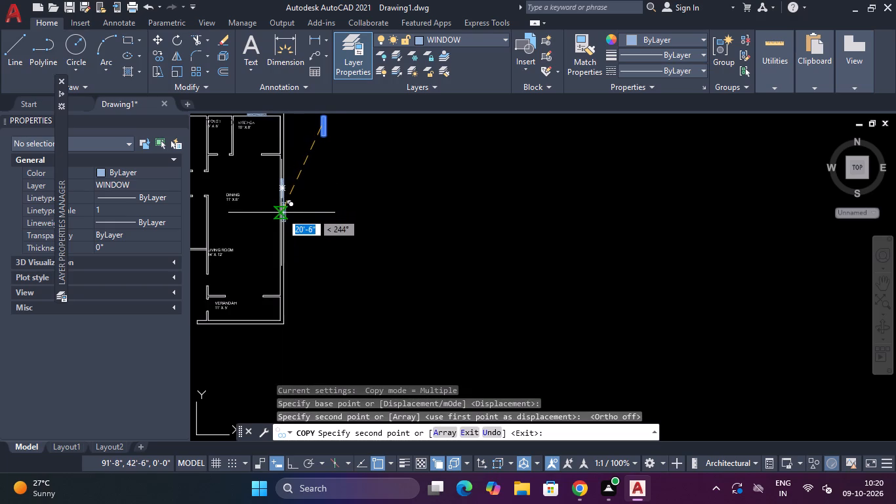
{"action": "scroll", "coordinate": [281, 215], "scroll_direction": "down", "scroll_amount": 2}
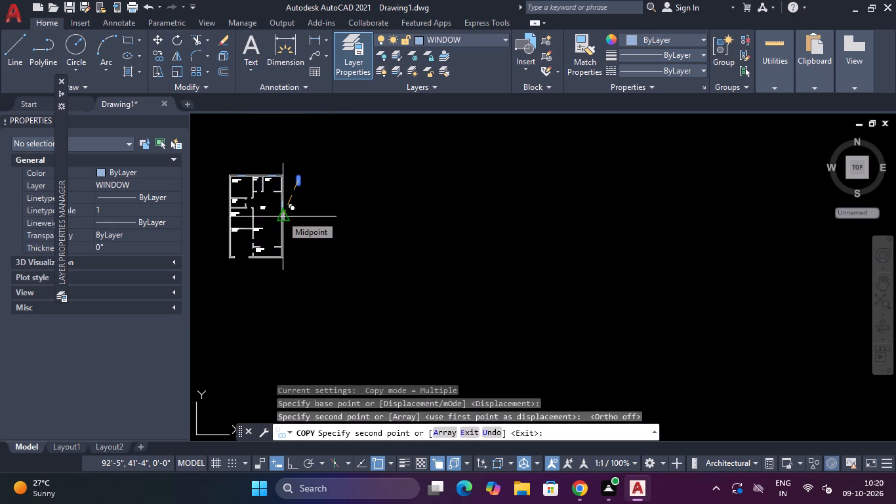
{"action": "scroll", "coordinate": [281, 215], "scroll_direction": "down", "scroll_amount": 1}
{"action": "scroll", "coordinate": [245, 234], "scroll_direction": "up", "scroll_amount": 4}
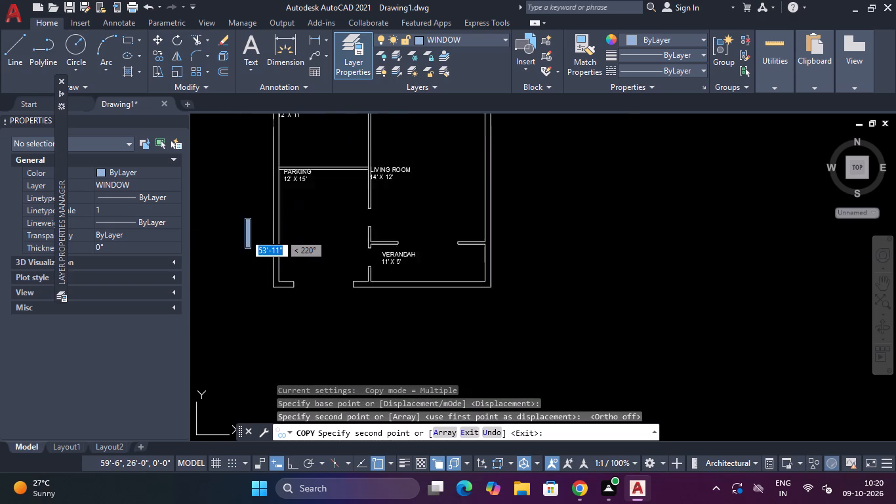
{"action": "scroll", "coordinate": [245, 234], "scroll_direction": "up", "scroll_amount": 1}
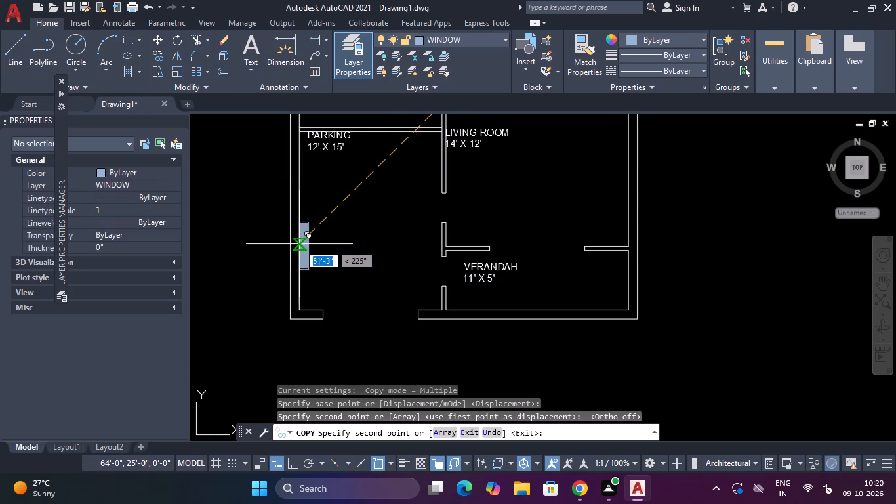
{"action": "left_click", "coordinate": [289, 205]}
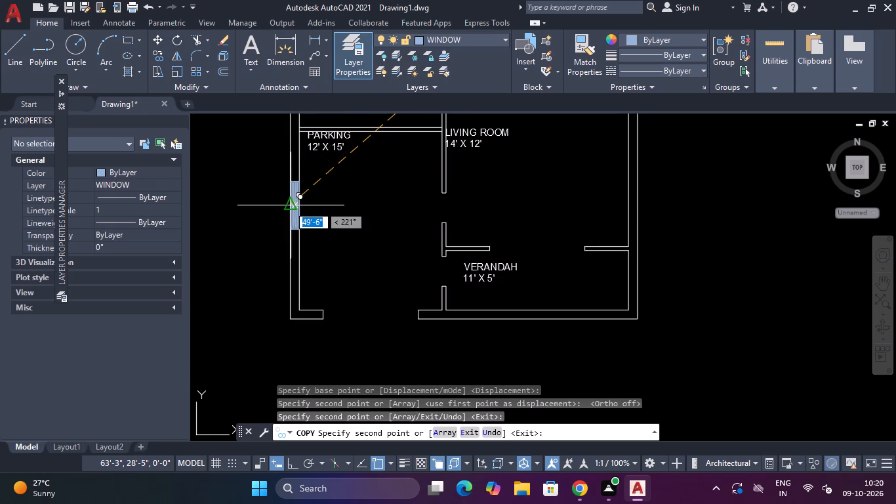
Place another copy of the vertical window on the outer face of Bedroom 1's left exterior wall and finish copying.
{"action": "scroll", "coordinate": [289, 205], "scroll_direction": "down", "scroll_amount": 3}
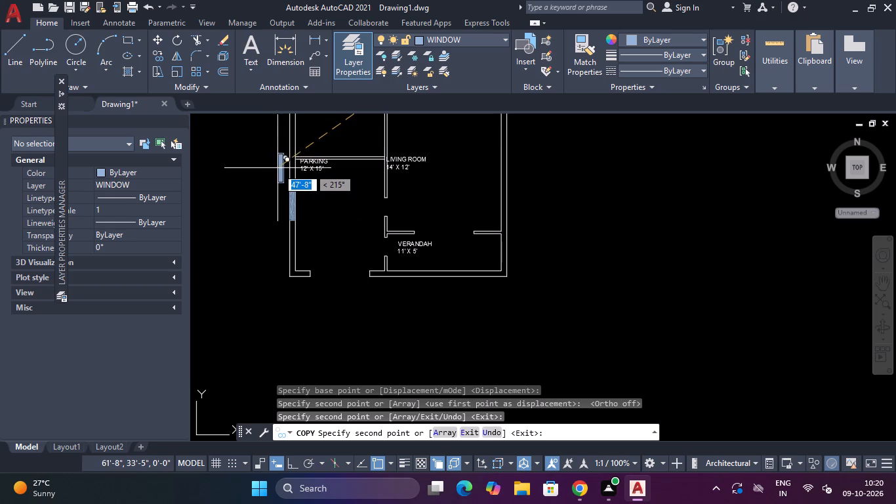
{"action": "scroll", "coordinate": [277, 168], "scroll_direction": "down", "scroll_amount": 1}
{"action": "scroll", "coordinate": [285, 150], "scroll_direction": "up", "scroll_amount": 4}
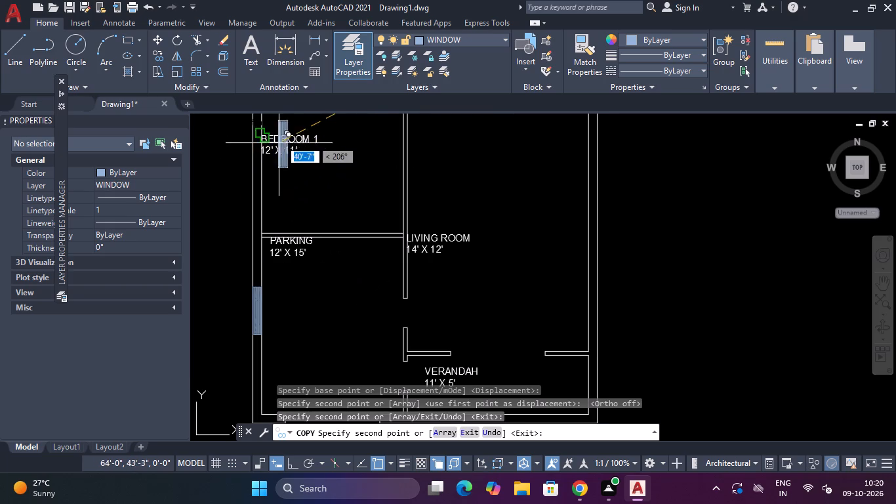
{"action": "scroll", "coordinate": [281, 138], "scroll_direction": "down", "scroll_amount": 2}
{"action": "scroll", "coordinate": [279, 138], "scroll_direction": "up", "scroll_amount": 4}
{"action": "middle_click_drag", "start_coordinate": [239, 187], "coordinate": [243, 269]}
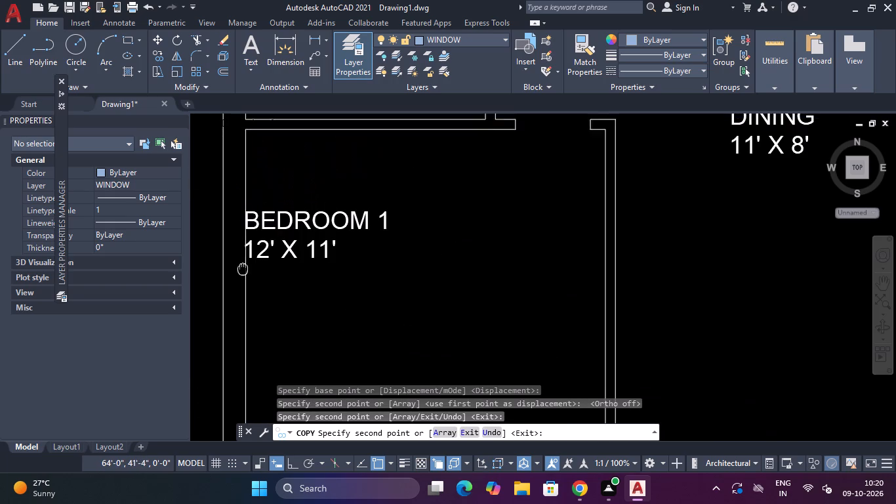
{"action": "middle_click_drag", "start_coordinate": [243, 269], "coordinate": [243, 278]}
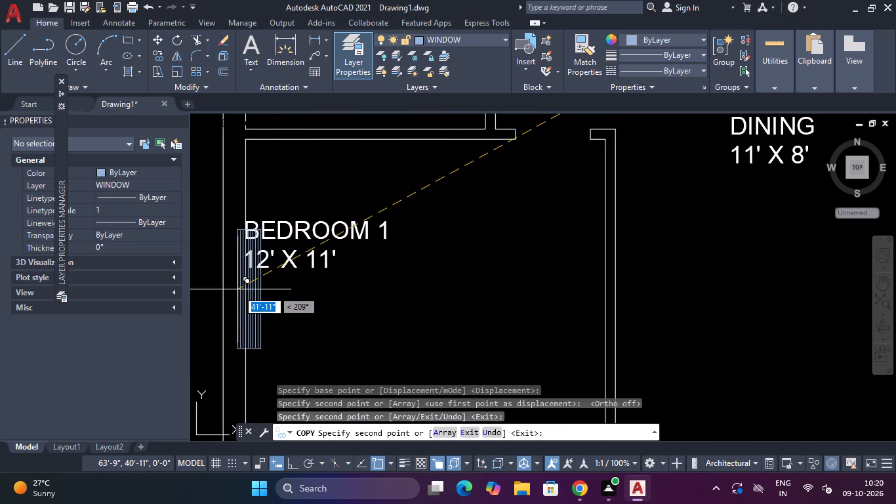
{"action": "scroll", "coordinate": [245, 295], "scroll_direction": "down", "scroll_amount": 2}
{"action": "scroll", "coordinate": [245, 295], "scroll_direction": "up", "scroll_amount": 2}
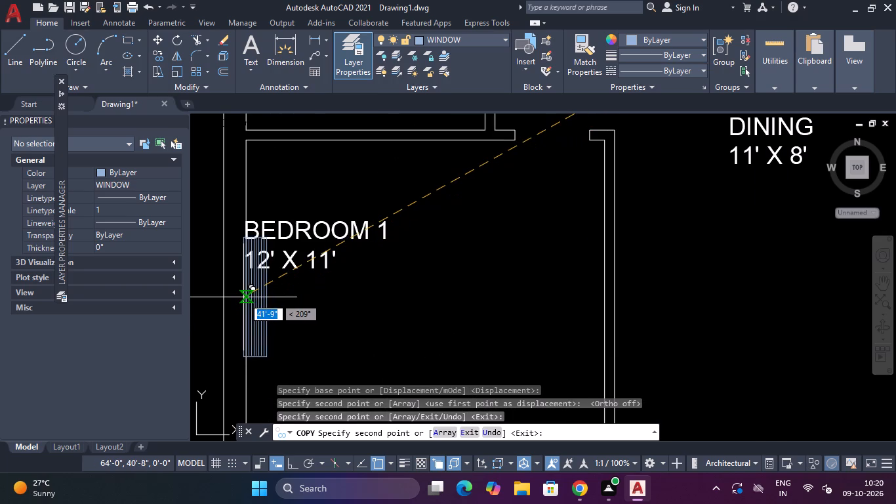
{"action": "scroll", "coordinate": [243, 297], "scroll_direction": "down", "scroll_amount": 2}
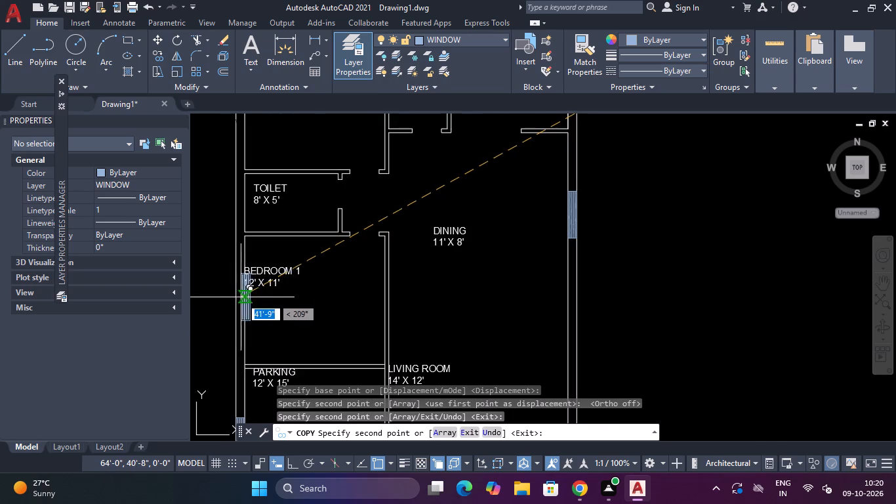
{"action": "scroll", "coordinate": [240, 297], "scroll_direction": "up", "scroll_amount": 2}
{"action": "left_click", "coordinate": [227, 298]}
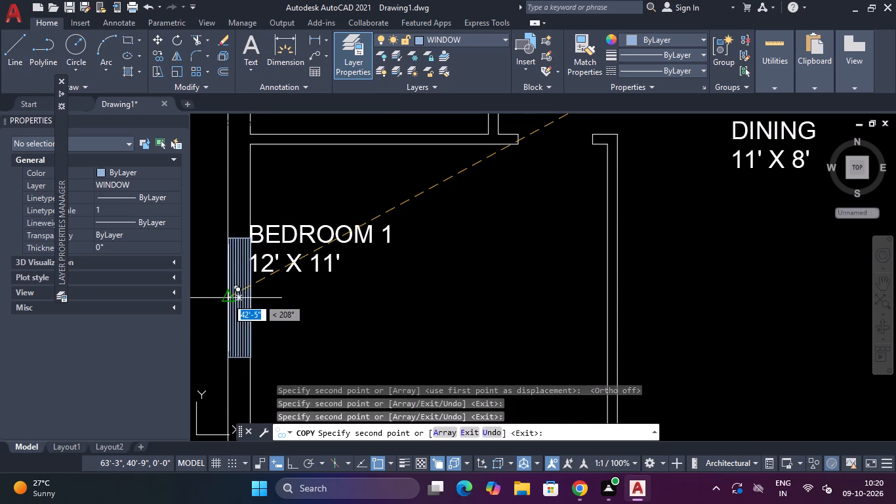
{"action": "scroll", "coordinate": [244, 293], "scroll_direction": "down", "scroll_amount": 3}
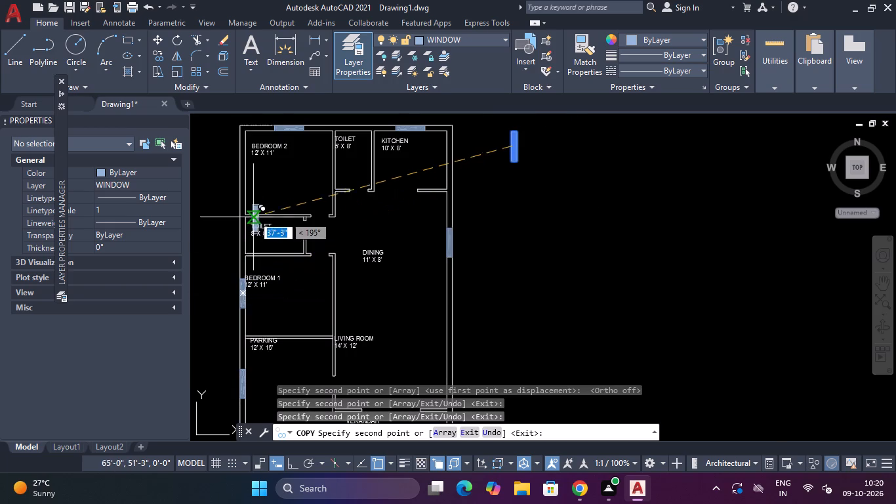
{"action": "scroll", "coordinate": [289, 224], "scroll_direction": "down", "scroll_amount": 2}
{"action": "key", "text": "Escape"}
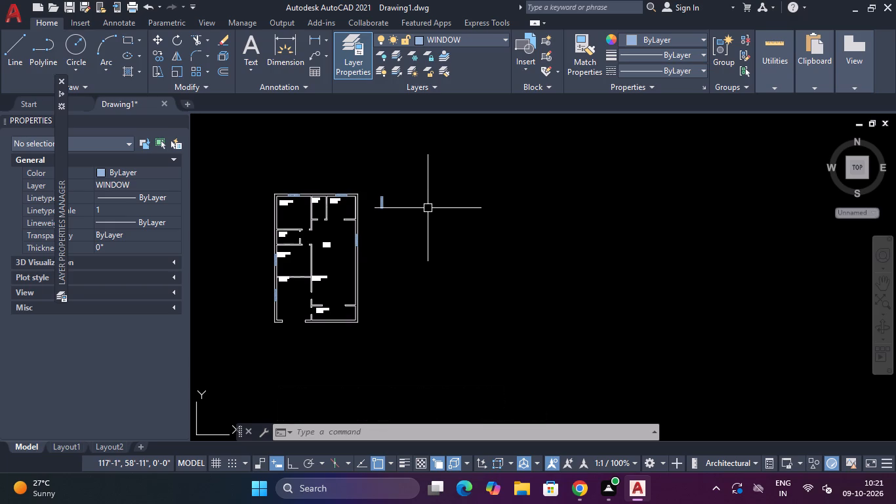
Draw a rectangle 2' wide and 9" high in the empty space beside the loose vertical window.
{"action": "type", "text": "REC"}
{"action": "key", "text": "space"}
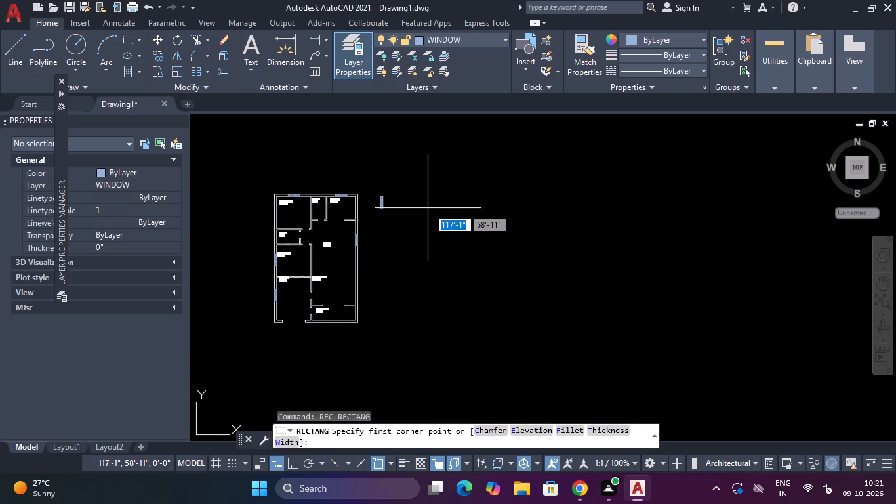
{"action": "scroll", "coordinate": [398, 188], "scroll_direction": "up", "scroll_amount": 1}
{"action": "left_click", "coordinate": [406, 190]}
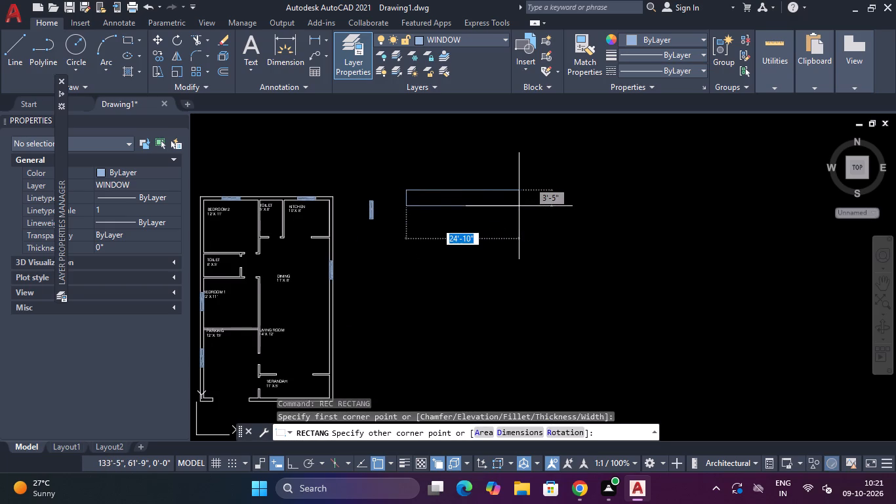
{"action": "type", "text": "2'"}
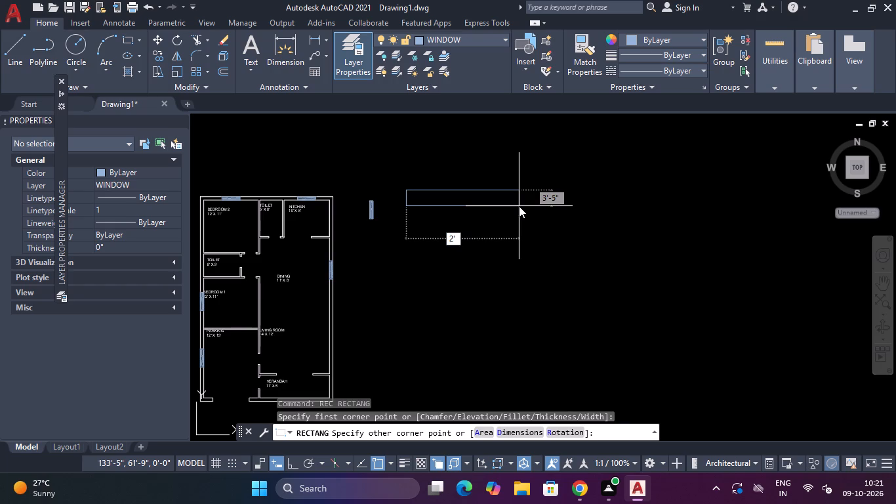
{"action": "key", "text": "Tab"}
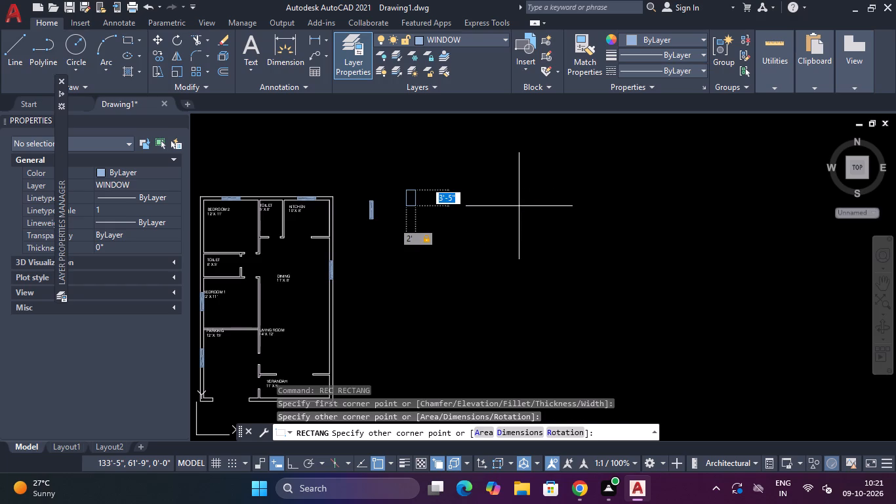
{"action": "key", "text": "9"}
{"action": "key", "text": "shift+quotedbl"}
{"action": "key", "text": "Return"}
{"action": "key", "text": "Escape"}
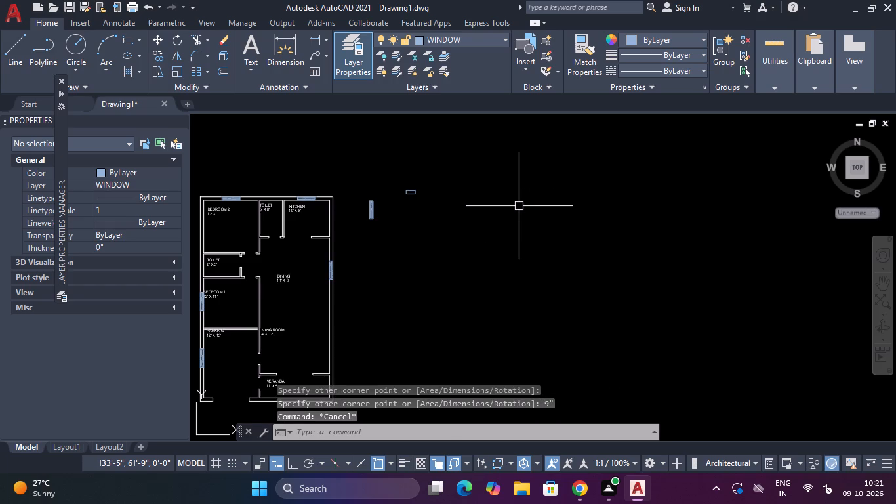
{"action": "scroll", "coordinate": [411, 177], "scroll_direction": "up", "scroll_amount": 3}
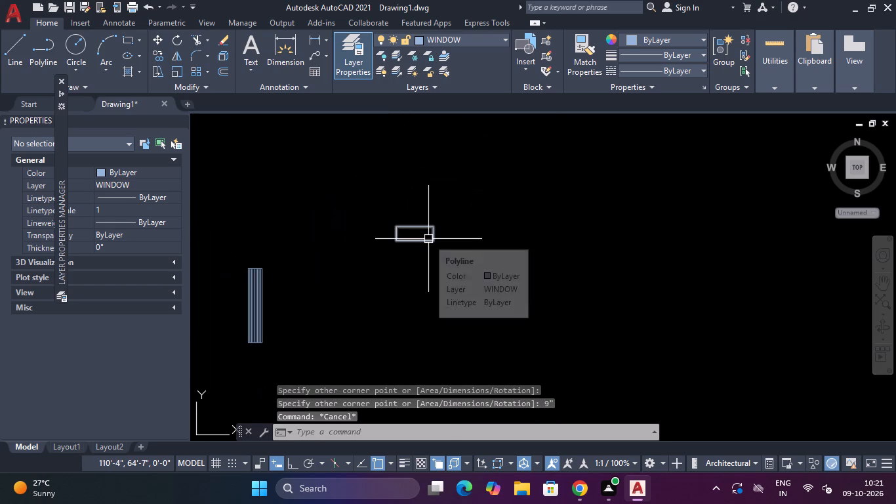
{"action": "scroll", "coordinate": [430, 187], "scroll_direction": "up", "scroll_amount": 2}
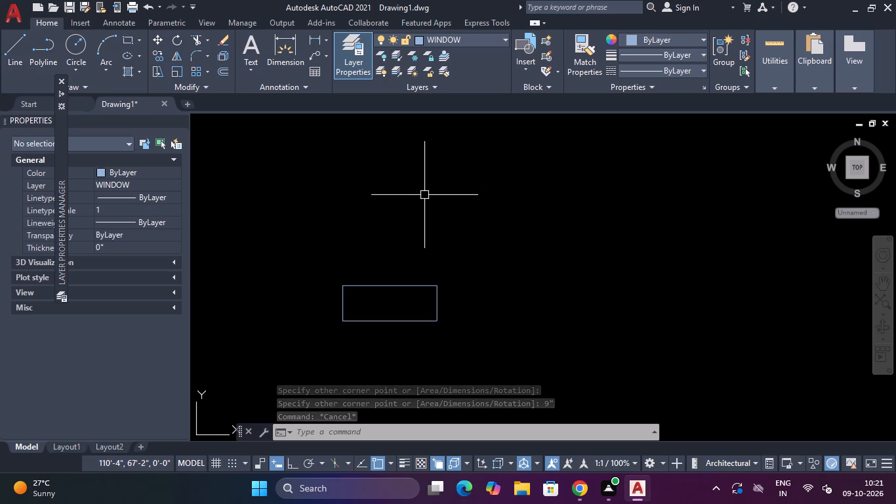
Explode the small 2' by 9" rectangle into separate lines.
{"action": "left_click", "coordinate": [400, 256]}
{"action": "left_click", "coordinate": [353, 314]}
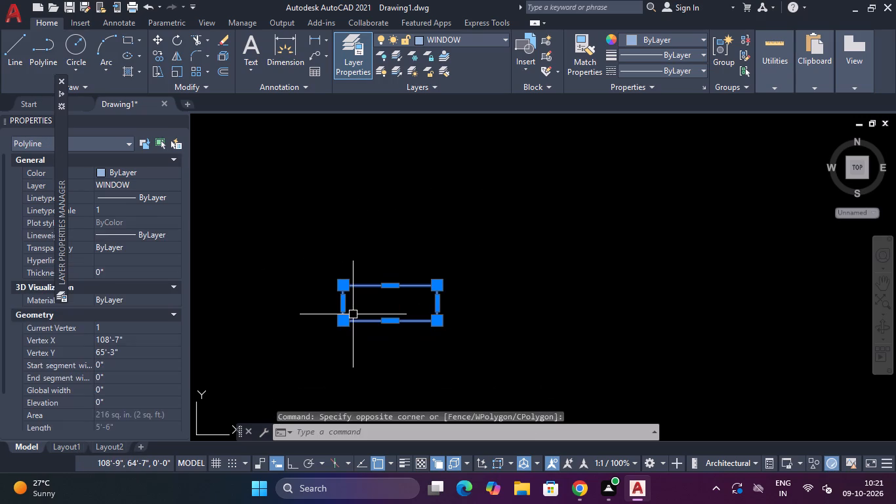
{"action": "type", "text": "EXP"}
{"action": "key", "text": "Down"}
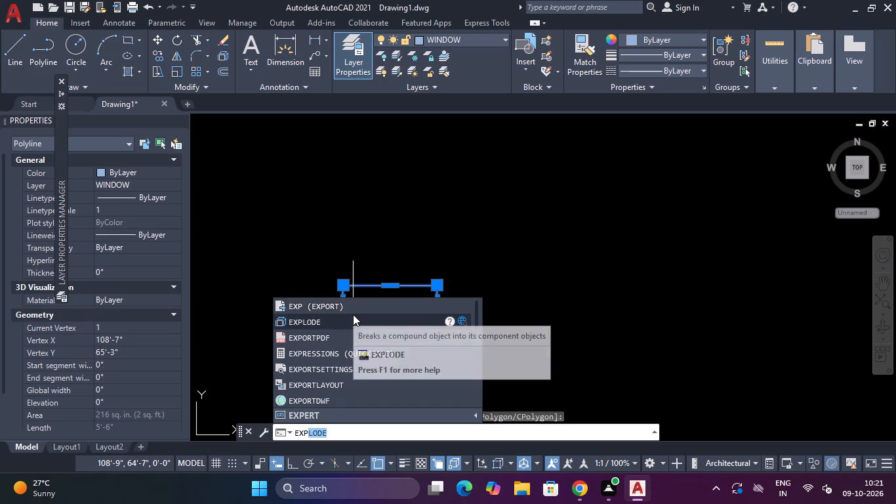
{"action": "key", "text": "Return"}
{"action": "key", "text": "Escape"}
{"action": "key", "text": "Escape"}
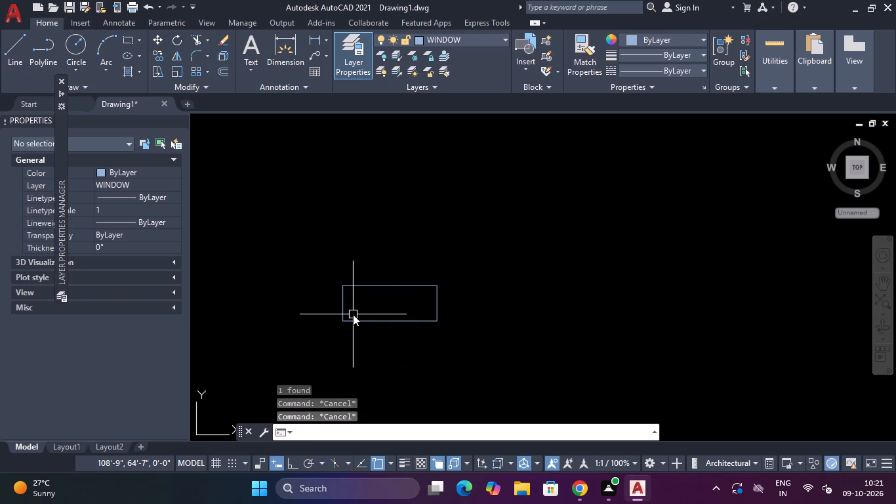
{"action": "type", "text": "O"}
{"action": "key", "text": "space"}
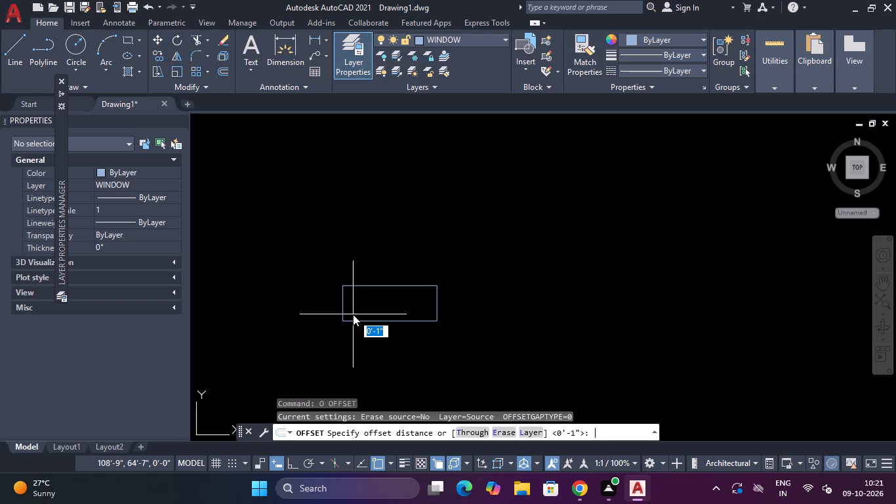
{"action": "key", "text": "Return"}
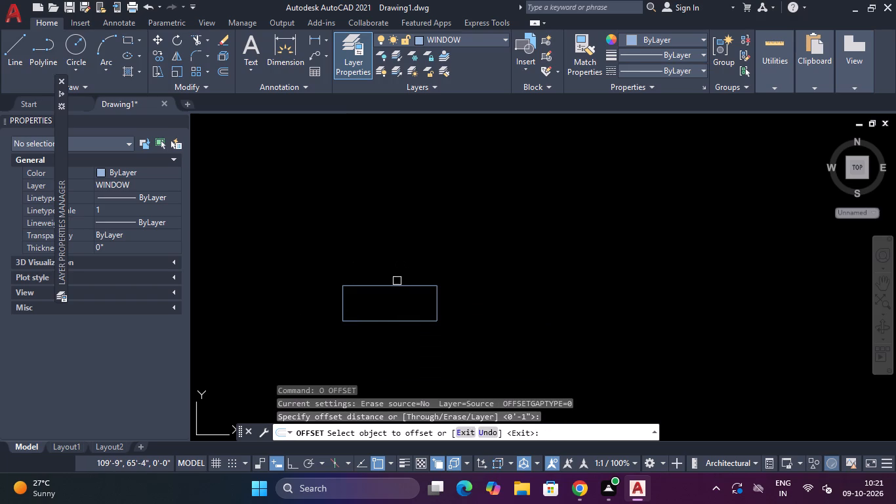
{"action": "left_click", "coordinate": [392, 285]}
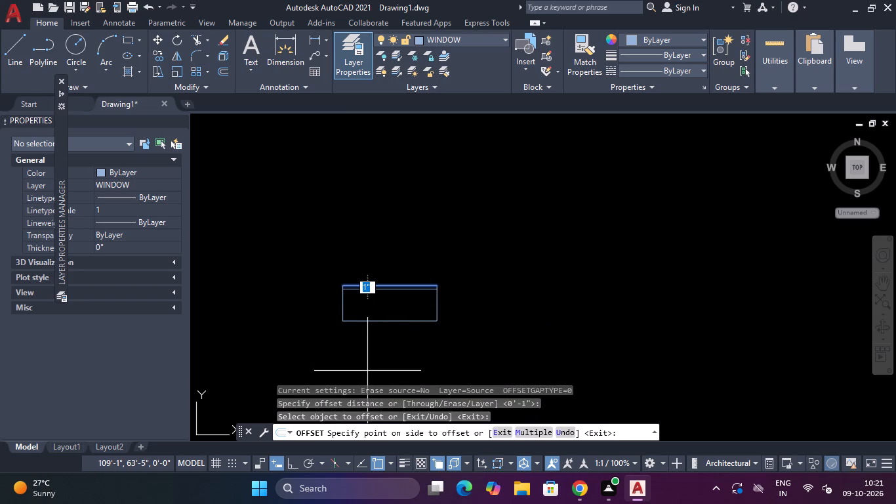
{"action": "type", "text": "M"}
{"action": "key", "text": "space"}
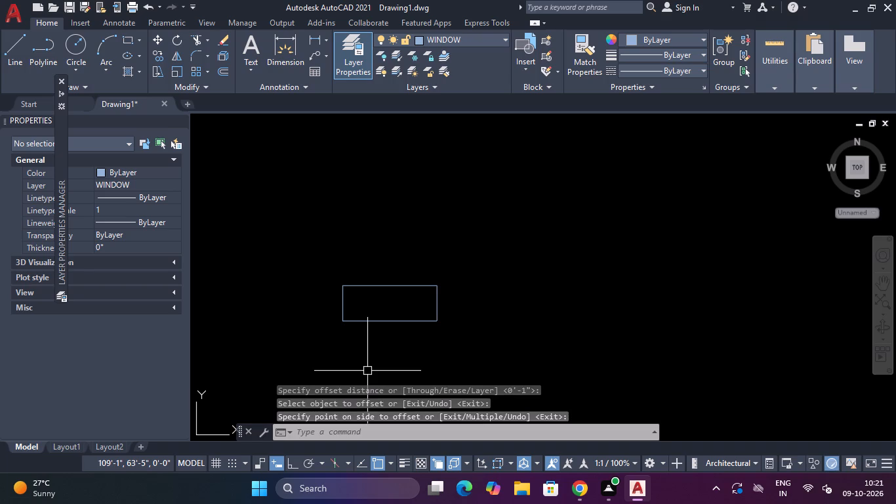
Offset the small rectangle's top edge downward at 1" spacing, each from the previous line, to make five inner lines.
{"action": "key", "text": "space"}
{"action": "key", "text": "space"}
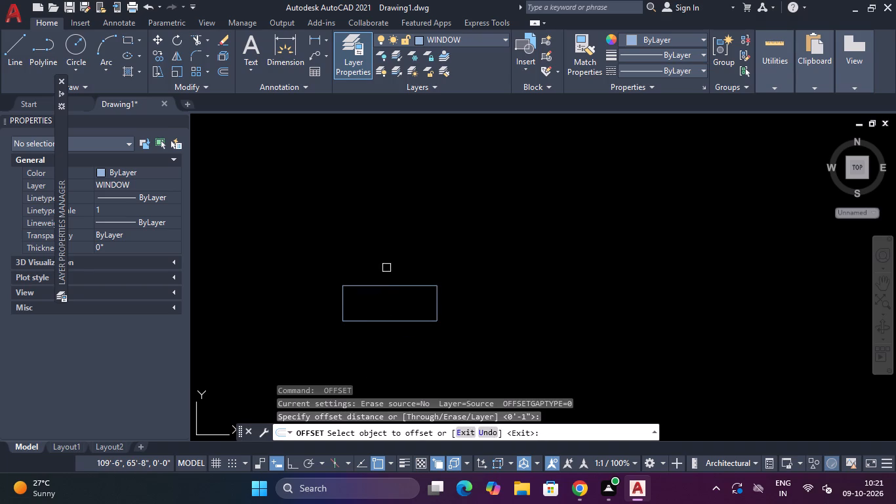
{"action": "left_click", "coordinate": [386, 286]}
{"action": "left_click", "coordinate": [375, 340]}
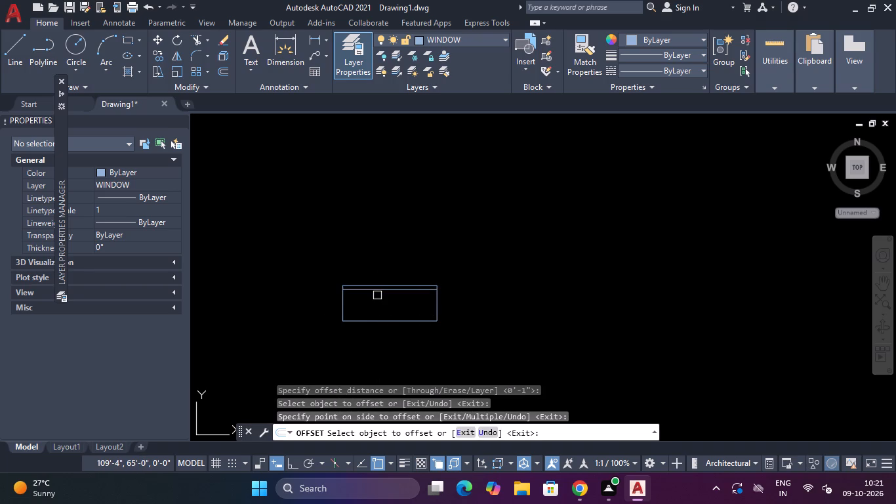
{"action": "scroll", "coordinate": [377, 295], "scroll_direction": "up", "scroll_amount": 3}
{"action": "left_click", "coordinate": [387, 274]}
{"action": "left_click", "coordinate": [383, 317]}
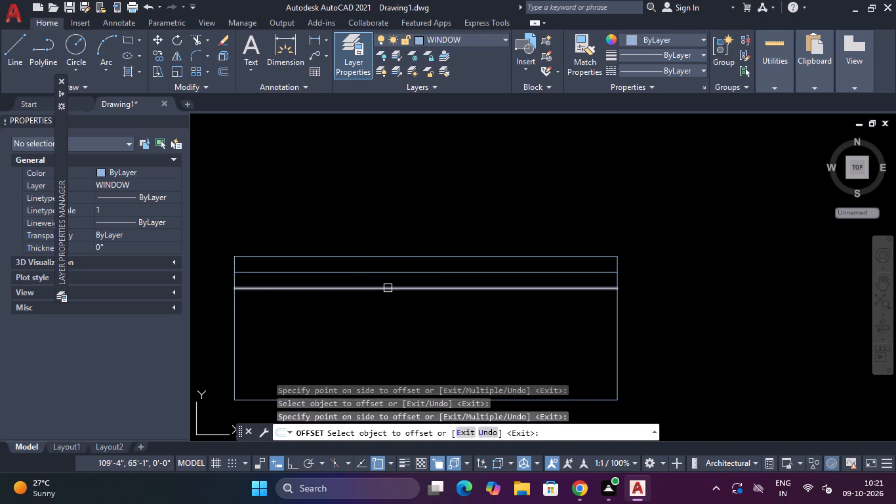
{"action": "left_click_drag", "start_coordinate": [388, 288], "coordinate": [388, 296]}
{"action": "left_click", "coordinate": [373, 343]}
{"action": "left_click", "coordinate": [381, 303]}
{"action": "left_click", "coordinate": [373, 354]}
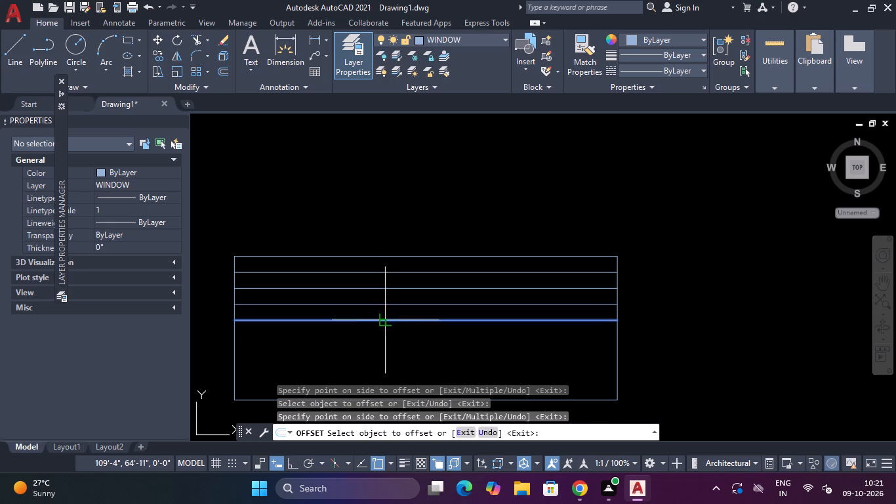
{"action": "left_click", "coordinate": [385, 320]}
{"action": "left_click", "coordinate": [368, 350]}
Offset three more lines downward at 1" spacing to fill the rest of the small window, and end the offset.
{"action": "scroll", "coordinate": [369, 348], "scroll_direction": "down", "scroll_amount": 2}
{"action": "scroll", "coordinate": [374, 348], "scroll_direction": "up", "scroll_amount": 1}
{"action": "left_click", "coordinate": [379, 341]}
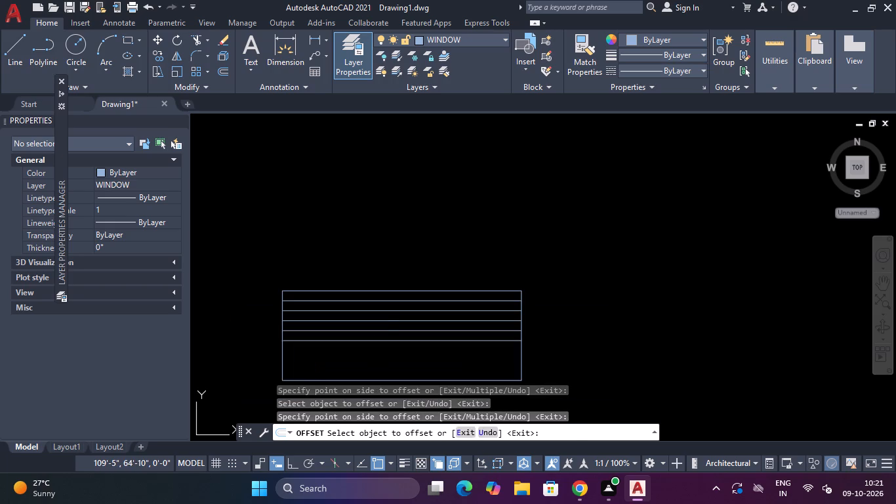
{"action": "left_click", "coordinate": [374, 359]}
{"action": "scroll", "coordinate": [373, 359], "scroll_direction": "down", "scroll_amount": 4}
{"action": "scroll", "coordinate": [371, 374], "scroll_direction": "up", "scroll_amount": 3}
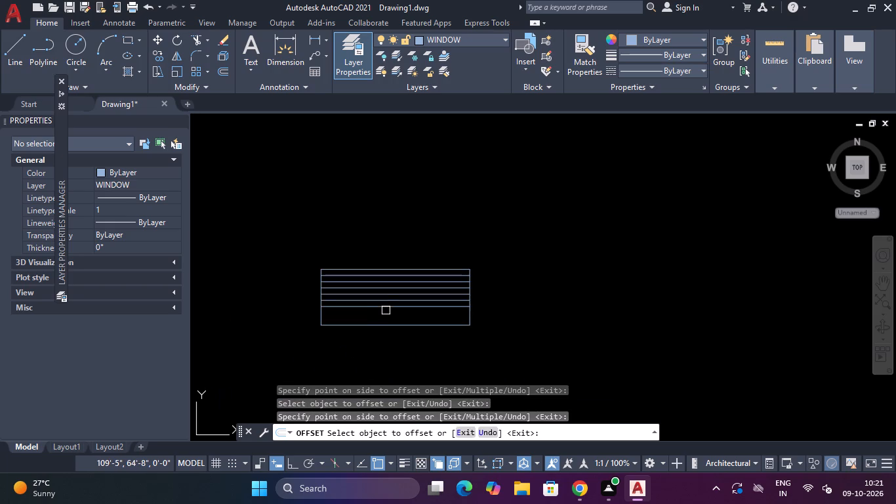
{"action": "left_click", "coordinate": [386, 304]}
{"action": "left_click", "coordinate": [384, 327]}
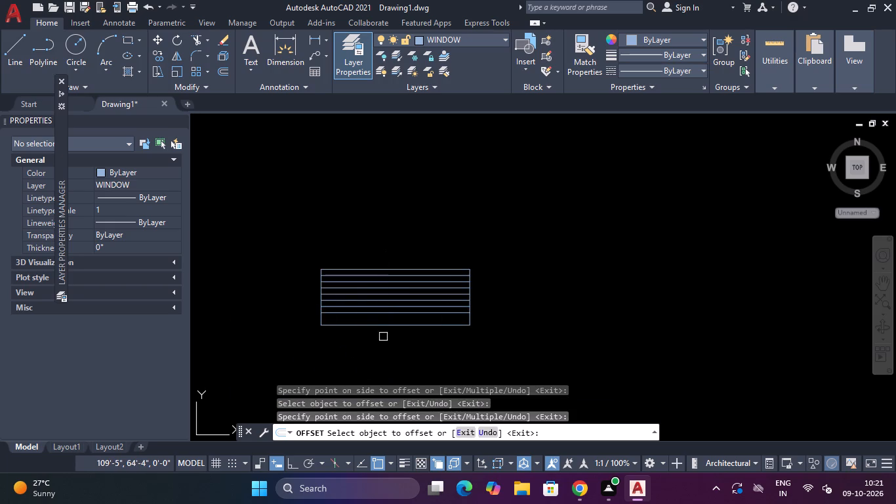
{"action": "left_click", "coordinate": [383, 314]}
{"action": "left_click", "coordinate": [380, 336]}
{"action": "left_click", "coordinate": [379, 318]}
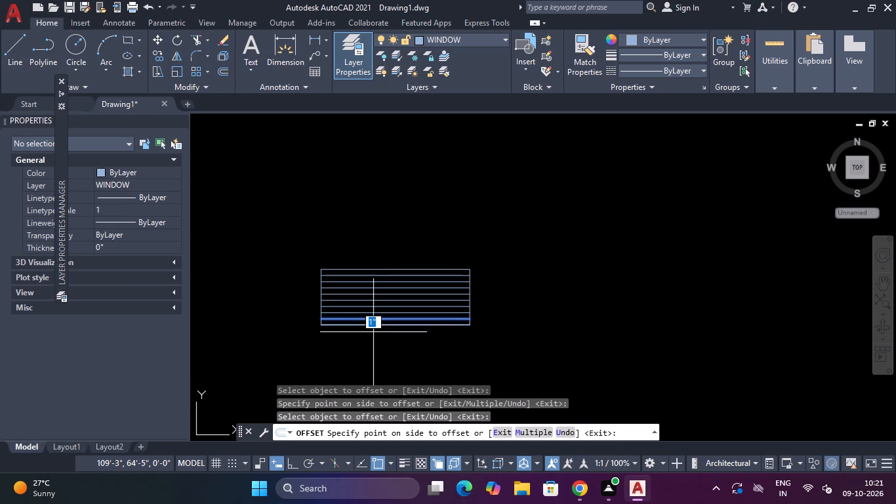
{"action": "key", "text": "Escape"}
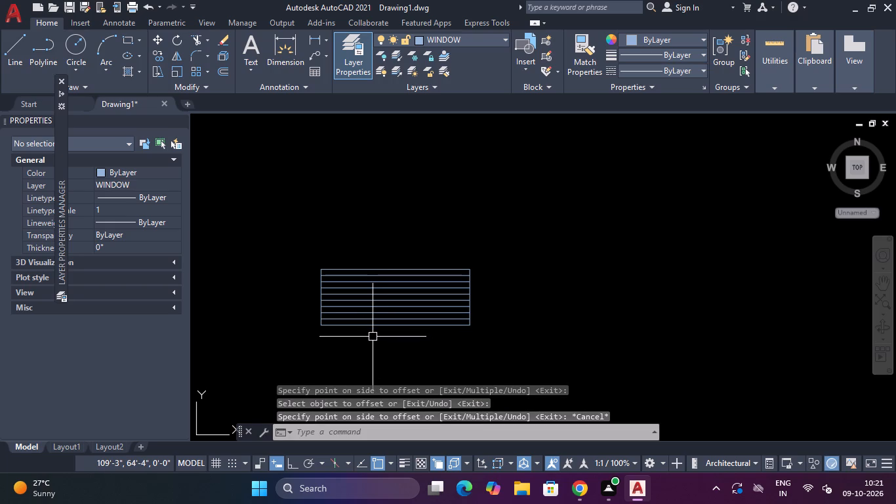
Copy the small window by its bottom edge's midpoint onto the inner face of the top exterior wall at the 5' x 8' toilet.
{"action": "scroll", "coordinate": [373, 337], "scroll_direction": "down", "scroll_amount": 3}
{"action": "scroll", "coordinate": [373, 337], "scroll_direction": "up", "scroll_amount": 3}
{"action": "scroll", "coordinate": [373, 337], "scroll_direction": "down", "scroll_amount": 3}
{"action": "middle_click_drag", "start_coordinate": [352, 345], "coordinate": [380, 258]}
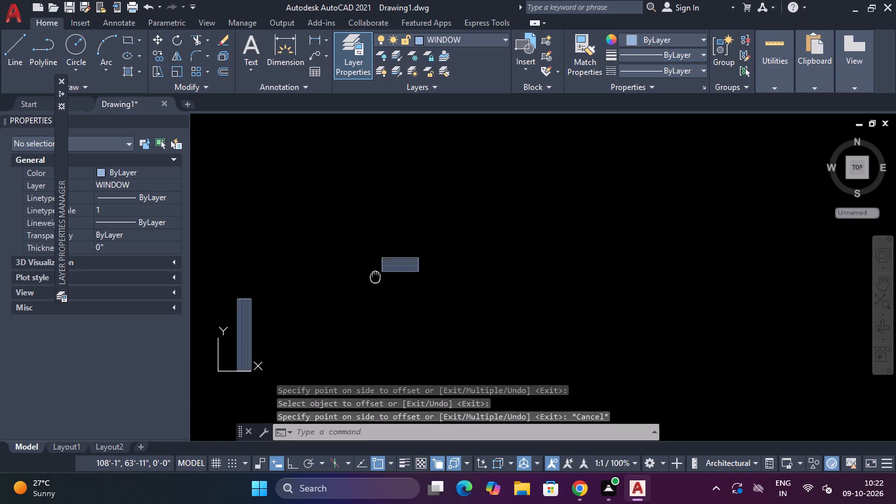
{"action": "middle_click_drag", "start_coordinate": [380, 258], "coordinate": [387, 244]}
{"action": "scroll", "coordinate": [388, 238], "scroll_direction": "down", "scroll_amount": 2}
{"action": "scroll", "coordinate": [380, 270], "scroll_direction": "up", "scroll_amount": 2}
{"action": "scroll", "coordinate": [380, 270], "scroll_direction": "down", "scroll_amount": 3}
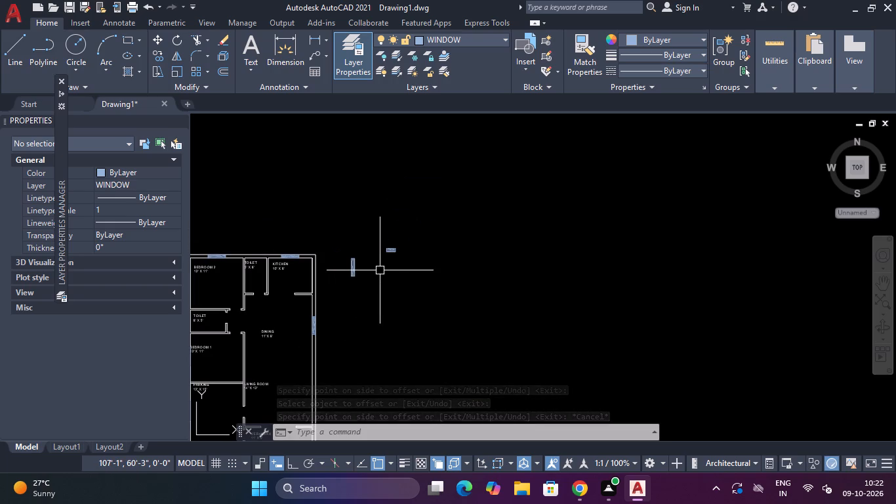
{"action": "key", "text": "Escape"}
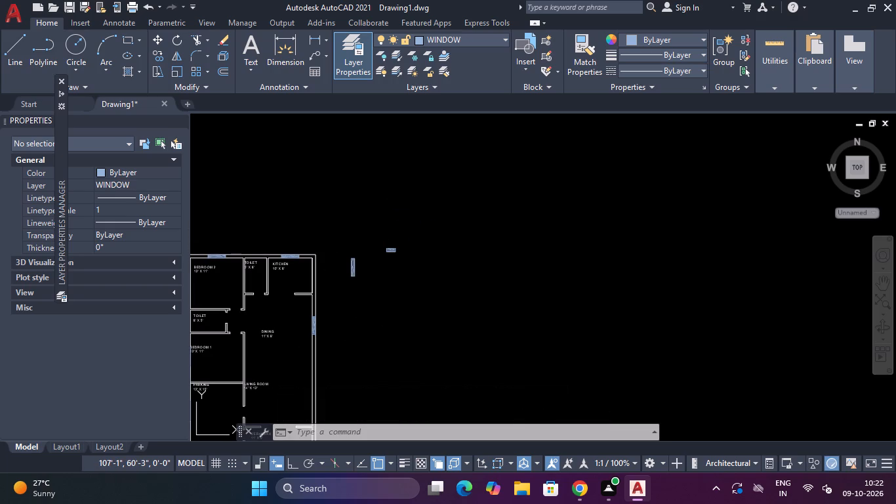
{"action": "key", "text": "Escape"}
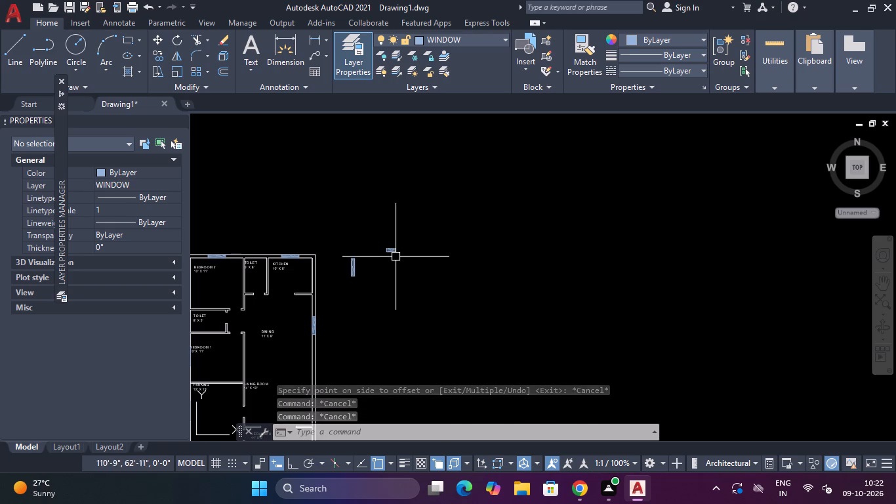
{"action": "scroll", "coordinate": [396, 257], "scroll_direction": "up", "scroll_amount": 2}
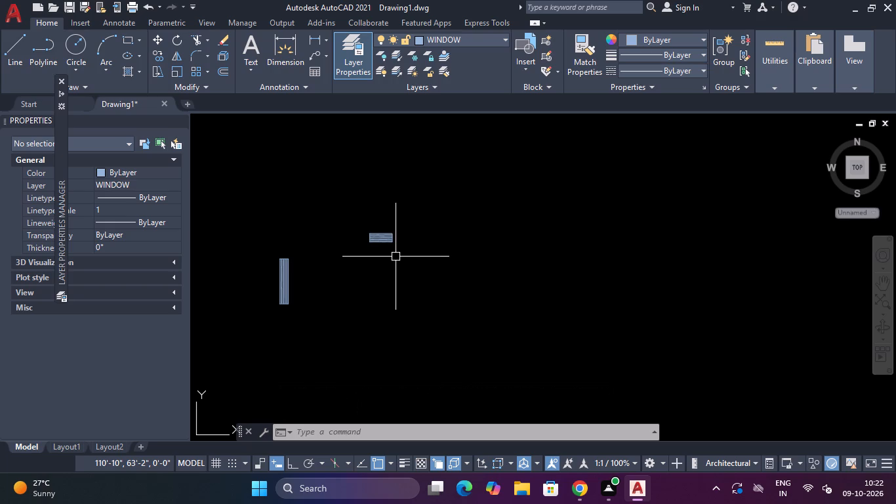
{"action": "type", "text": "CO"}
{"action": "key", "text": "space"}
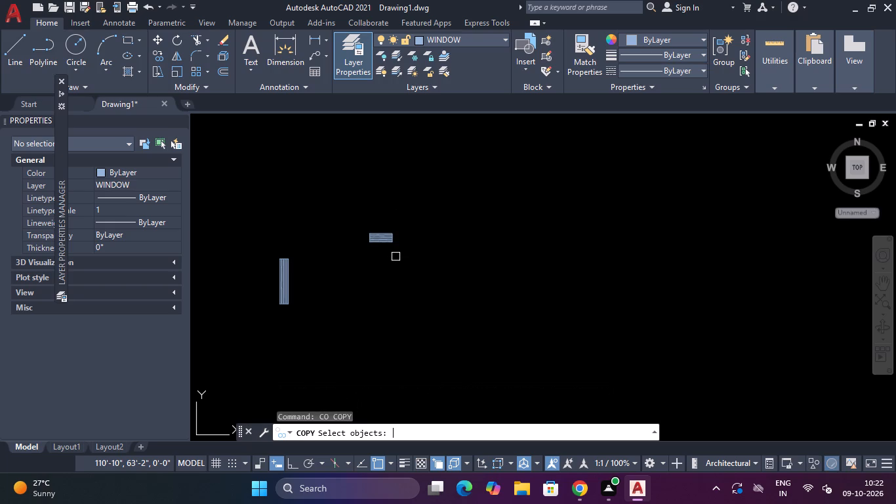
{"action": "left_click", "coordinate": [419, 217]}
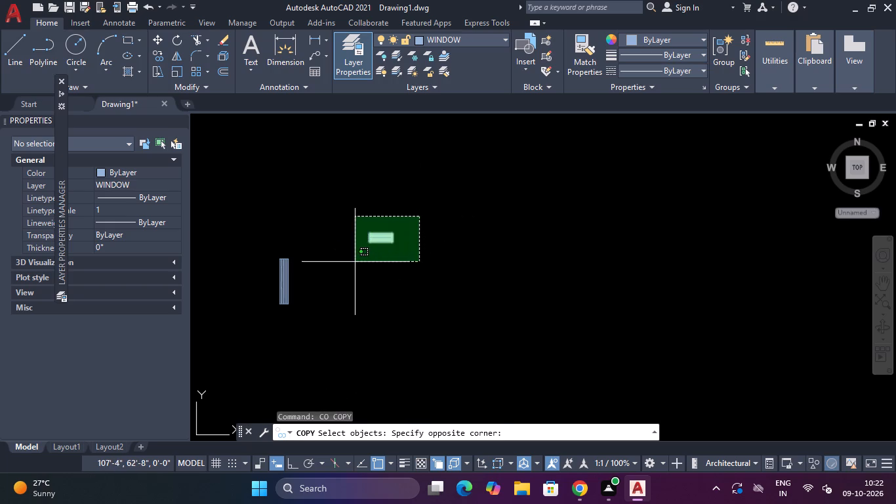
{"action": "left_click", "coordinate": [355, 262]}
{"action": "key", "text": "Return"}
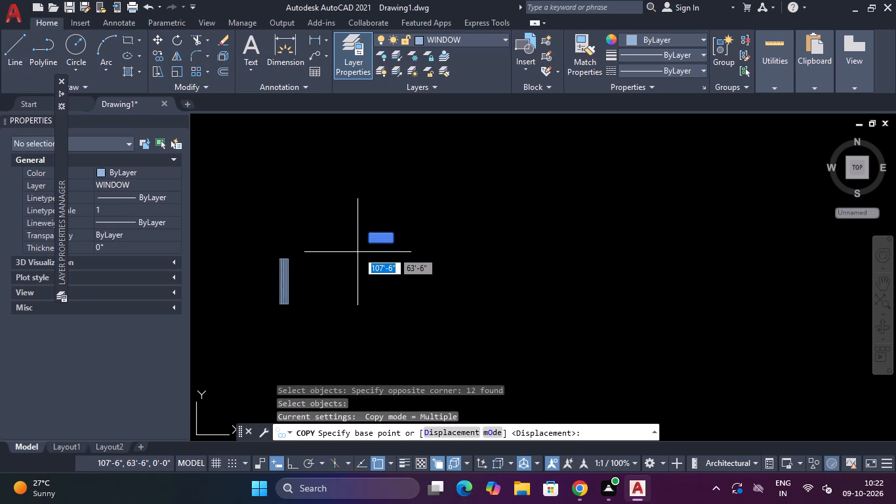
{"action": "scroll", "coordinate": [357, 249], "scroll_direction": "up", "scroll_amount": 2}
{"action": "left_click", "coordinate": [413, 236]}
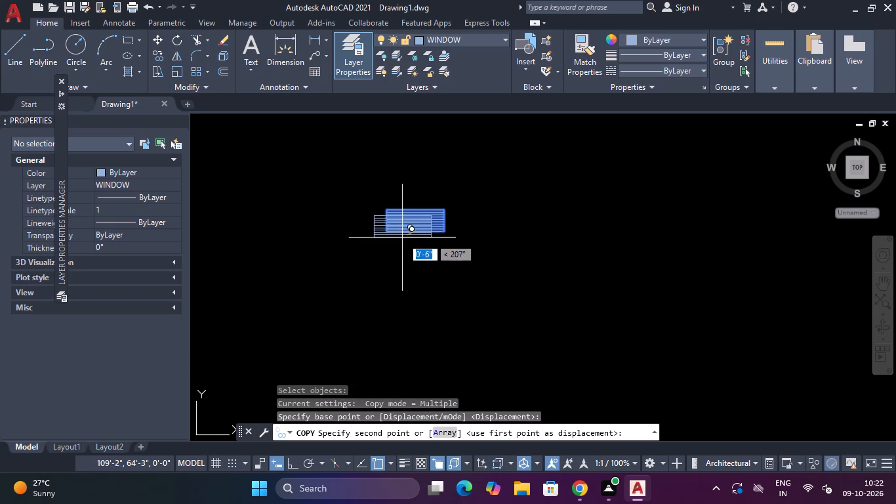
{"action": "scroll", "coordinate": [401, 238], "scroll_direction": "down", "scroll_amount": 6}
{"action": "scroll", "coordinate": [309, 245], "scroll_direction": "up", "scroll_amount": 3}
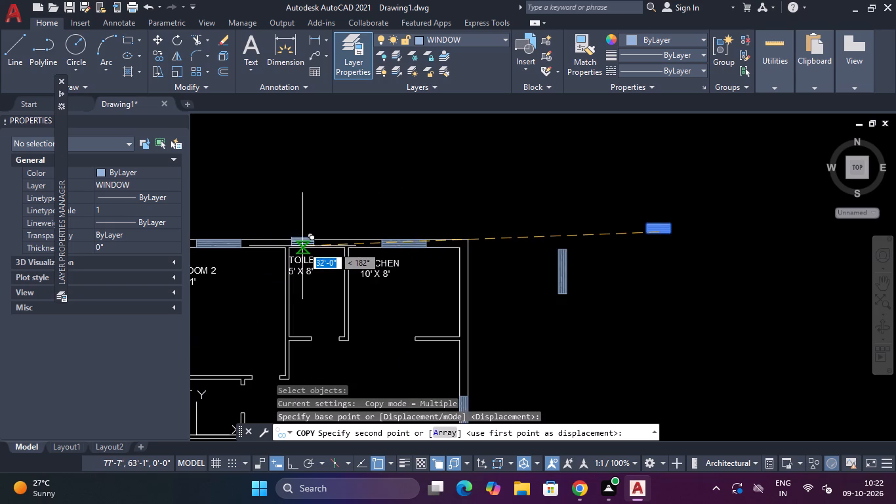
{"action": "scroll", "coordinate": [303, 246], "scroll_direction": "up", "scroll_amount": 3}
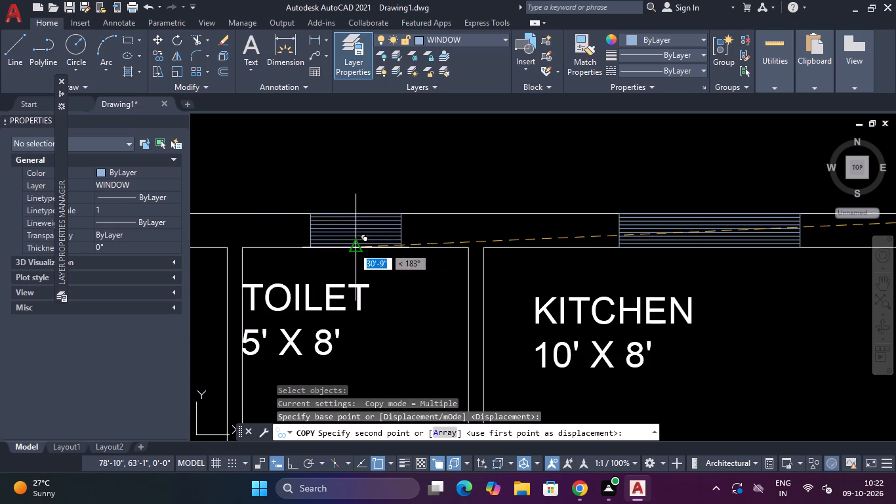
{"action": "left_click", "coordinate": [353, 247]}
{"action": "scroll", "coordinate": [353, 247], "scroll_direction": "down", "scroll_amount": 3}
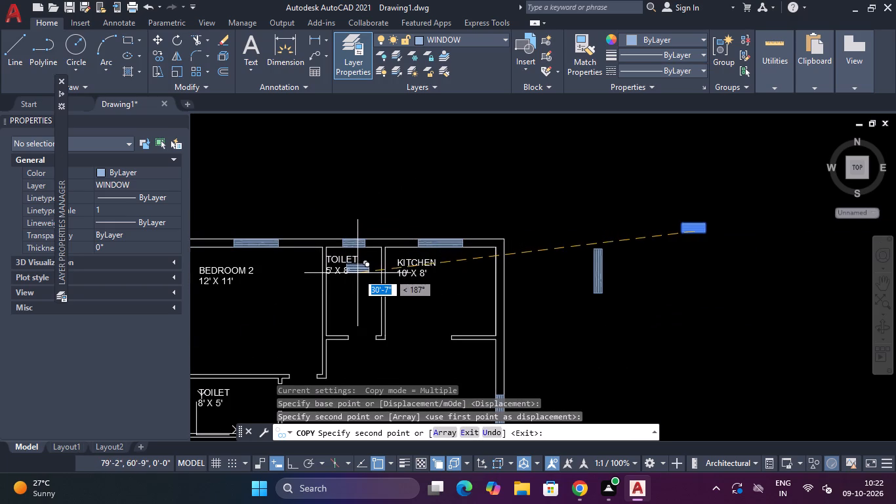
Place another copy of the small window in the empty space left of Bedroom 2 and finish copying.
{"action": "scroll", "coordinate": [385, 219], "scroll_direction": "down", "scroll_amount": 4}
{"action": "left_click", "coordinate": [309, 251]}
{"action": "key", "text": "Escape"}
Rotate the loose small window beside Bedroom 2 by 270° about its upper-right corner with Ortho on, so it stands vertical.
{"action": "scroll", "coordinate": [313, 240], "scroll_direction": "up", "scroll_amount": 3}
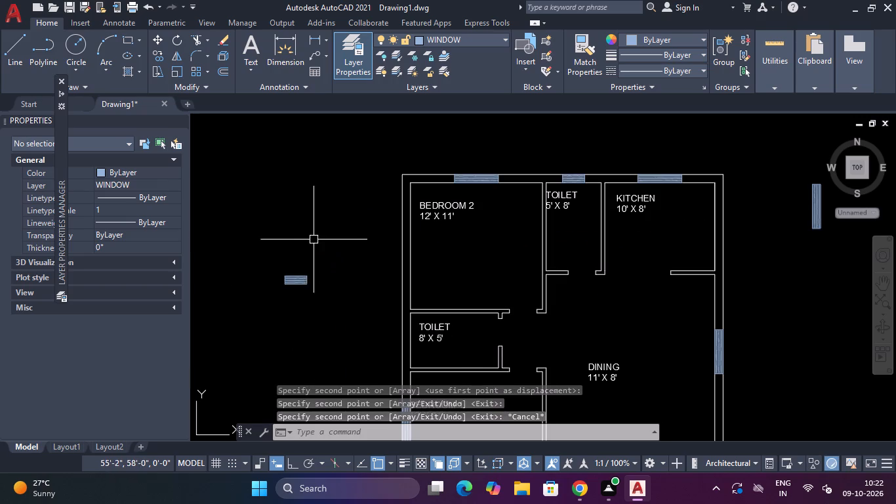
{"action": "left_click", "coordinate": [321, 240]}
{"action": "left_click", "coordinate": [274, 318]}
{"action": "key", "text": "r"}
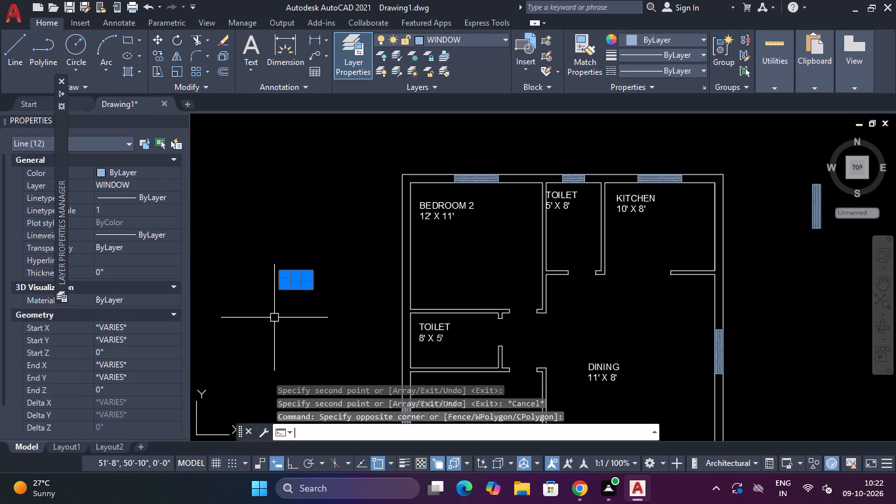
{"action": "type", "text": "O"}
{"action": "key", "text": "space"}
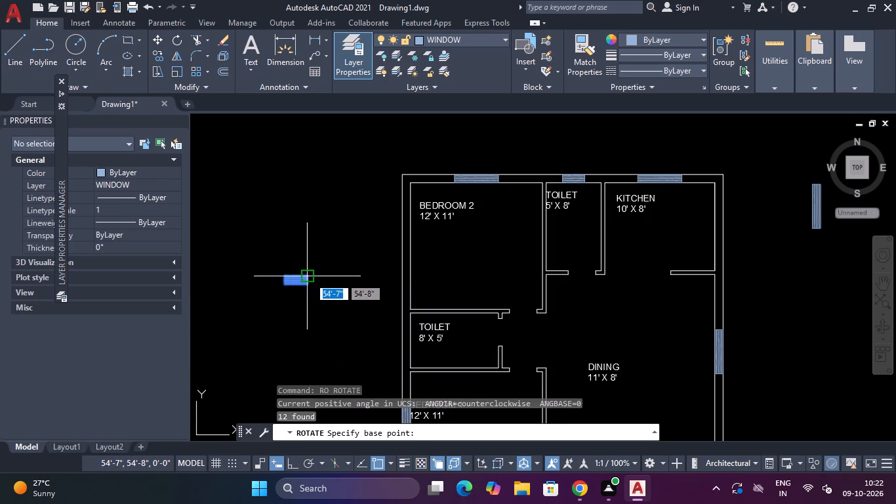
{"action": "left_click", "coordinate": [309, 277]}
{"action": "key", "text": "F8"}
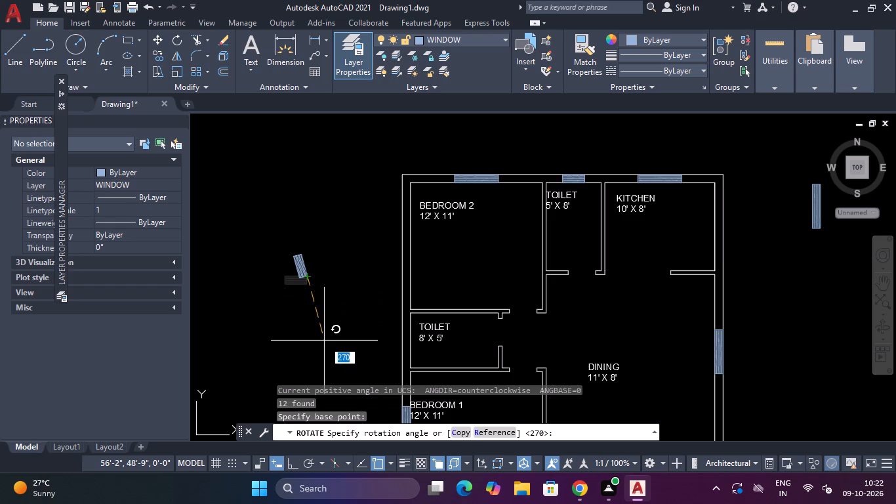
{"action": "left_click", "coordinate": [305, 339]}
Move the vertical small window, with Ortho off, by its right edge's midpoint onto the left exterior wall's inner face at the 8' x 5' toilet.
{"action": "left_click", "coordinate": [335, 238]}
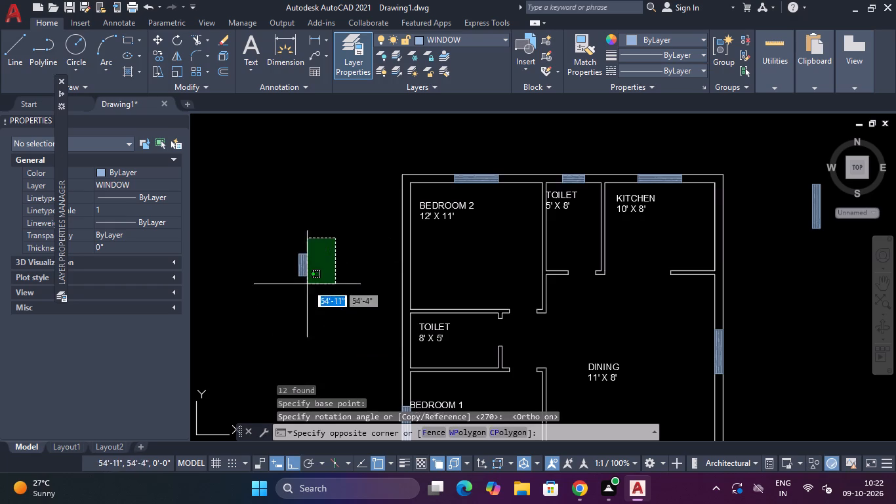
{"action": "left_click", "coordinate": [279, 301]}
{"action": "type", "text": "M"}
{"action": "key", "text": "space"}
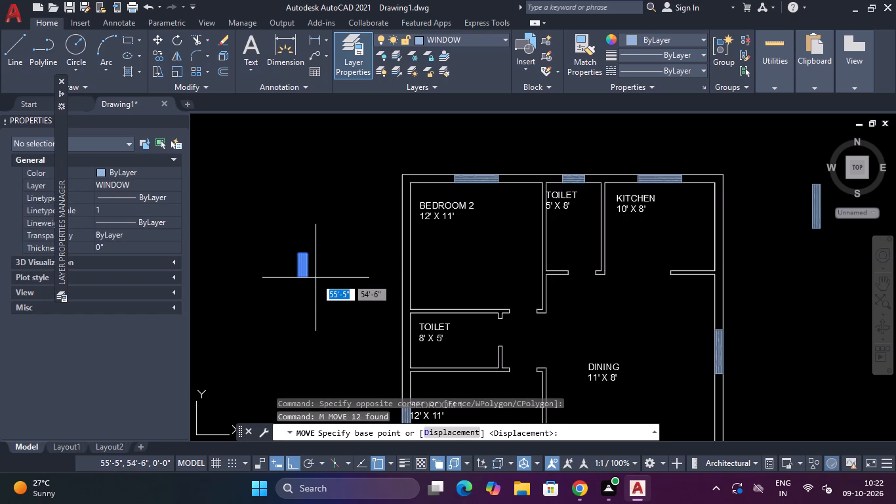
{"action": "left_click", "coordinate": [308, 264]}
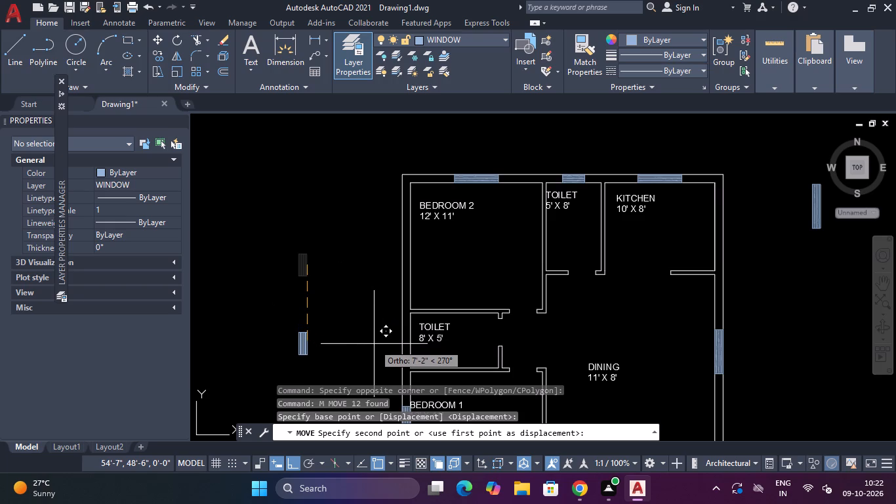
{"action": "key", "text": "F8"}
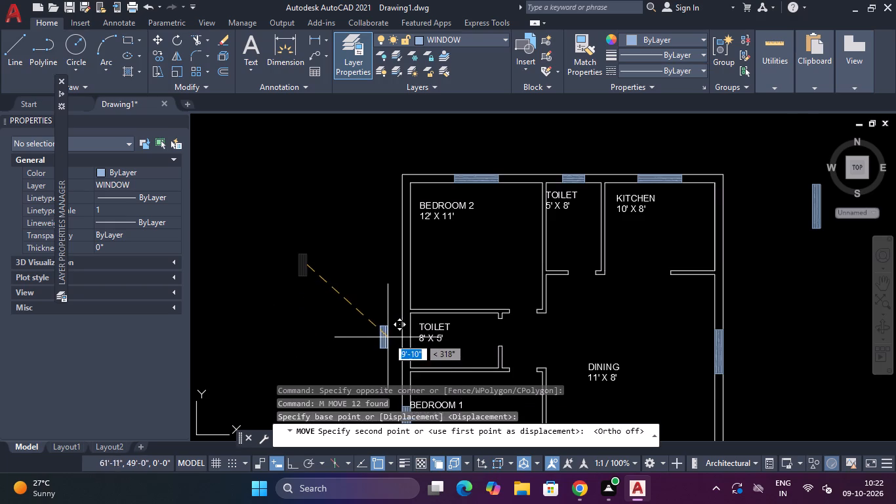
{"action": "scroll", "coordinate": [397, 337], "scroll_direction": "up", "scroll_amount": 2}
{"action": "left_click", "coordinate": [426, 341]}
Offset the end line of the short wall stub at the verandah's lower-left opening 8" downward.
{"action": "scroll", "coordinate": [418, 344], "scroll_direction": "down", "scroll_amount": 4}
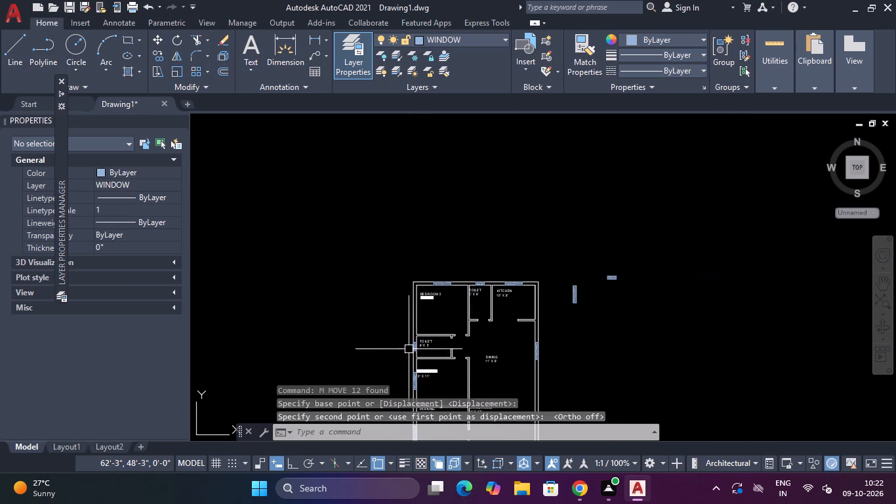
{"action": "scroll", "coordinate": [350, 274], "scroll_direction": "down", "scroll_amount": 3}
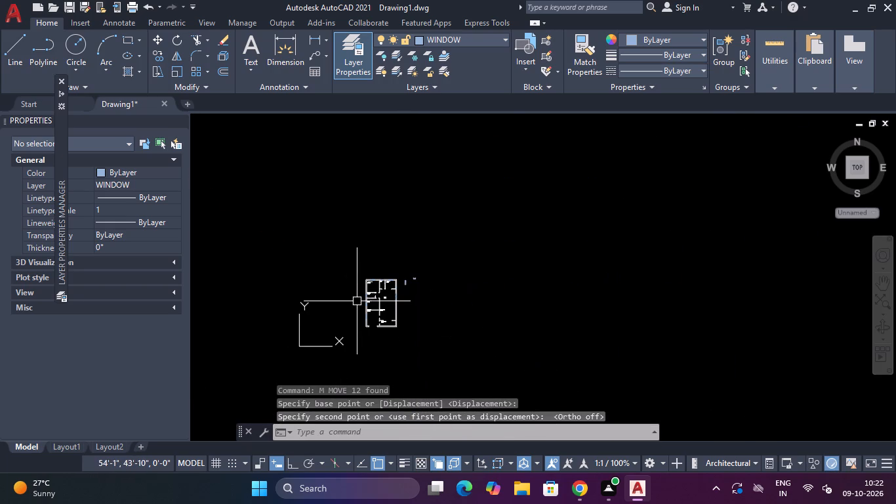
{"action": "middle_click_drag", "start_coordinate": [359, 296], "coordinate": [363, 234]}
{"action": "scroll", "coordinate": [371, 240], "scroll_direction": "up", "scroll_amount": 1}
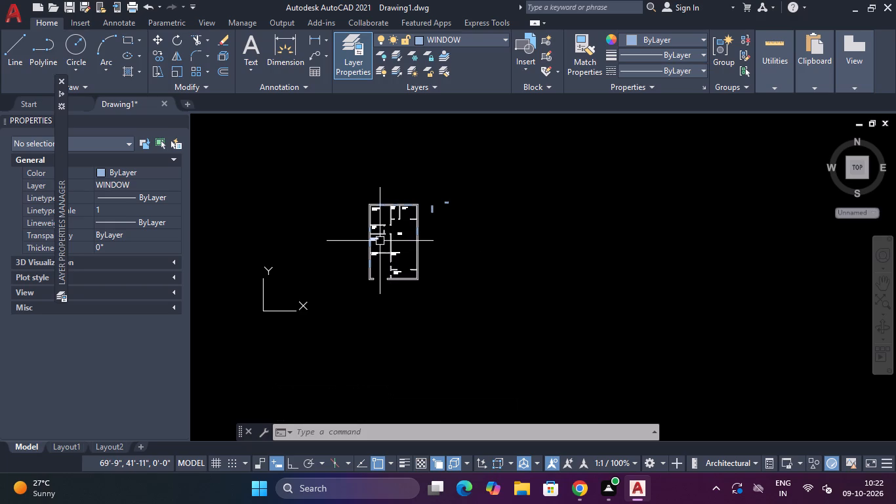
{"action": "middle_click_drag", "start_coordinate": [356, 251], "coordinate": [363, 277]}
{"action": "scroll", "coordinate": [388, 268], "scroll_direction": "up", "scroll_amount": 2}
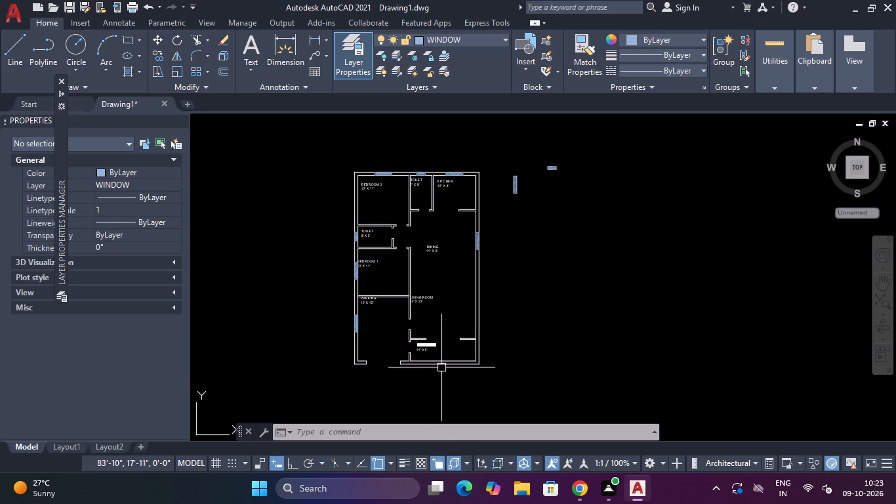
{"action": "scroll", "coordinate": [434, 364], "scroll_direction": "up", "scroll_amount": 4}
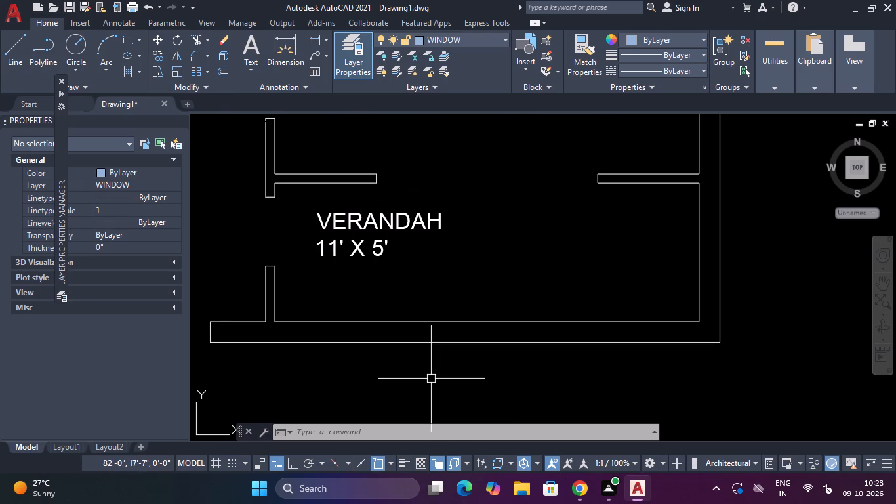
{"action": "scroll", "coordinate": [431, 379], "scroll_direction": "up", "scroll_amount": 1}
{"action": "scroll", "coordinate": [431, 379], "scroll_direction": "down", "scroll_amount": 2}
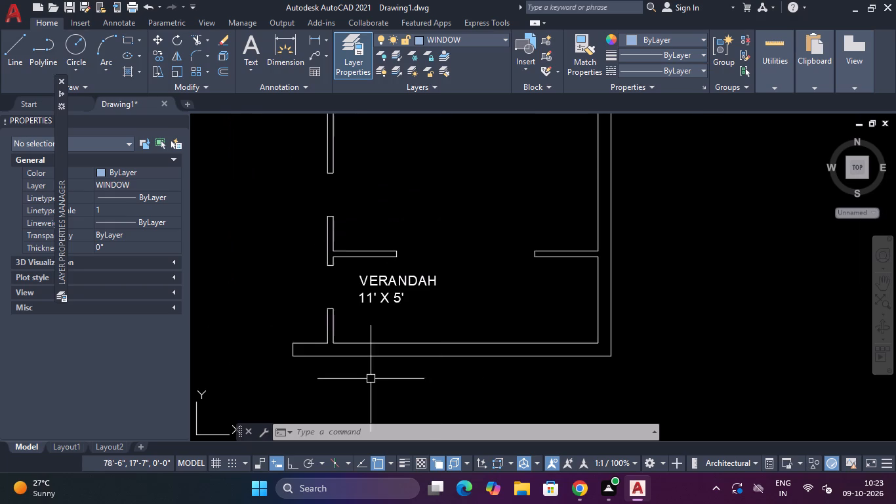
{"action": "type", "text": "O"}
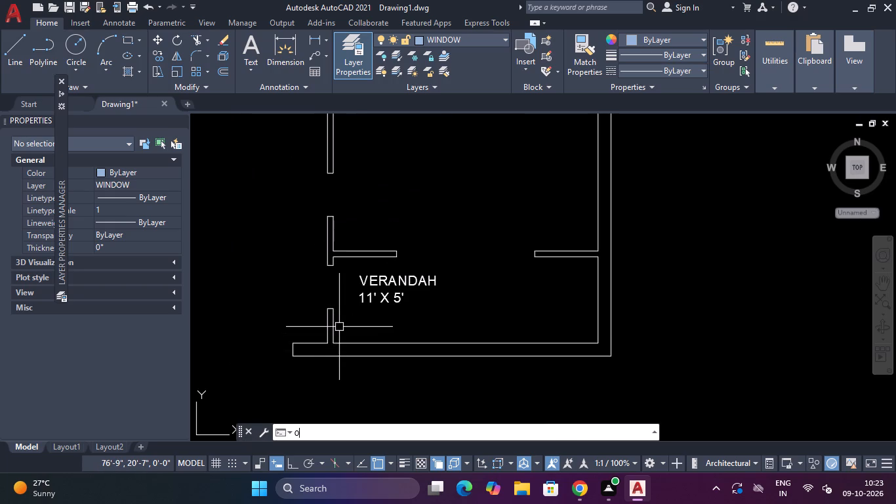
{"action": "key", "text": "space"}
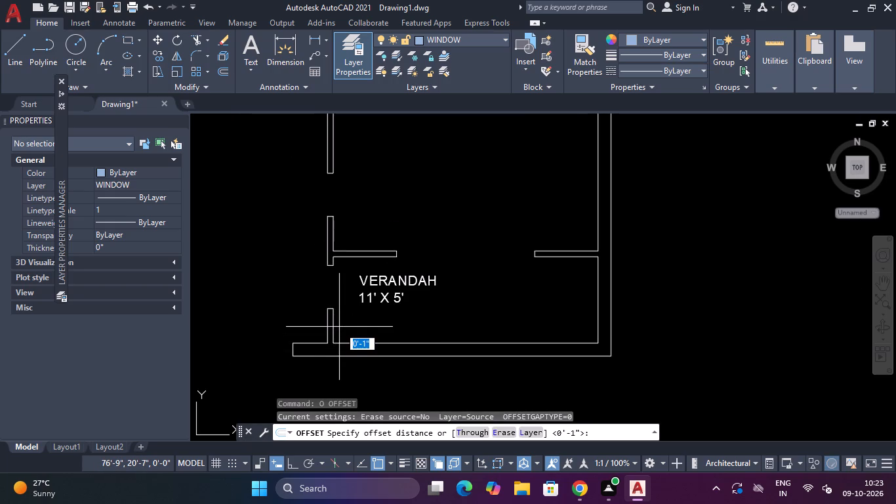
{"action": "key", "text": "8"}
{"action": "key", "text": "shift+quotedbl"}
{"action": "key", "text": "Return"}
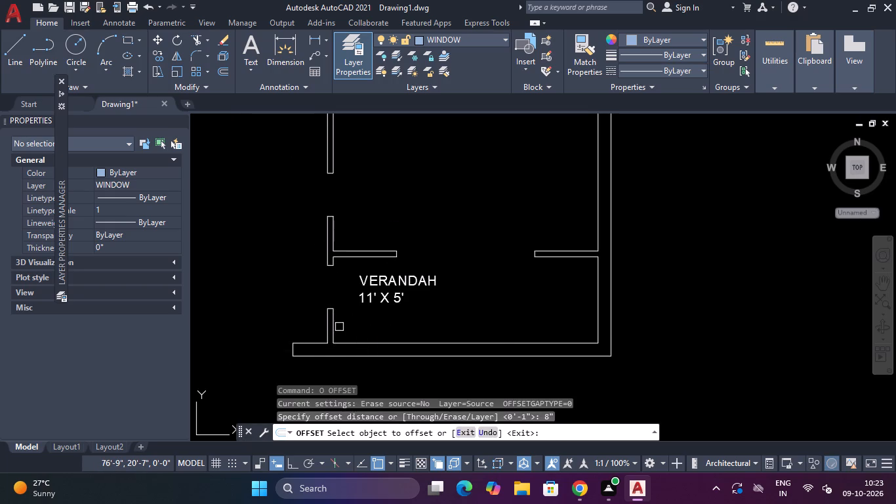
{"action": "scroll", "coordinate": [339, 326], "scroll_direction": "up", "scroll_amount": 2}
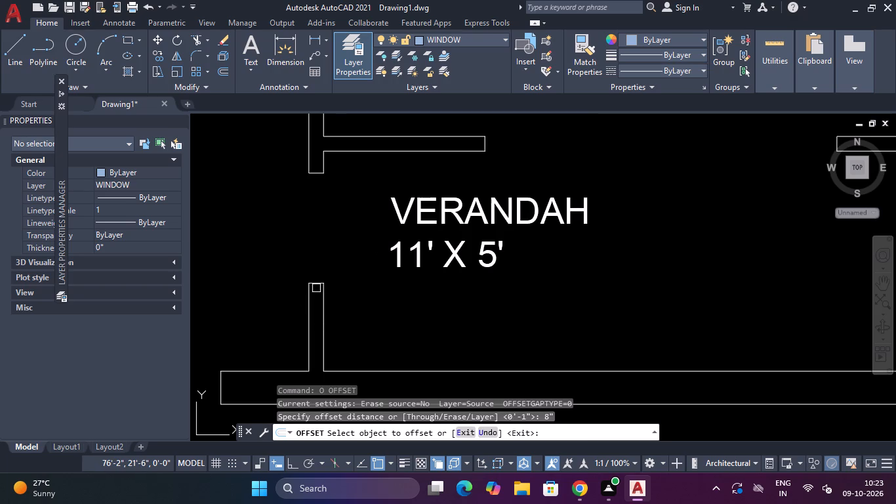
{"action": "left_click", "coordinate": [316, 283]}
{"action": "left_click", "coordinate": [316, 328]}
{"action": "key", "text": "Escape"}
{"action": "key", "text": "Escape"}
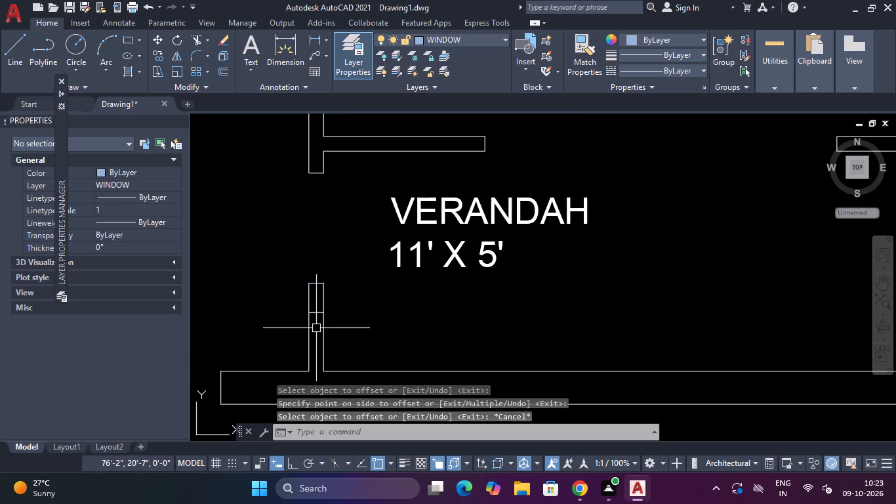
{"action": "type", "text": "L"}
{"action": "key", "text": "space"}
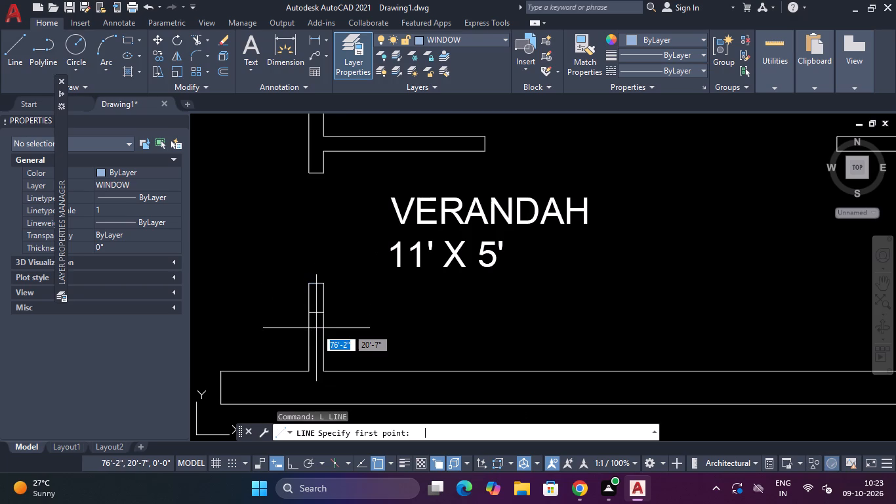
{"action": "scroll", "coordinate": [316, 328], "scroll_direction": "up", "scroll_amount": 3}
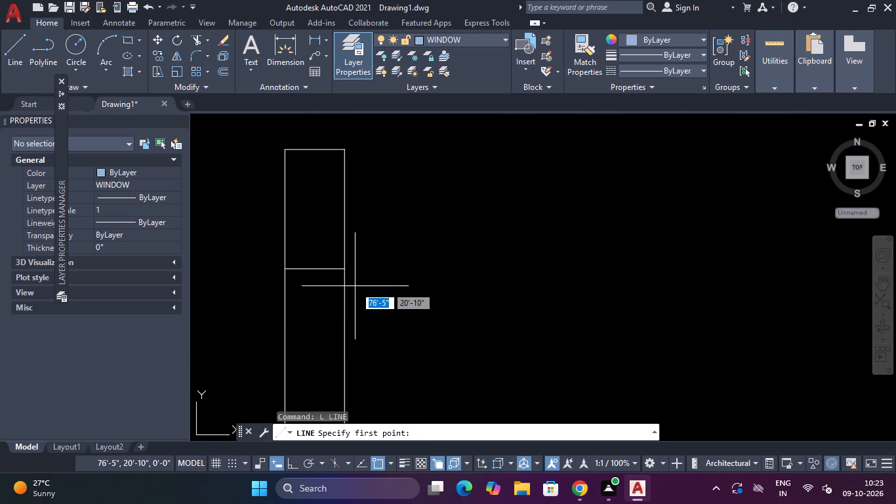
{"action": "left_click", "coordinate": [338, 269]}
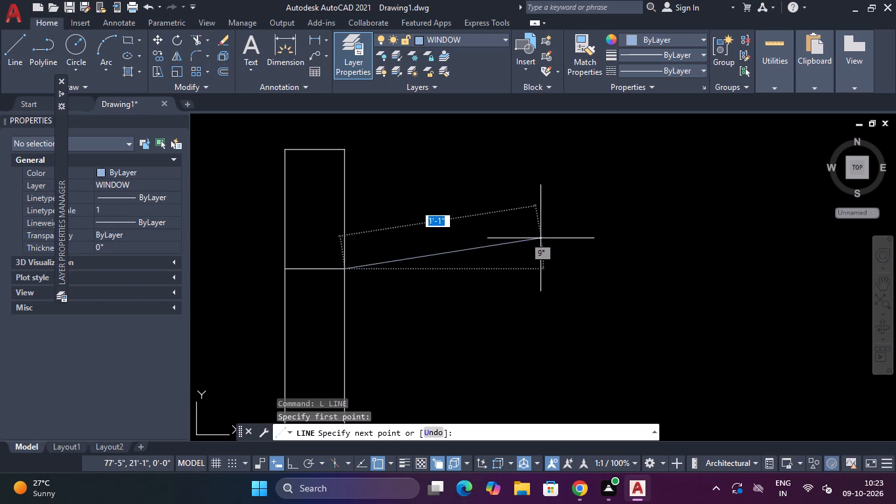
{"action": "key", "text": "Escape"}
On layer 0 with Ortho on, draw lines from the offset line's right end: 4' right, 9" down, and back to the wall stub's left face.
{"action": "left_click", "coordinate": [465, 35]}
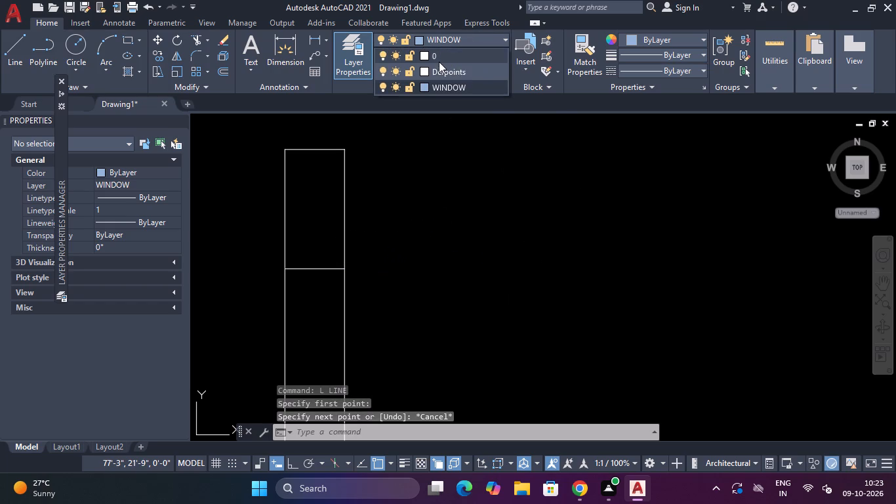
{"action": "left_click", "coordinate": [439, 62]}
{"action": "key", "text": "space"}
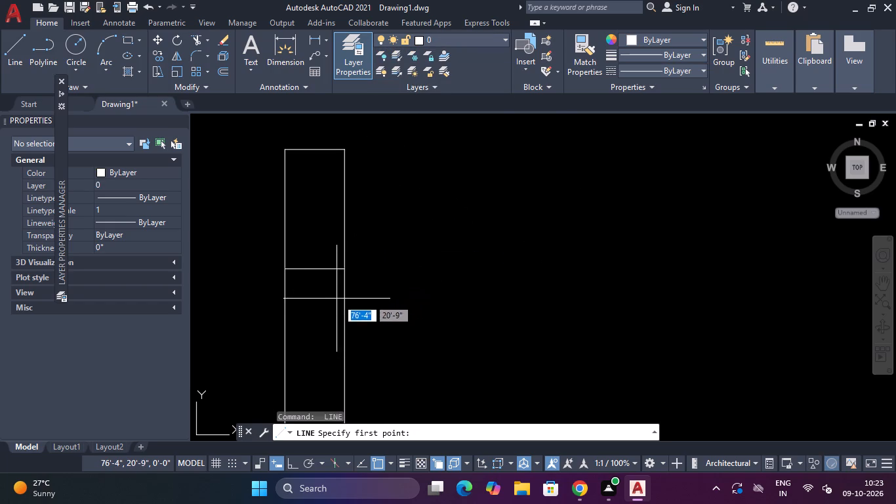
{"action": "left_click_drag", "start_coordinate": [344, 271], "coordinate": [374, 271]}
{"action": "scroll", "coordinate": [485, 258], "scroll_direction": "down", "scroll_amount": 2}
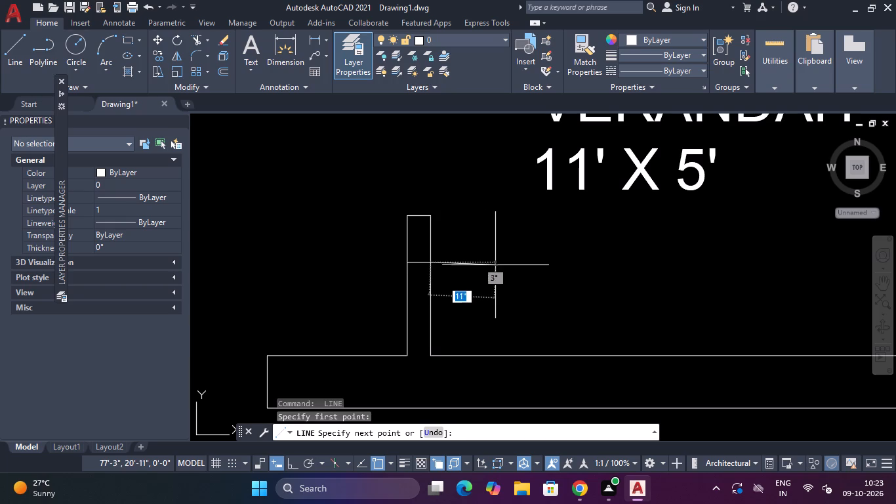
{"action": "scroll", "coordinate": [597, 252], "scroll_direction": "down", "scroll_amount": 2}
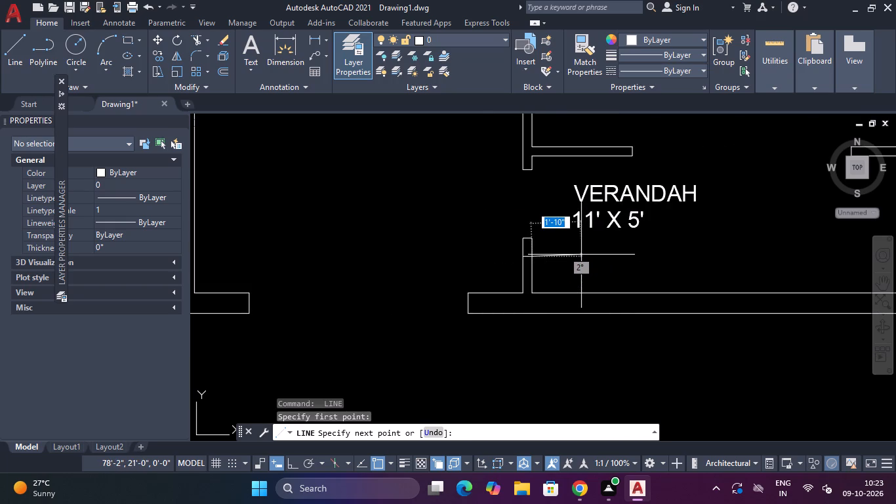
{"action": "type", "text": "4'"}
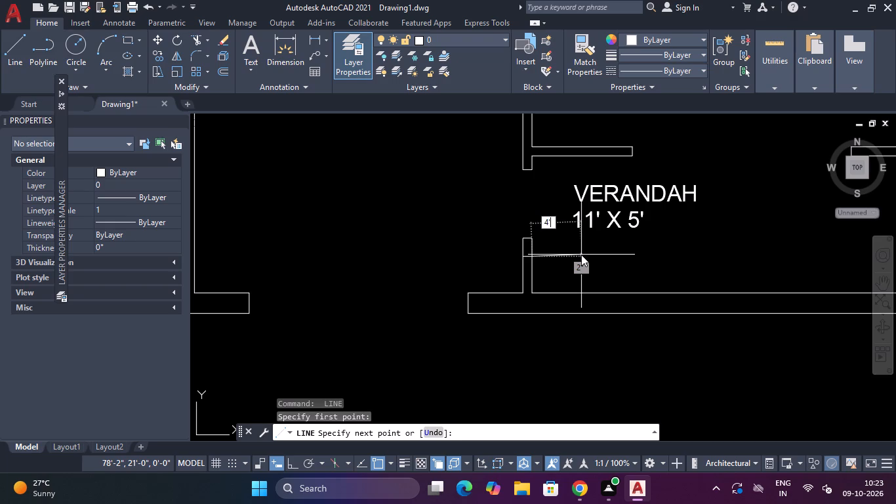
{"action": "key", "text": "F8"}
{"action": "key", "text": "F8"}
{"action": "key", "text": "F8"}
{"action": "key", "text": "Escape"}
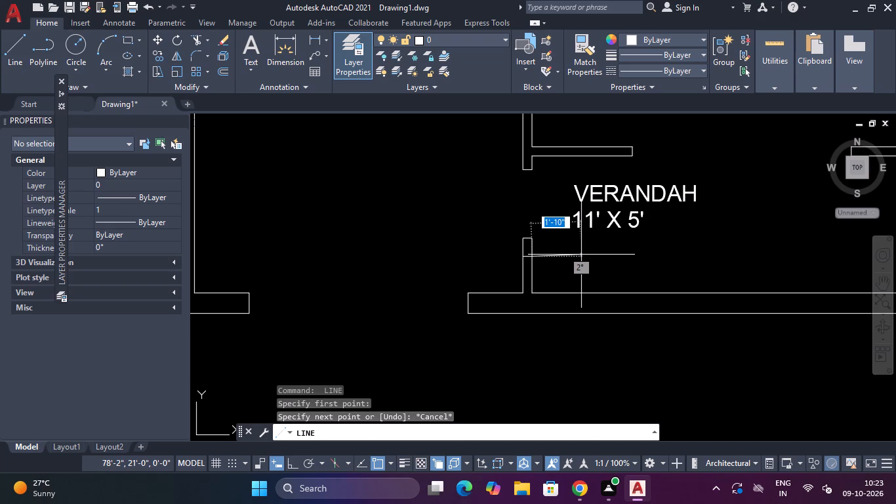
{"action": "key", "text": "F8"}
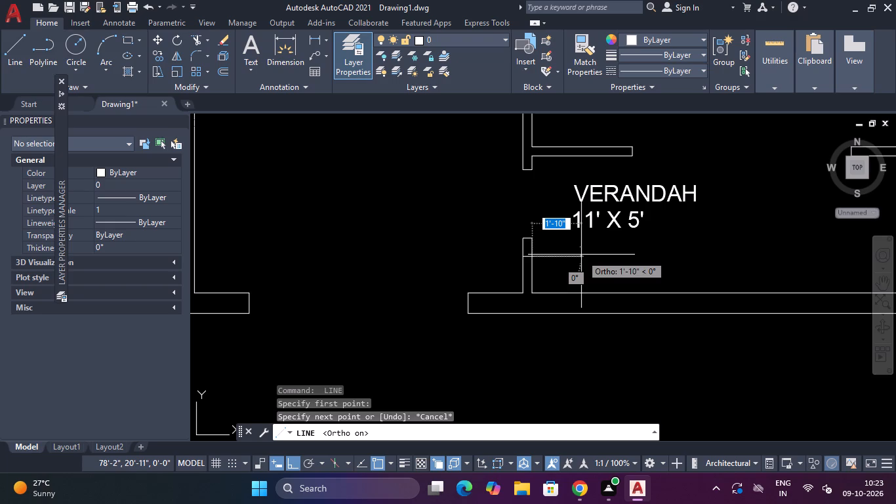
{"action": "type", "text": "4'"}
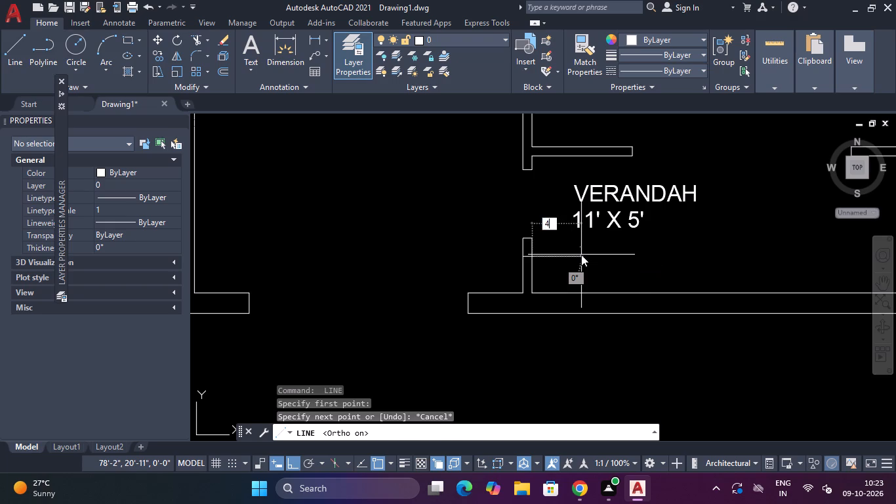
{"action": "key", "text": "Return"}
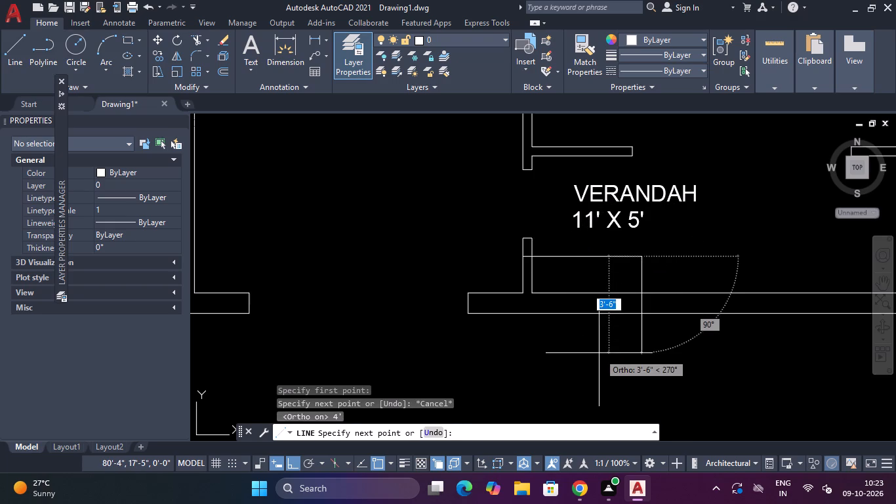
{"action": "key", "text": "9"}
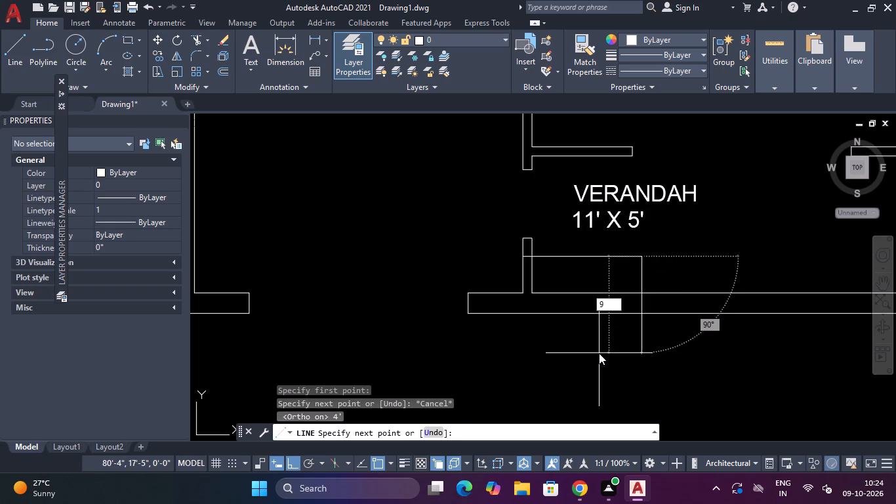
{"action": "key", "text": "shift+quotedbl"}
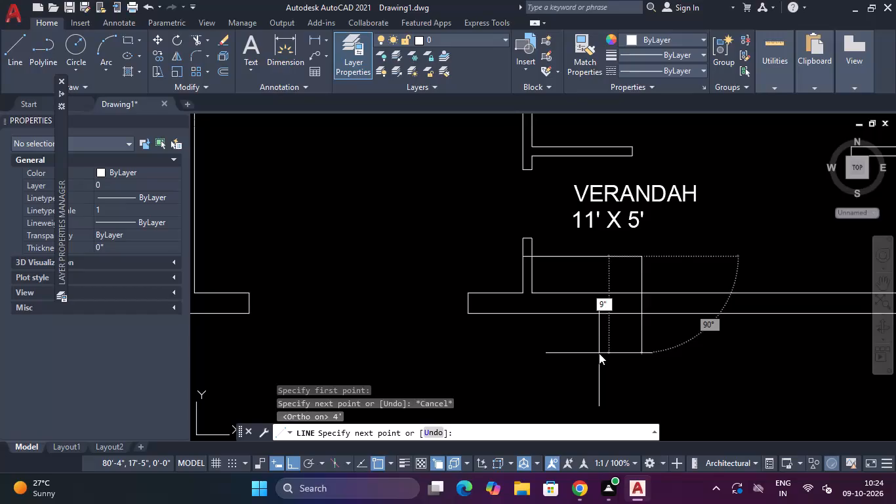
{"action": "key", "text": "Return"}
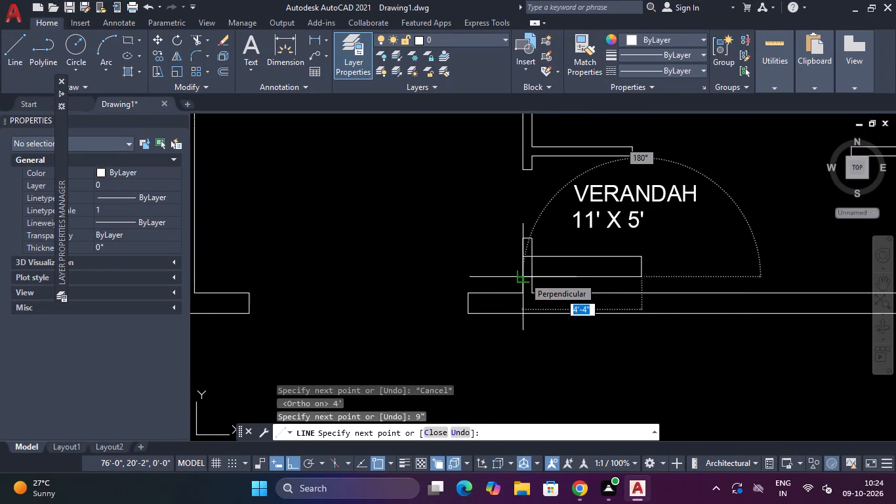
{"action": "left_click", "coordinate": [524, 277]}
{"action": "key", "text": "Escape"}
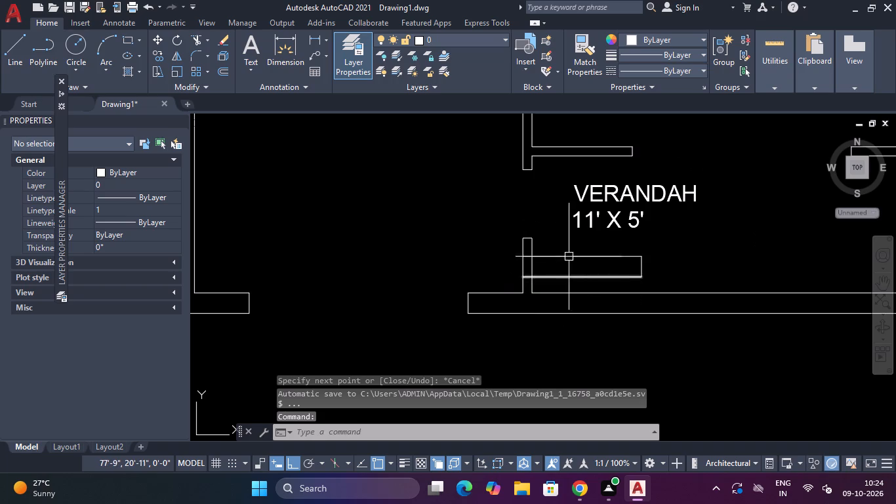
Extend the two horizontal 4' lines in the verandah to the right exterior wall's inner face.
{"action": "scroll", "coordinate": [577, 238], "scroll_direction": "down", "scroll_amount": 2}
{"action": "scroll", "coordinate": [632, 238], "scroll_direction": "down", "scroll_amount": 1}
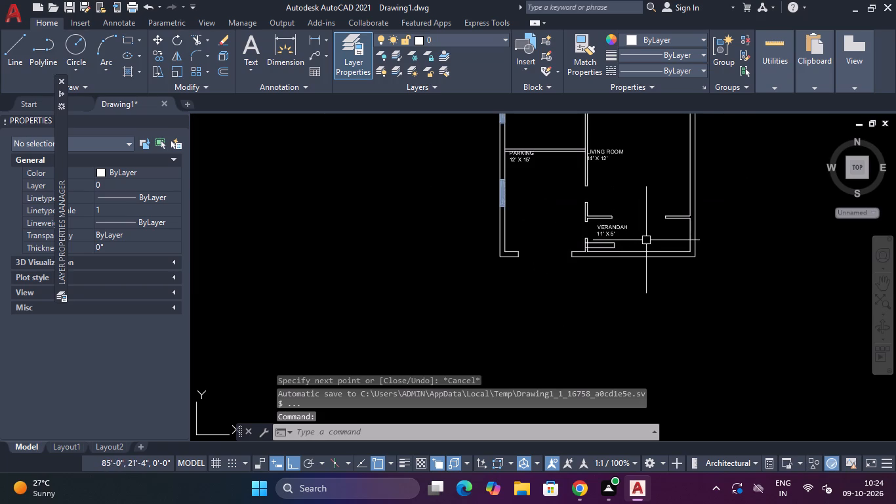
{"action": "scroll", "coordinate": [649, 241], "scroll_direction": "up", "scroll_amount": 2}
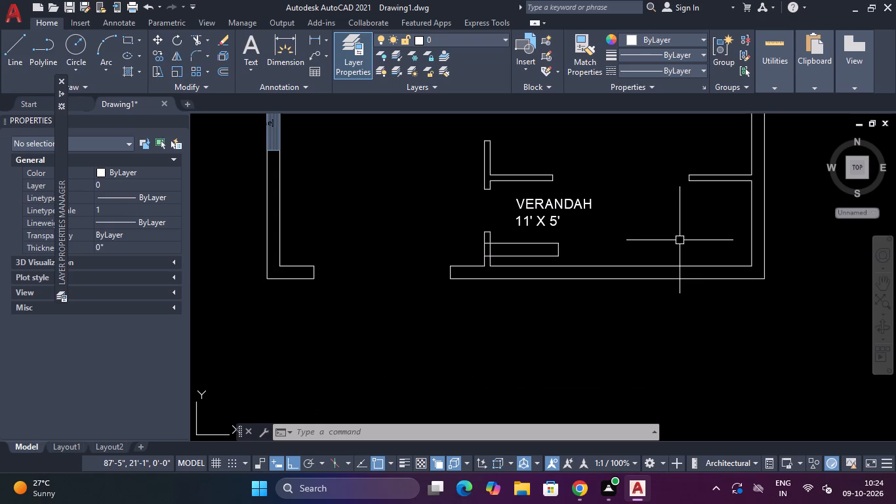
{"action": "type", "text": "TR"}
{"action": "key", "text": "space"}
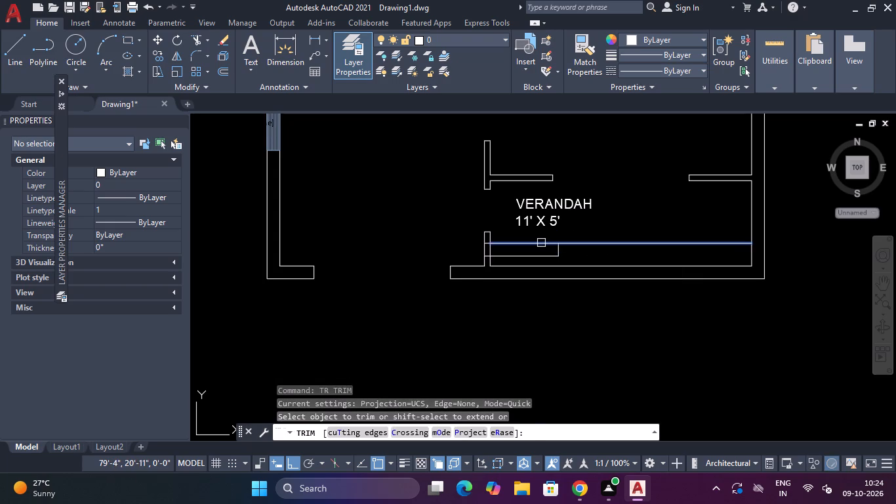
{"action": "left_click", "coordinate": [541, 243], "text": "shift"}
{"action": "left_click", "coordinate": [535, 259], "text": "shift"}
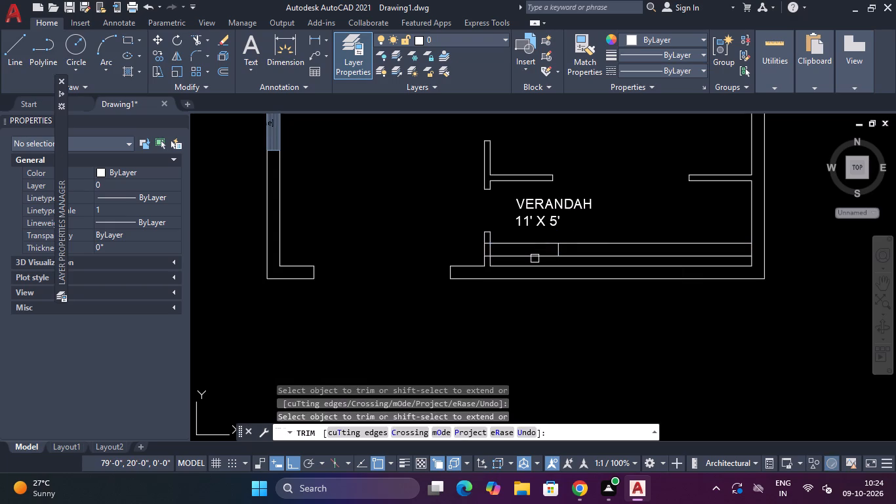
{"action": "key", "text": "Escape"}
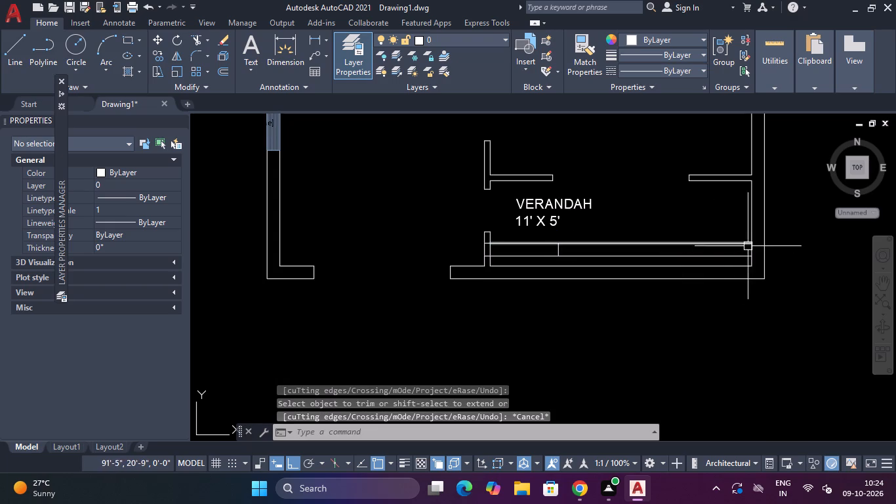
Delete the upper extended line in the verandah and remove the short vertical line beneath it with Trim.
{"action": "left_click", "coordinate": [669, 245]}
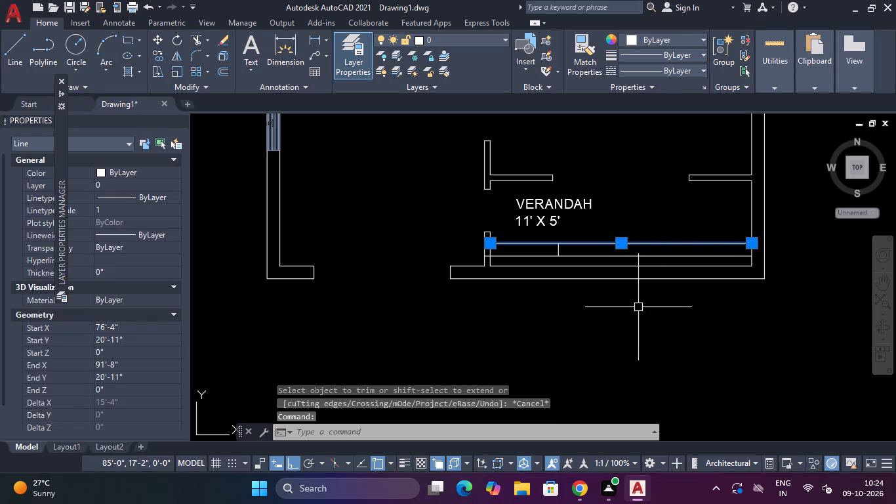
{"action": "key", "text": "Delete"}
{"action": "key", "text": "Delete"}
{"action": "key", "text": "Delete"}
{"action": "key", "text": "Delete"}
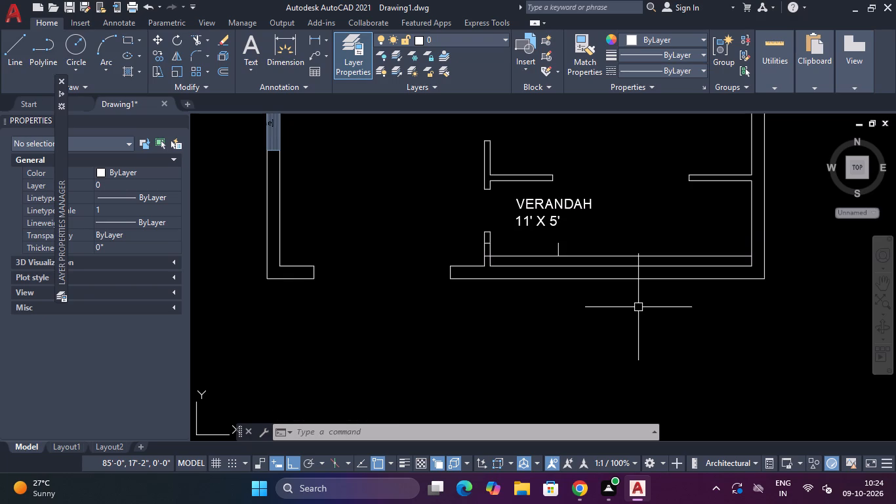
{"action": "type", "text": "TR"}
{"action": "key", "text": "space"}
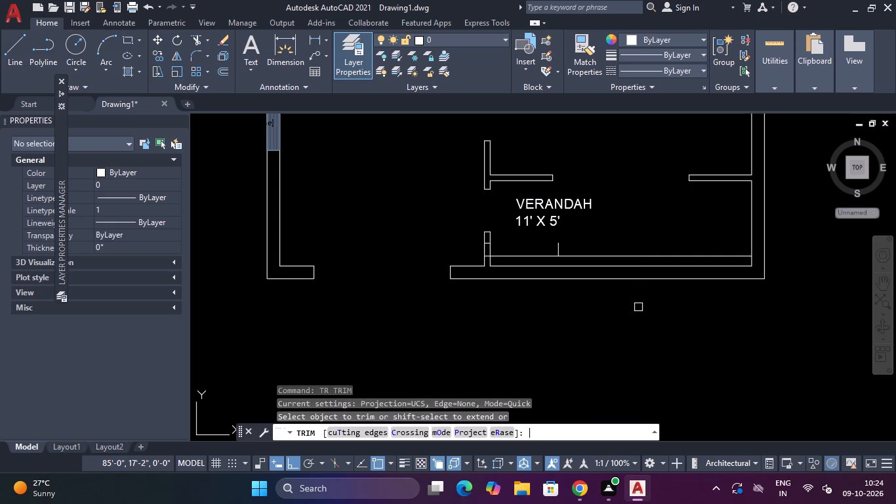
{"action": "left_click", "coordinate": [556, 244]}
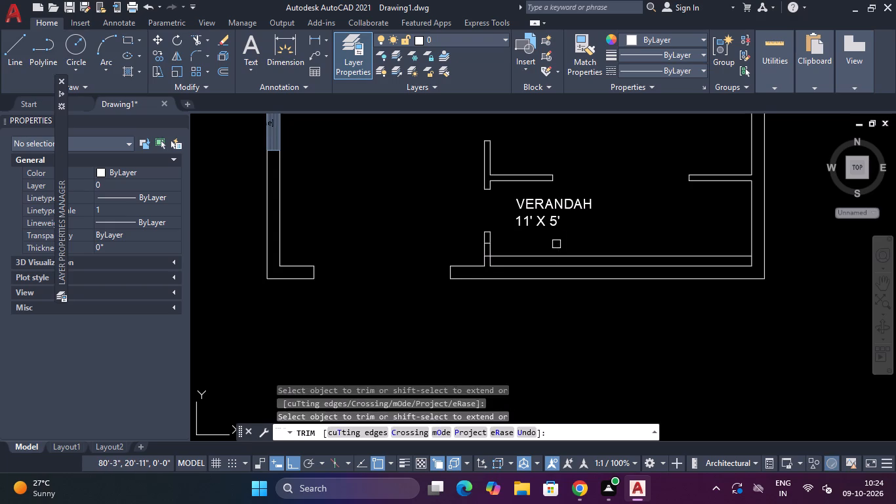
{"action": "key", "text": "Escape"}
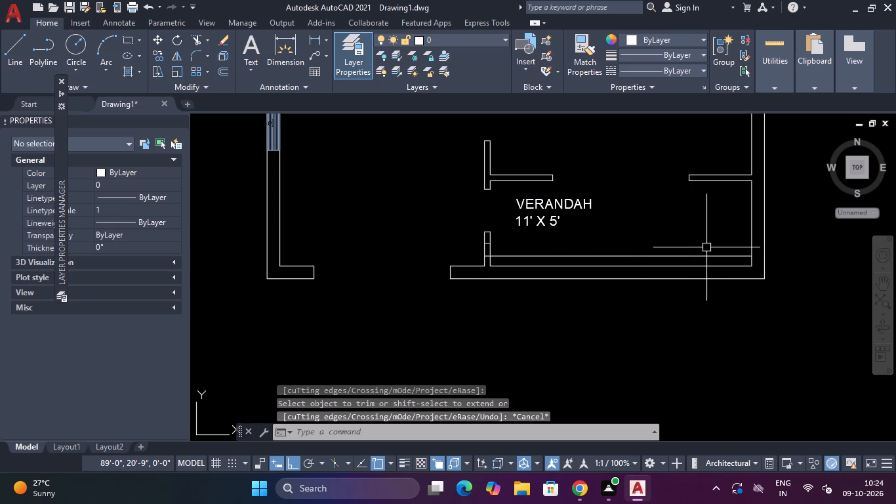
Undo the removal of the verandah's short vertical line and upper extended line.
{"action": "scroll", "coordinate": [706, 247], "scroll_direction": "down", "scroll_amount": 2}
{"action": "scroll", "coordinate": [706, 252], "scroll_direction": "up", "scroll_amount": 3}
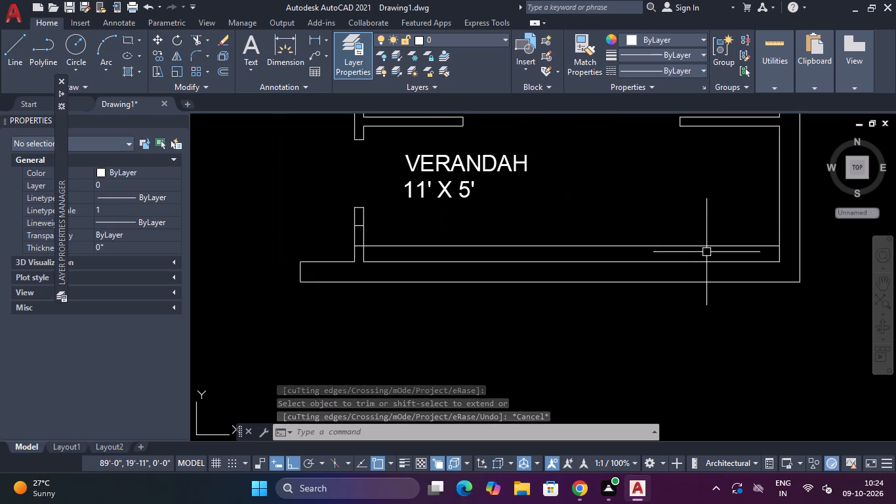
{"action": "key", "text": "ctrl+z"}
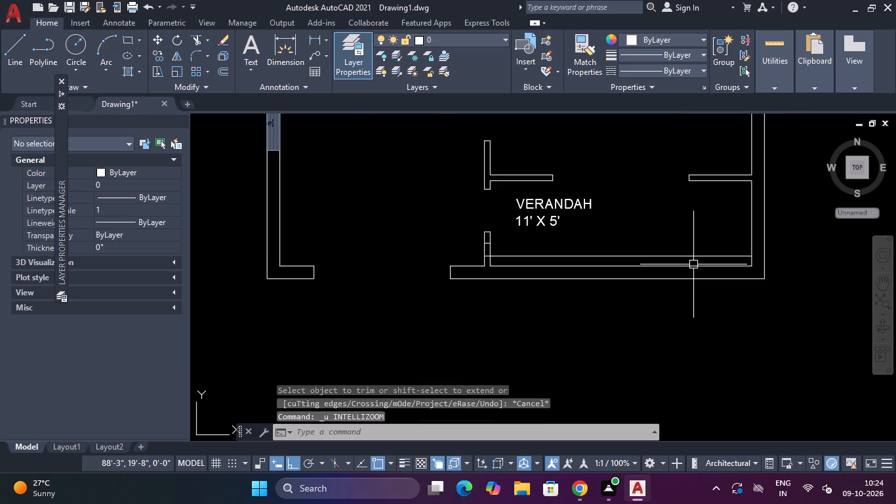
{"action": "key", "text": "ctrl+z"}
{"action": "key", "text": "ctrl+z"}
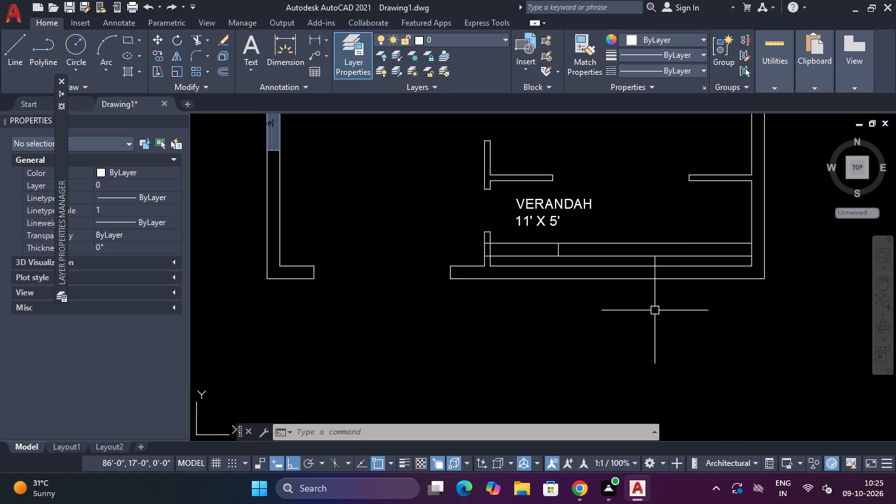
Offset the right exterior wall's inner face line at the verandah 5' inward, toward the wall stub.
{"action": "type", "text": "O"}
{"action": "key", "text": "space"}
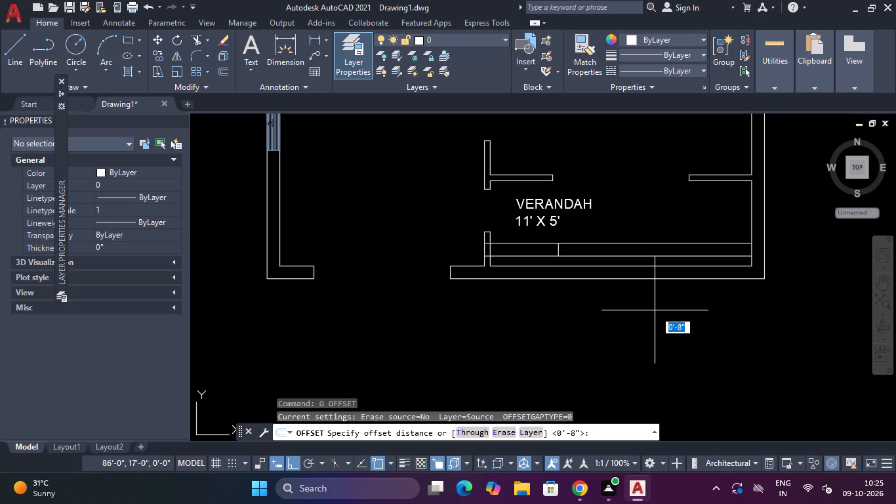
{"action": "type", "text": "5'"}
{"action": "key", "text": "Return"}
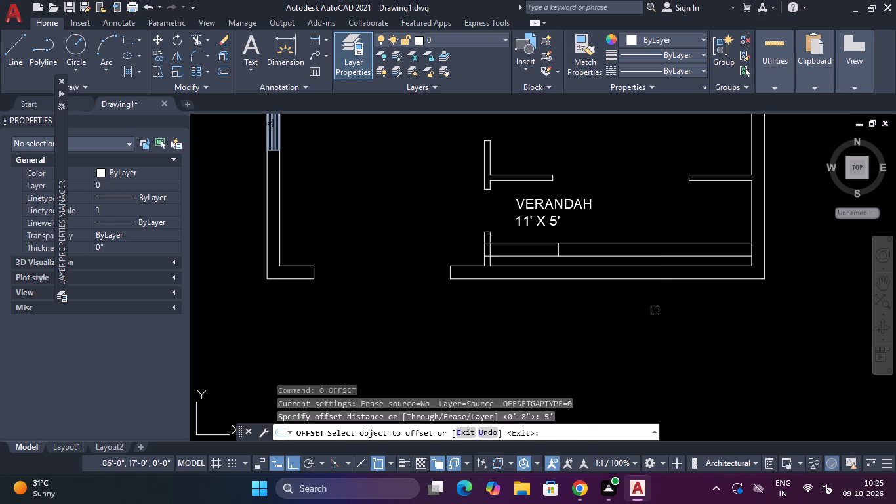
{"action": "scroll", "coordinate": [757, 269], "scroll_direction": "up", "scroll_amount": 1}
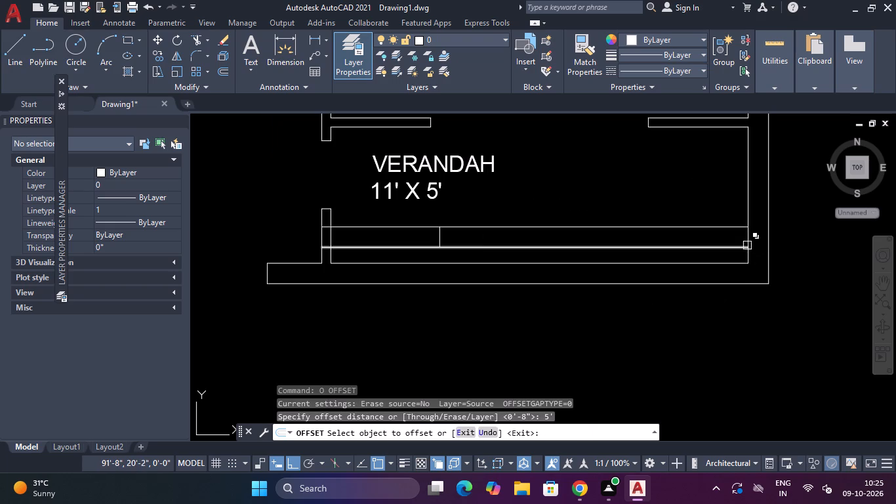
{"action": "left_click", "coordinate": [748, 238]}
{"action": "left_click", "coordinate": [651, 238]}
{"action": "key", "text": "Escape"}
{"action": "key", "text": "Escape"}
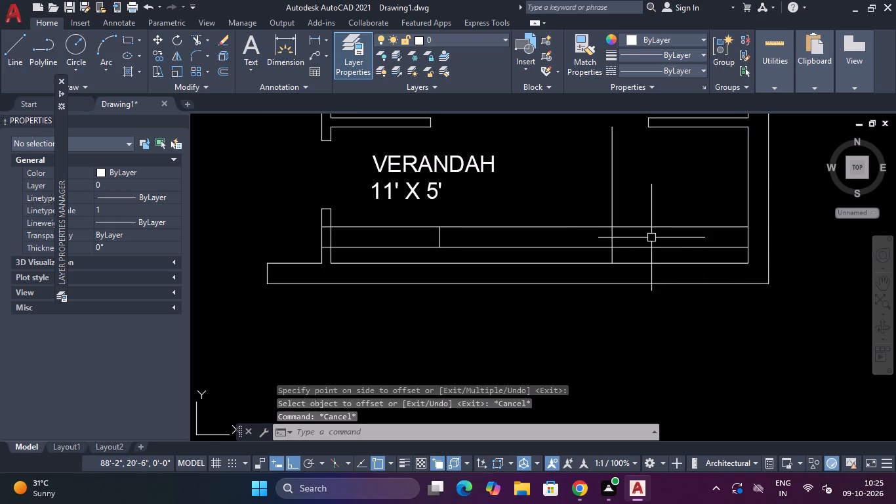
Trim the 5' offset line so that only its part between the two extended horizontal lines remains.
{"action": "type", "text": "TR"}
{"action": "key", "text": "space"}
{"action": "key", "text": "Escape"}
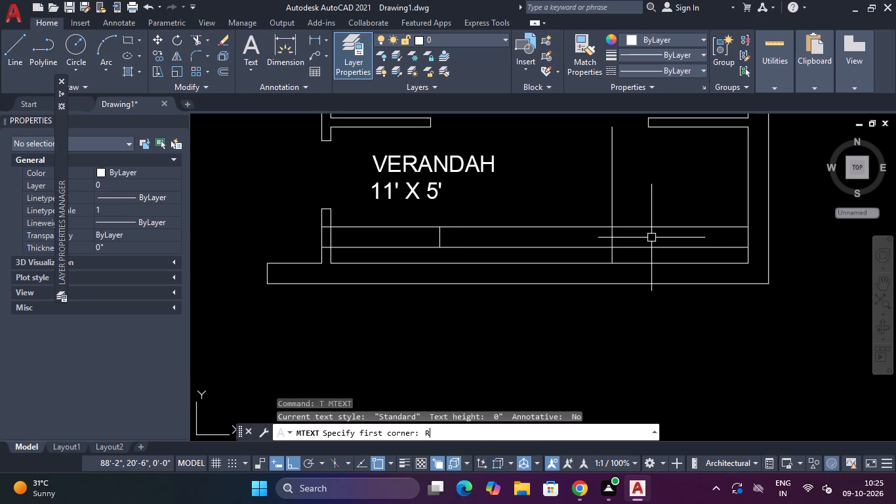
{"action": "type", "text": "TR"}
{"action": "key", "text": "space"}
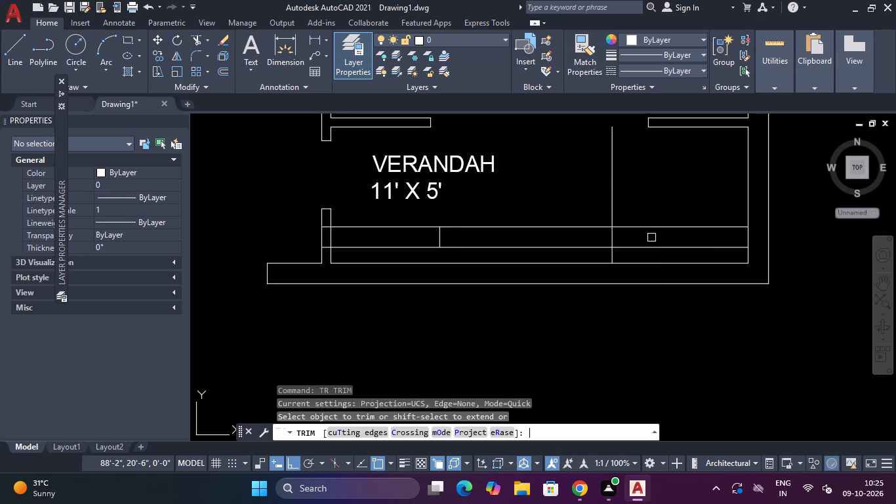
{"action": "left_click", "coordinate": [612, 180]}
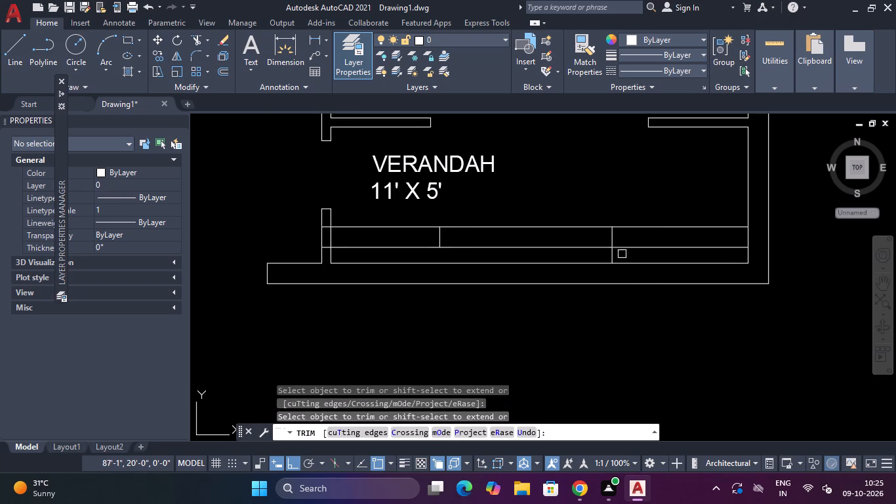
{"action": "scroll", "coordinate": [607, 256], "scroll_direction": "up", "scroll_amount": 3}
{"action": "left_click", "coordinate": [624, 251]}
{"action": "scroll", "coordinate": [624, 251], "scroll_direction": "down", "scroll_amount": 5}
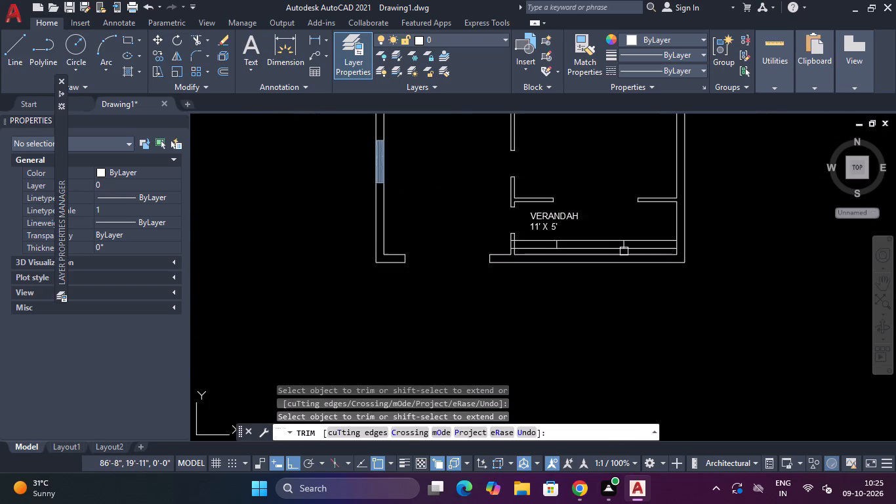
{"action": "scroll", "coordinate": [624, 251], "scroll_direction": "up", "scroll_amount": 2}
{"action": "key", "text": "Escape"}
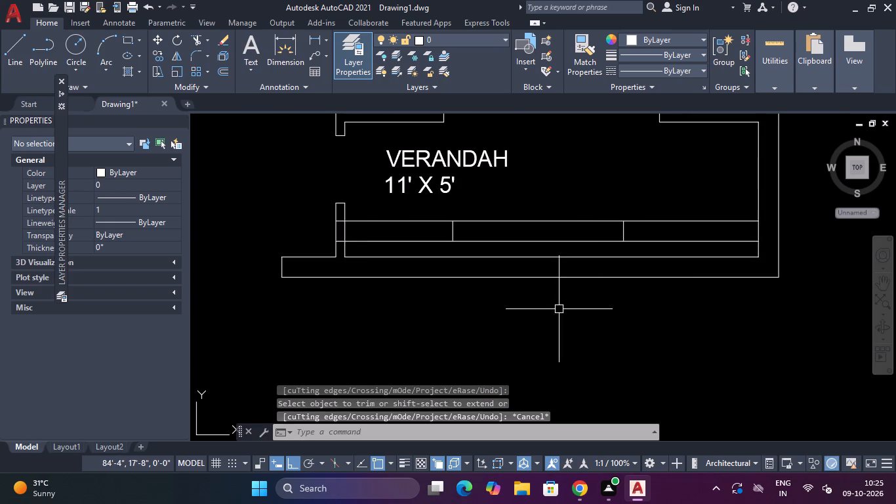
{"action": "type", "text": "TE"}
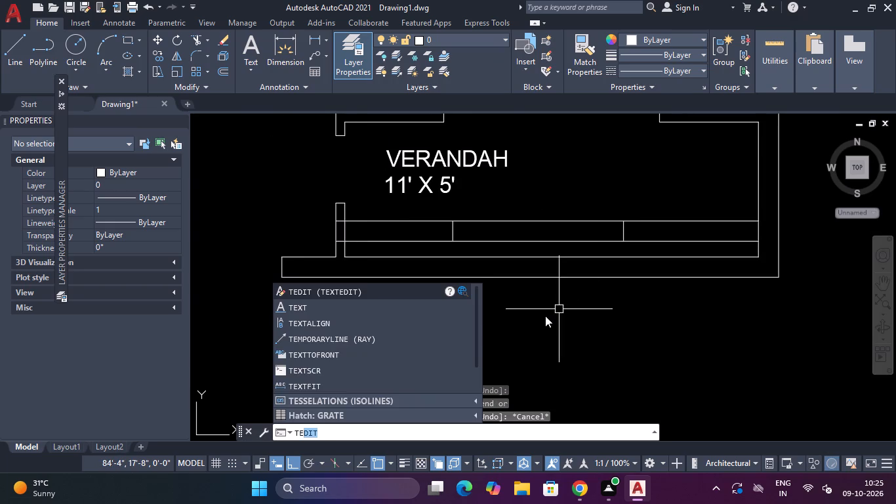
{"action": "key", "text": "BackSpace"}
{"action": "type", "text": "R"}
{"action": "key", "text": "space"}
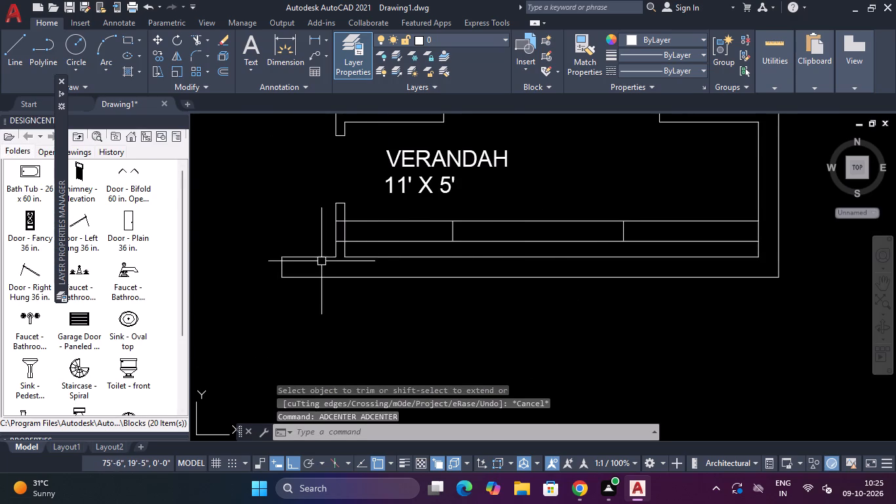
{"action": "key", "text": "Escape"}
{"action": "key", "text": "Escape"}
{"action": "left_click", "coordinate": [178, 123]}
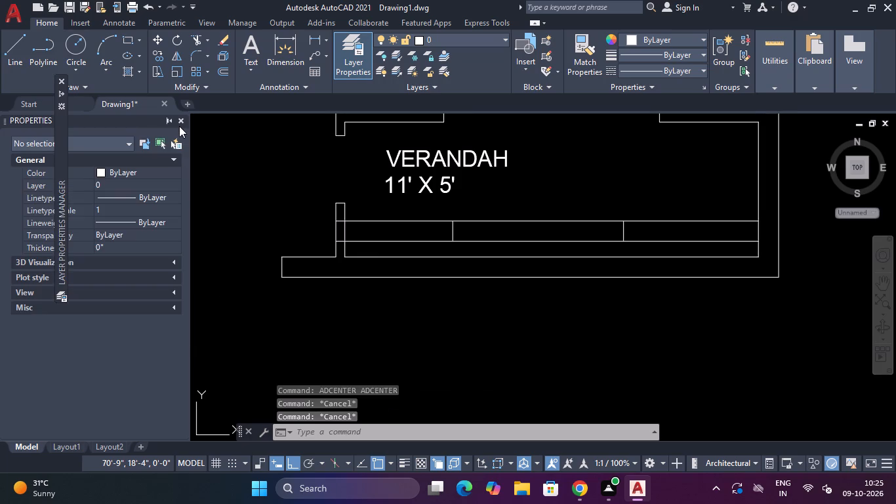
Extend both faces of the wall stub and the right exterior wall's inner face to the bottom wall's outer line.
{"action": "type", "text": "TR"}
{"action": "key", "text": "space"}
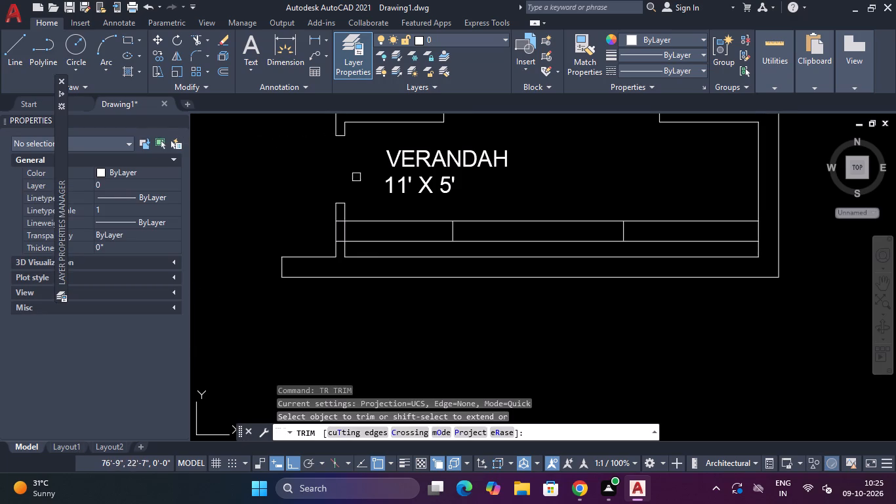
{"action": "left_click", "coordinate": [333, 248], "text": "shift"}
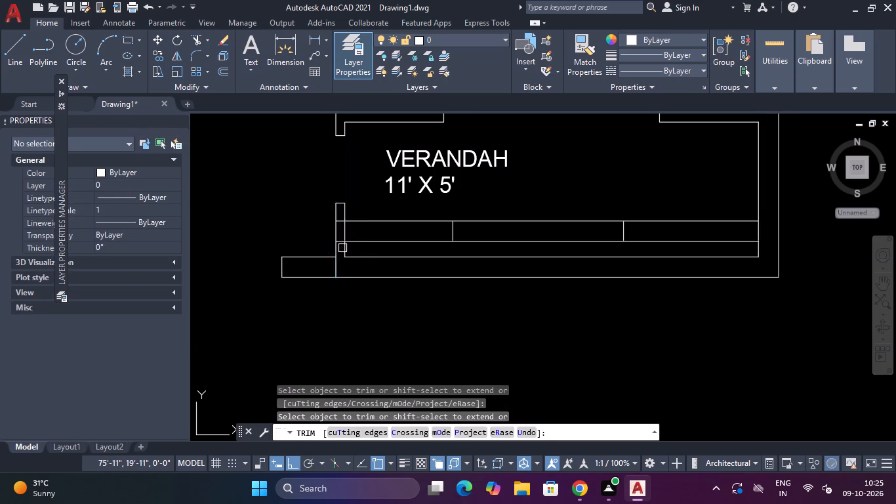
{"action": "left_click", "coordinate": [344, 247], "text": "shift"}
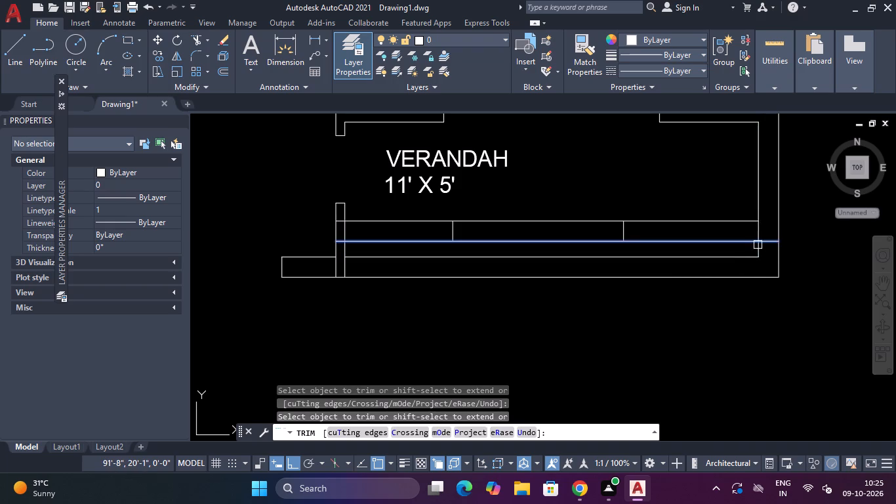
{"action": "left_click", "coordinate": [758, 248], "text": "shift"}
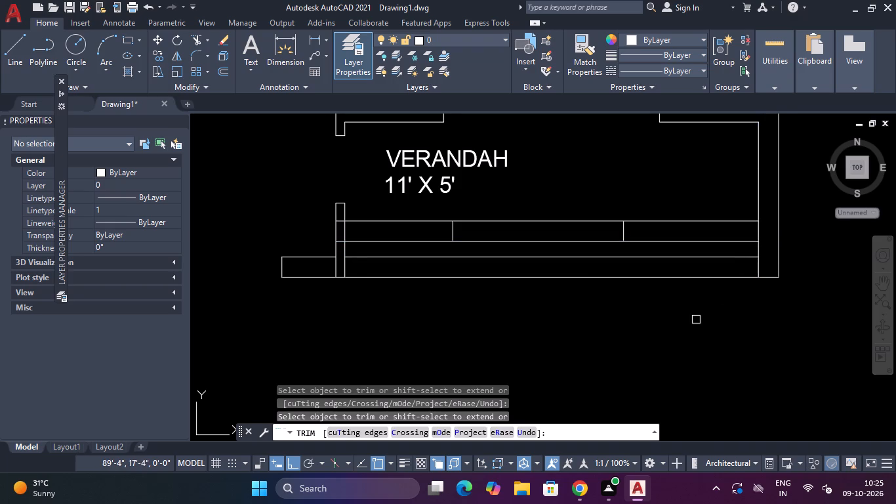
{"action": "key", "text": "Escape"}
{"action": "key", "text": "Escape"}
Trim away both lines of the bottom exterior wall between the wall stub and the right exterior wall.
{"action": "type", "text": "TR"}
{"action": "key", "text": "space"}
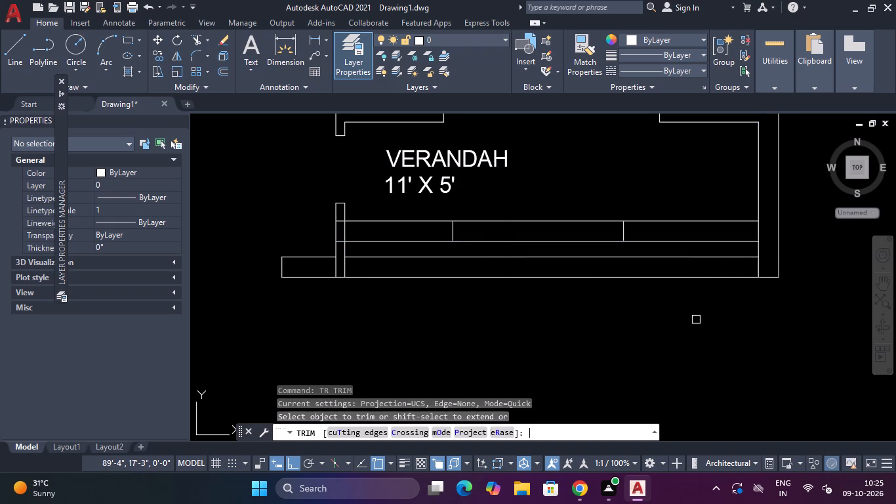
{"action": "scroll", "coordinate": [567, 255], "scroll_direction": "up", "scroll_amount": 1}
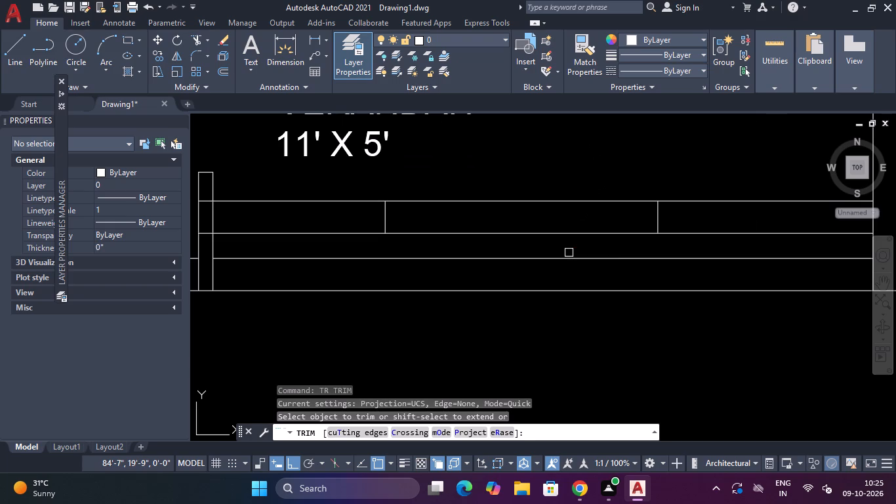
{"action": "left_click", "coordinate": [569, 253]}
{"action": "left_click", "coordinate": [551, 320]}
{"action": "scroll", "coordinate": [551, 320], "scroll_direction": "down", "scroll_amount": 3}
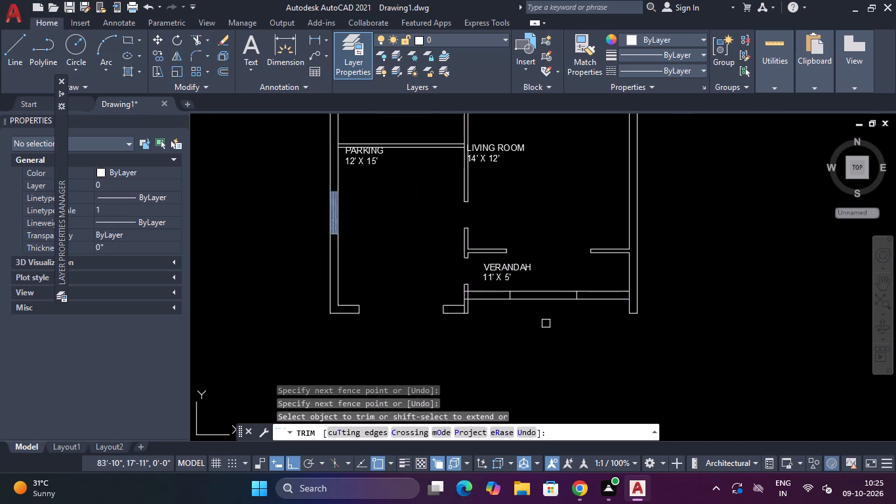
Trim the new wall's two horizontal lines between the short vertical lines to open a gap below the verandah label.
{"action": "scroll", "coordinate": [546, 324], "scroll_direction": "up", "scroll_amount": 1}
{"action": "left_click", "coordinate": [542, 320]}
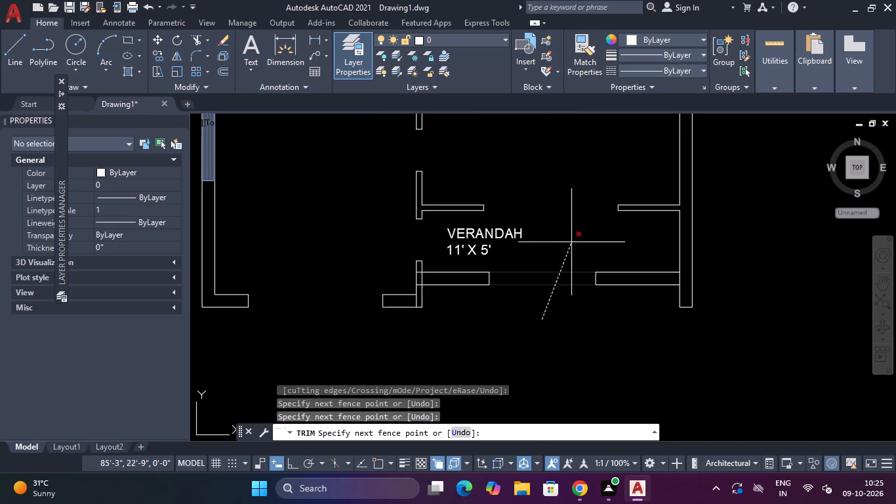
{"action": "left_click", "coordinate": [571, 242]}
Trim the overlapping lines where the verandah's front wall meets the wall stub, leaving a clean open junction.
{"action": "scroll", "coordinate": [415, 289], "scroll_direction": "up", "scroll_amount": 3}
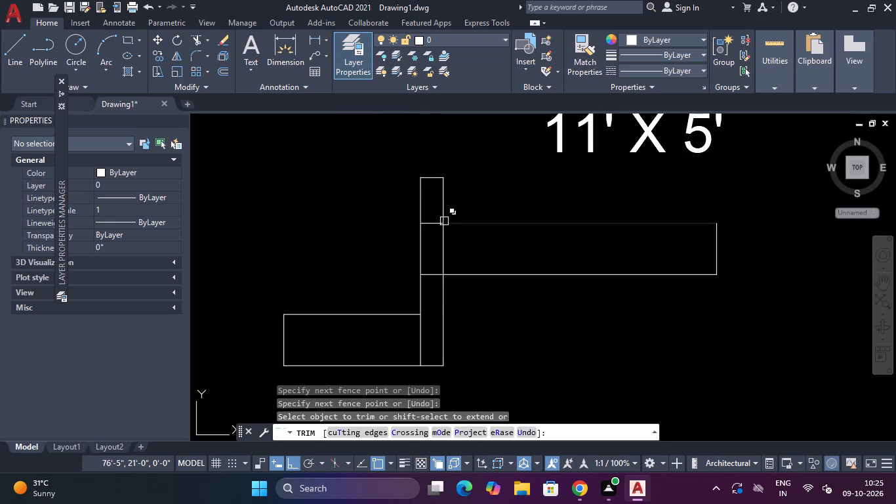
{"action": "scroll", "coordinate": [443, 221], "scroll_direction": "up", "scroll_amount": 3}
{"action": "left_click", "coordinate": [401, 203]}
{"action": "left_click", "coordinate": [404, 263]}
{"action": "left_click", "coordinate": [408, 264]}
{"action": "left_click", "coordinate": [459, 276]}
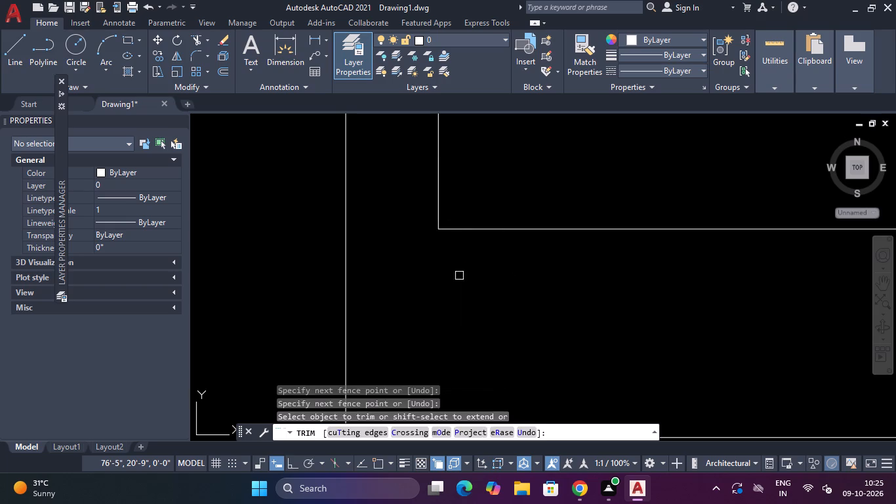
{"action": "scroll", "coordinate": [466, 276], "scroll_direction": "down", "scroll_amount": 3}
{"action": "scroll", "coordinate": [450, 310], "scroll_direction": "up", "scroll_amount": 2}
{"action": "left_click", "coordinate": [449, 325]}
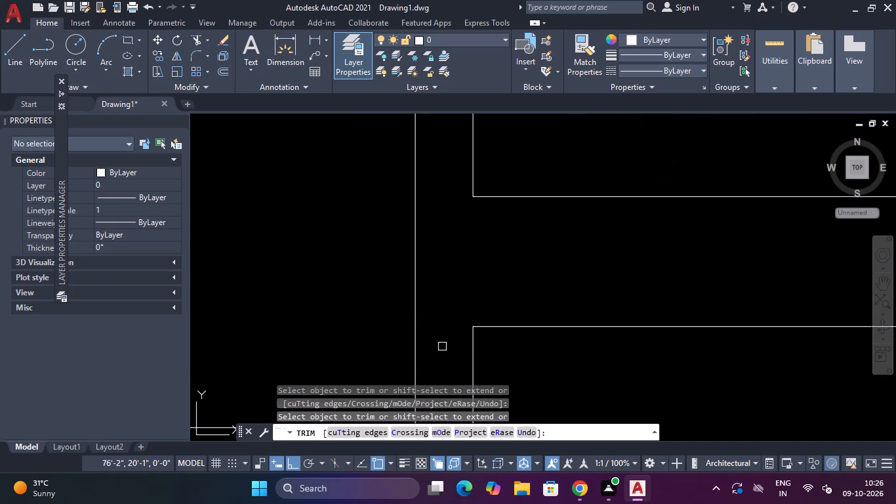
{"action": "scroll", "coordinate": [442, 347], "scroll_direction": "down", "scroll_amount": 4}
{"action": "scroll", "coordinate": [493, 328], "scroll_direction": "down", "scroll_amount": 3}
{"action": "middle_click_drag", "start_coordinate": [499, 329], "coordinate": [478, 308]}
{"action": "key", "text": "Escape"}
{"action": "key", "text": "Escape"}
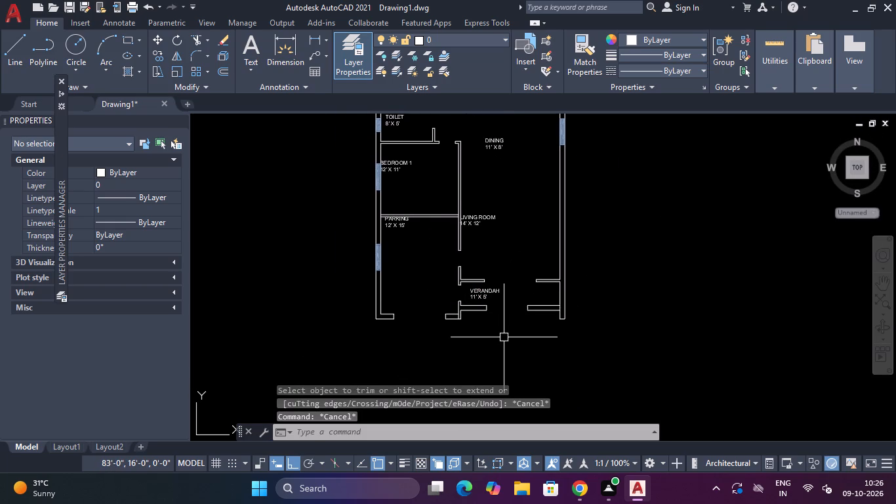
Draw a rectangle across the verandah's front opening, spanning the full wall thickness between the two wall ends.
{"action": "scroll", "coordinate": [504, 304], "scroll_direction": "up", "scroll_amount": 2}
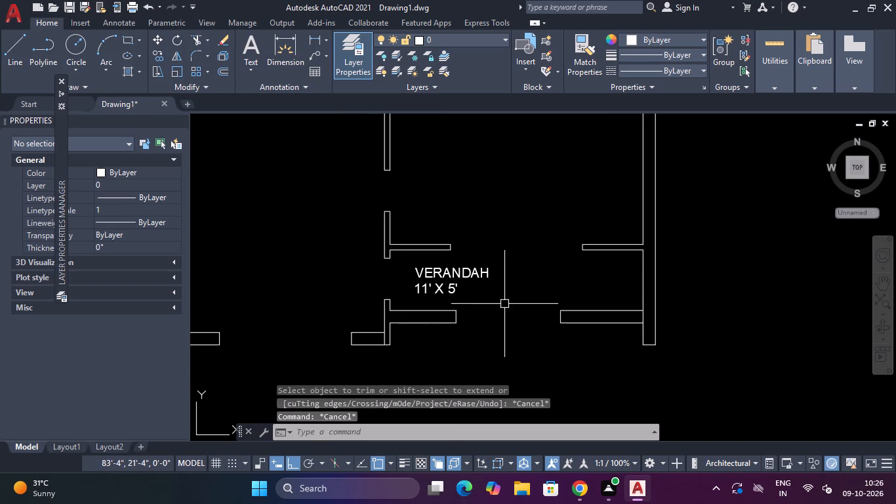
{"action": "scroll", "coordinate": [504, 304], "scroll_direction": "down", "scroll_amount": 2}
{"action": "scroll", "coordinate": [504, 304], "scroll_direction": "up", "scroll_amount": 1}
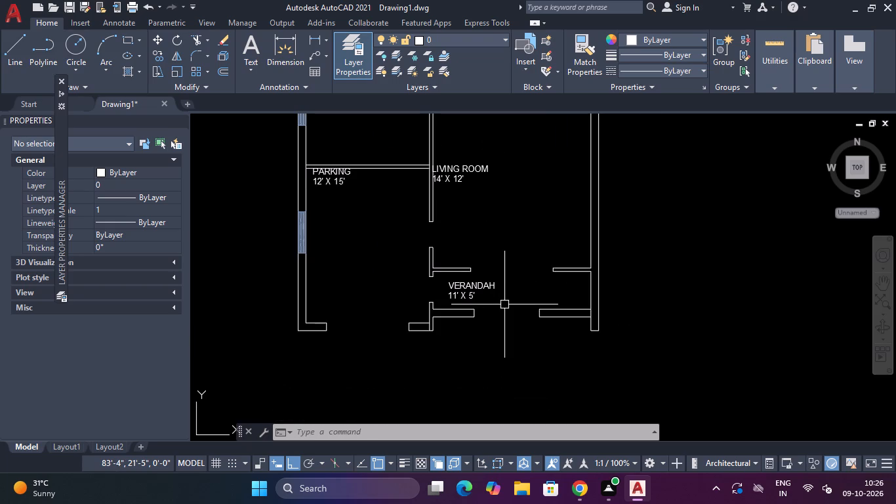
{"action": "type", "text": "REC"}
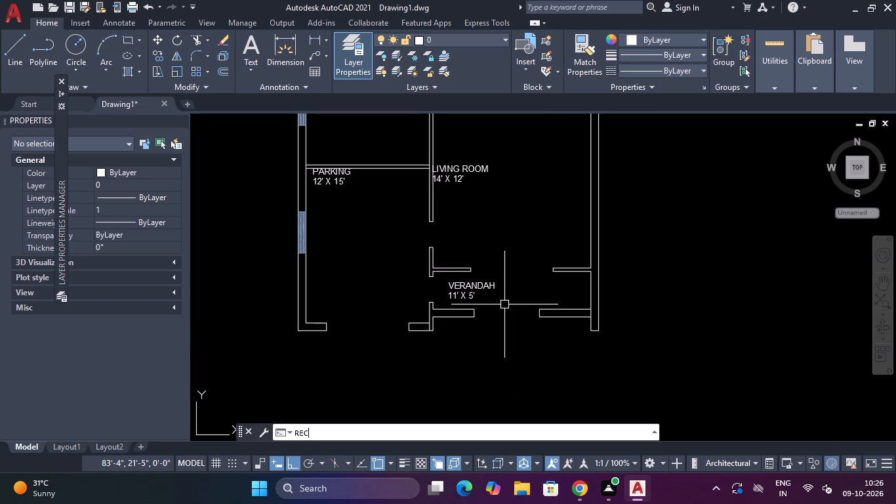
{"action": "key", "text": "Return"}
{"action": "scroll", "coordinate": [504, 304], "scroll_direction": "up", "scroll_amount": 2}
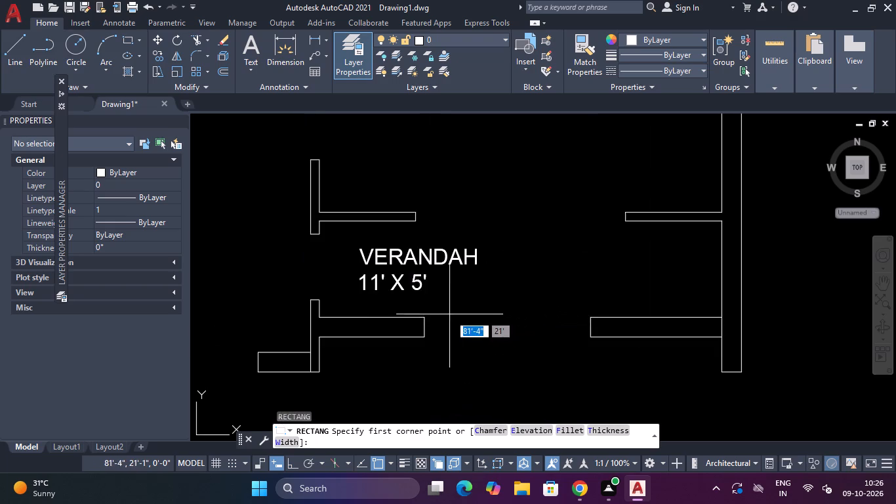
{"action": "left_click", "coordinate": [427, 319]}
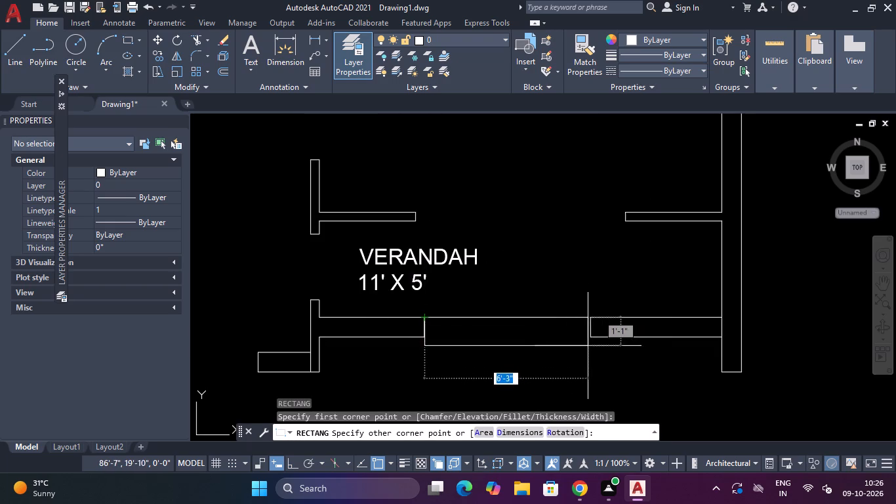
{"action": "left_click", "coordinate": [587, 338]}
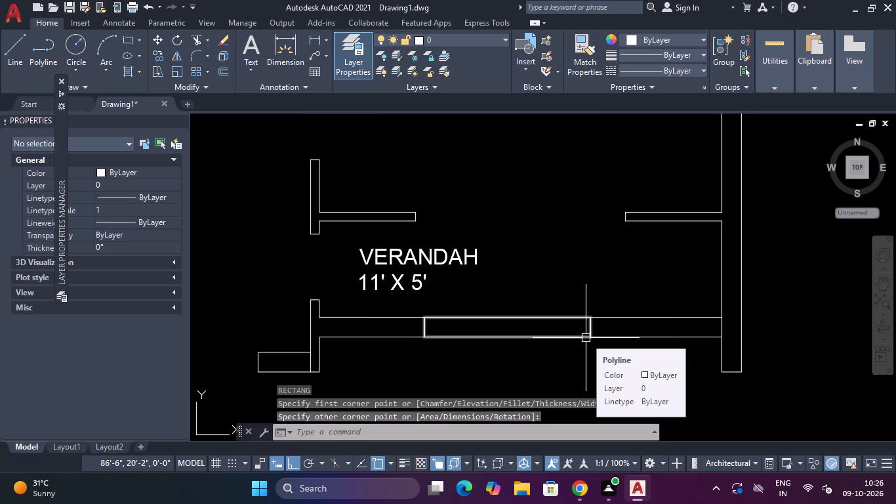
Copy the opening's rectangle twice outward, stacking the copies edge to edge below it as entrance steps.
{"action": "type", "text": "CO"}
{"action": "key", "text": "Return"}
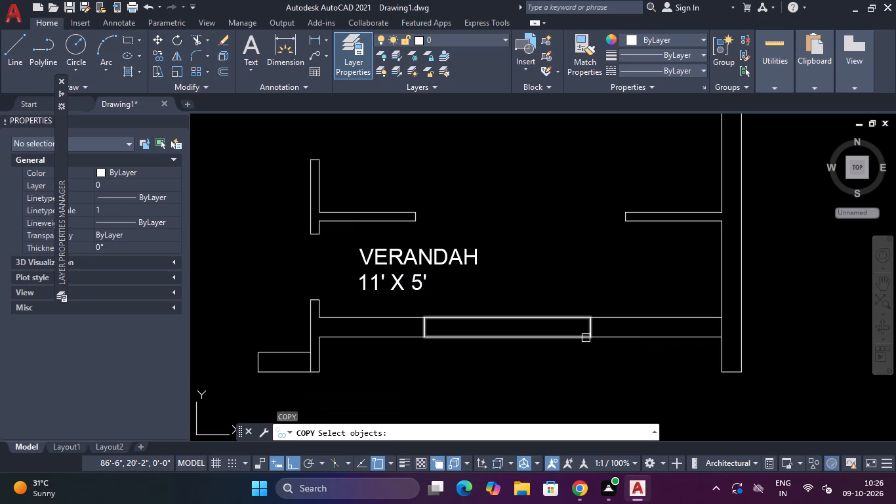
{"action": "left_click", "coordinate": [546, 317]}
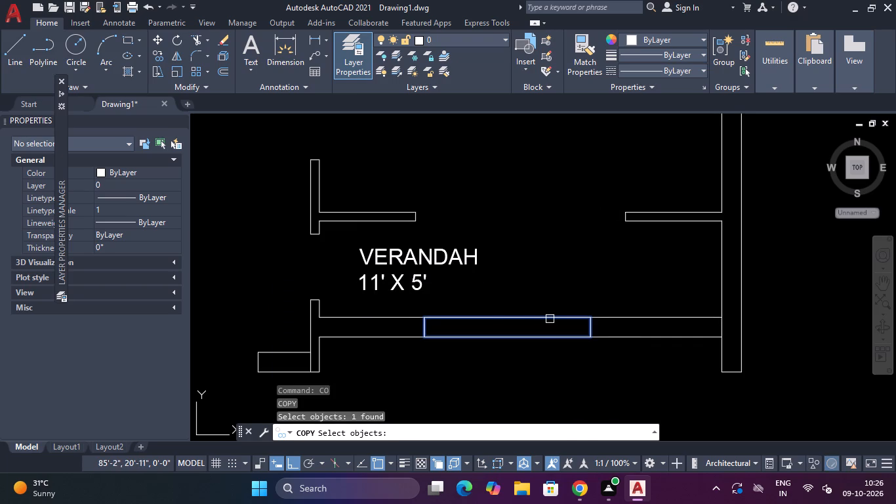
{"action": "key", "text": "space"}
{"action": "scroll", "coordinate": [547, 319], "scroll_direction": "down", "scroll_amount": 2}
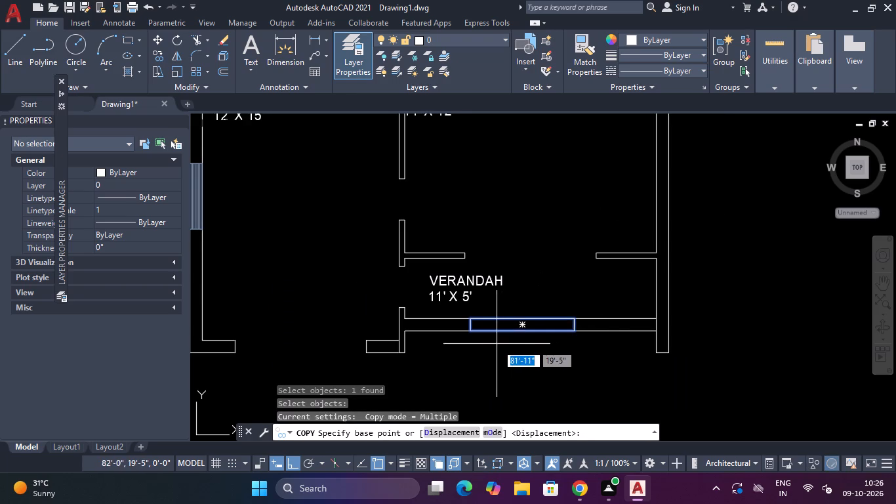
{"action": "scroll", "coordinate": [473, 323], "scroll_direction": "up", "scroll_amount": 2}
{"action": "left_click", "coordinate": [463, 311]}
{"action": "scroll", "coordinate": [466, 311], "scroll_direction": "down", "scroll_amount": 3}
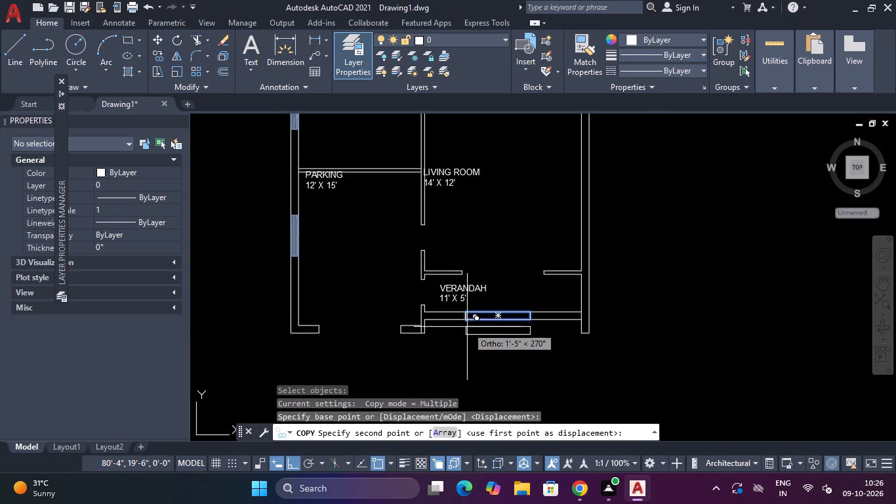
{"action": "scroll", "coordinate": [467, 327], "scroll_direction": "up", "scroll_amount": 2}
{"action": "left_click", "coordinate": [462, 309]}
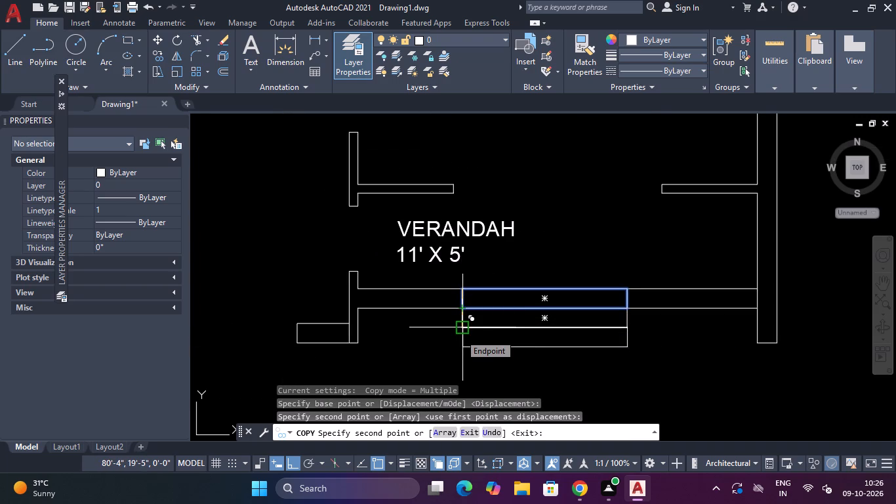
{"action": "left_click", "coordinate": [460, 334]}
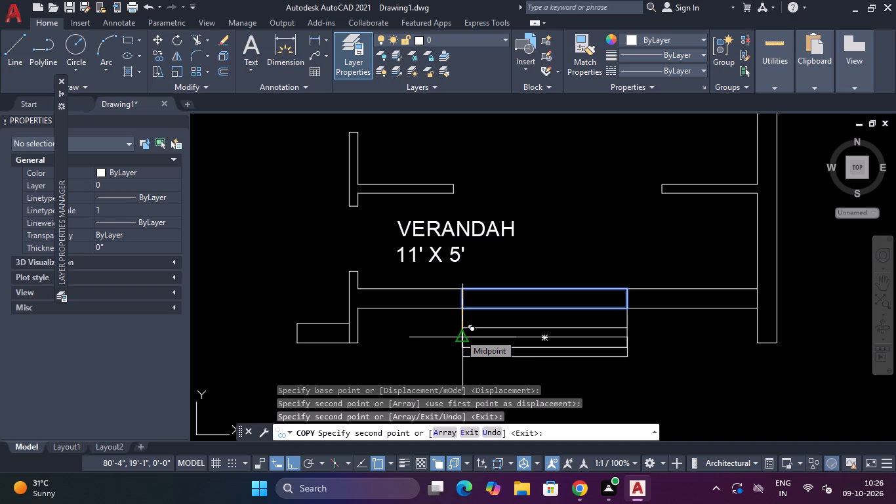
{"action": "key", "text": "Escape"}
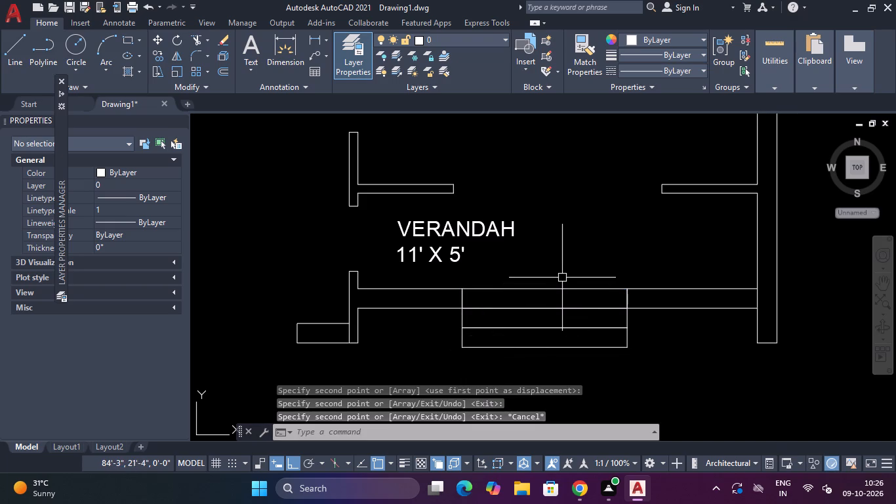
Trim away the inner edge of the rectangle in the verandah opening, on the side facing the label.
{"action": "scroll", "coordinate": [555, 285], "scroll_direction": "up", "scroll_amount": 3}
{"action": "scroll", "coordinate": [555, 285], "scroll_direction": "down", "scroll_amount": 2}
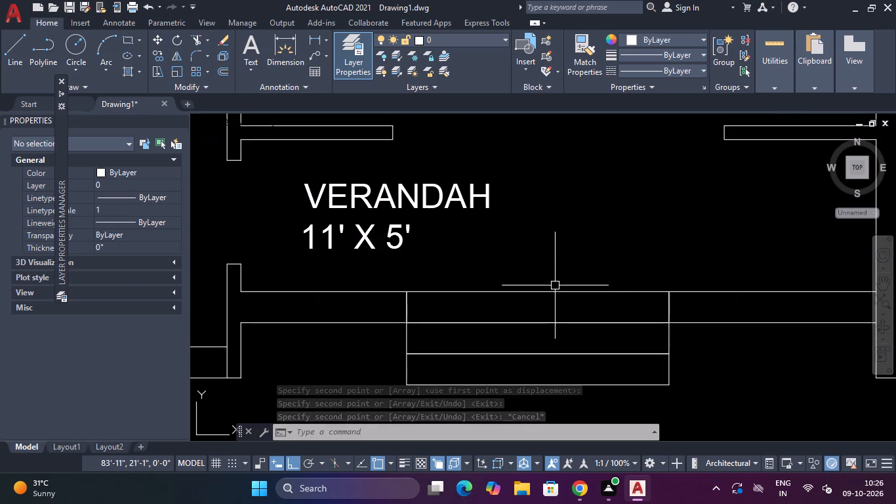
{"action": "left_click", "coordinate": [554, 287]}
{"action": "key", "text": "Escape"}
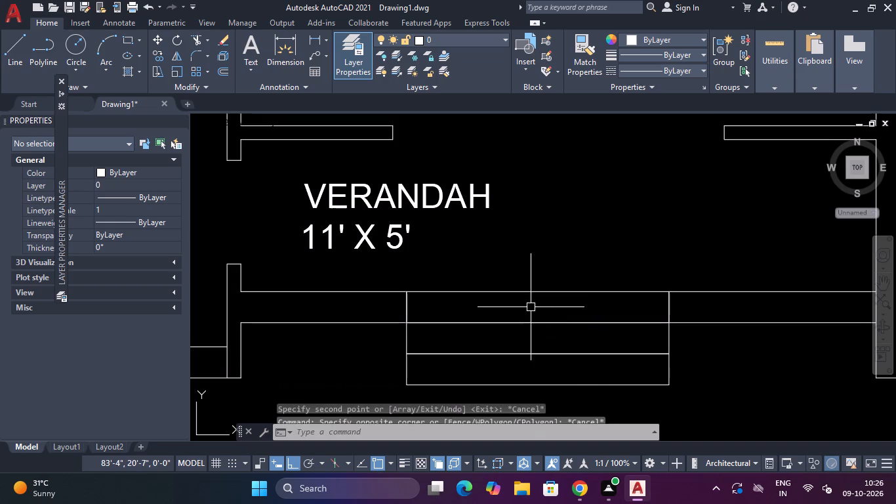
{"action": "type", "text": "TR"}
{"action": "key", "text": "space"}
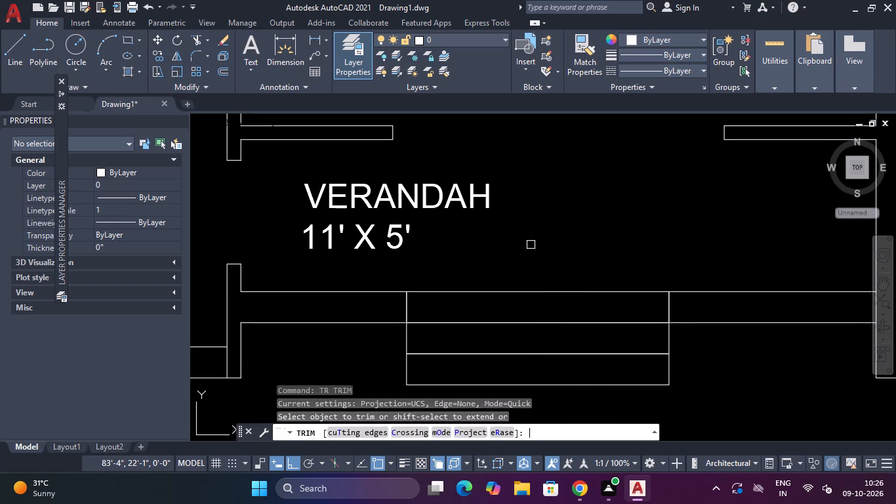
{"action": "left_click", "coordinate": [537, 245]}
{"action": "left_click", "coordinate": [514, 299]}
{"action": "key", "text": "Escape"}
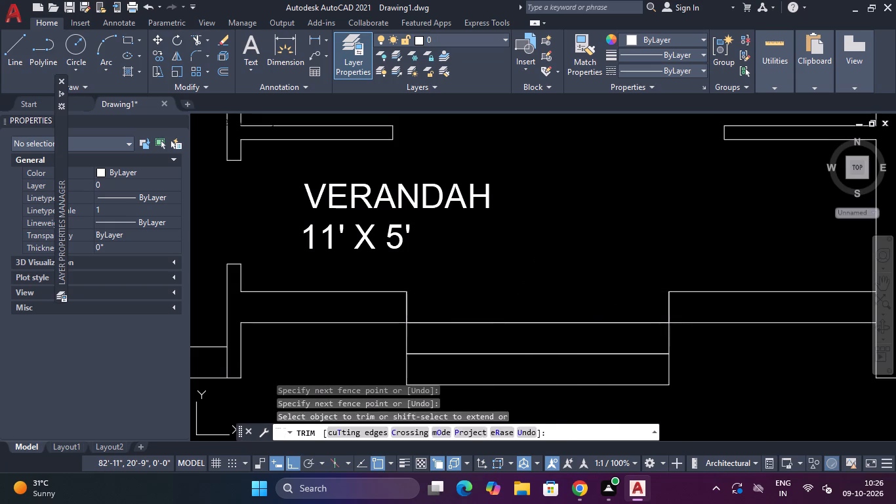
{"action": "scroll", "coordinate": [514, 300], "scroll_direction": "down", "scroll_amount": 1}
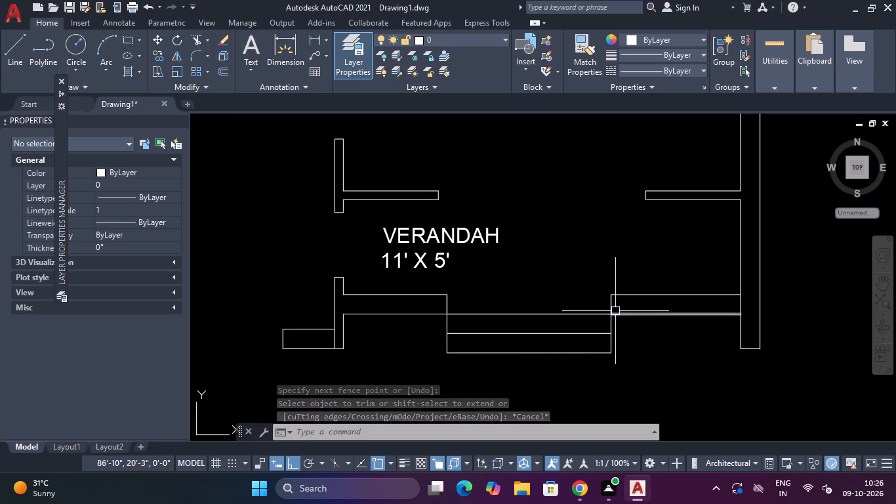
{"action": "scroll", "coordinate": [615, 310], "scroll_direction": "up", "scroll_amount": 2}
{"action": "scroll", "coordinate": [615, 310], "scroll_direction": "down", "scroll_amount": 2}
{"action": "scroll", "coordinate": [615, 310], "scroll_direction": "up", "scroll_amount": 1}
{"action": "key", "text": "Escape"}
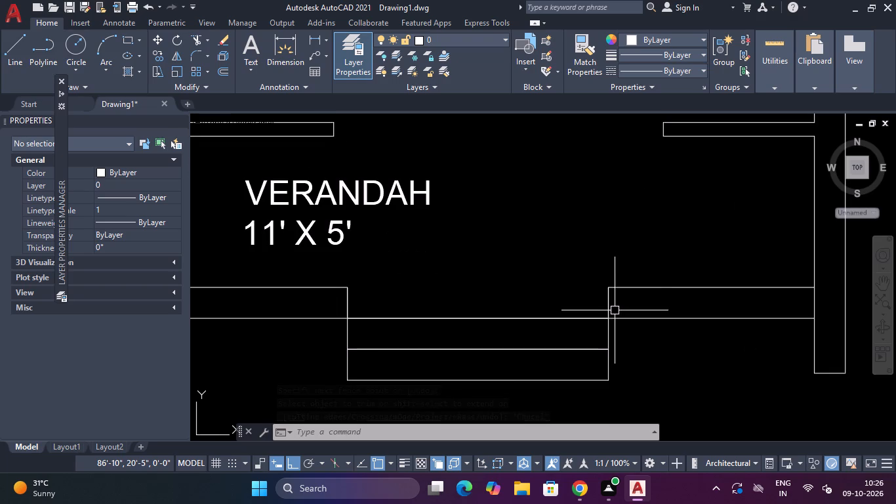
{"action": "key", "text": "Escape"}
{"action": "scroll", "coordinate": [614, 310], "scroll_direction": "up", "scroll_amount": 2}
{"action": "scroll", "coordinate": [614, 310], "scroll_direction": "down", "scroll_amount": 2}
Move the VERANDAH 11' X 5' label about 4' horizontally to the right, above the entrance steps.
{"action": "scroll", "coordinate": [614, 311], "scroll_direction": "down", "scroll_amount": 3}
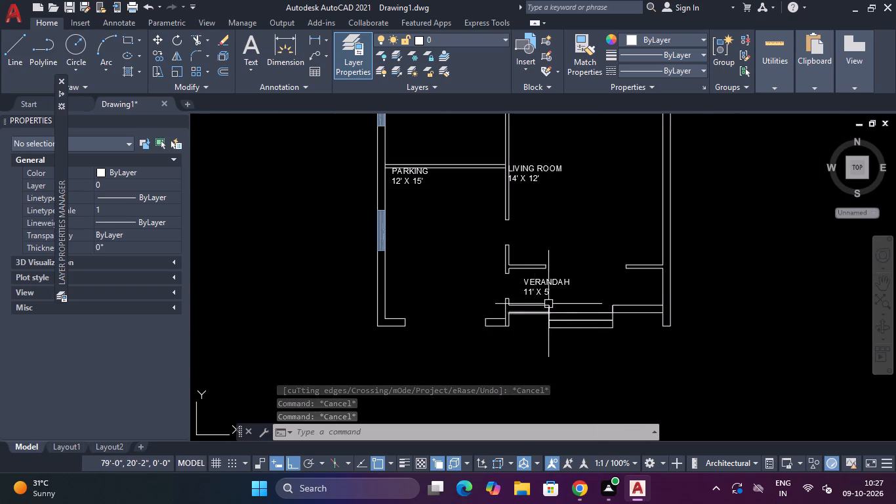
{"action": "scroll", "coordinate": [544, 285], "scroll_direction": "up", "scroll_amount": 2}
{"action": "left_click", "coordinate": [544, 285]}
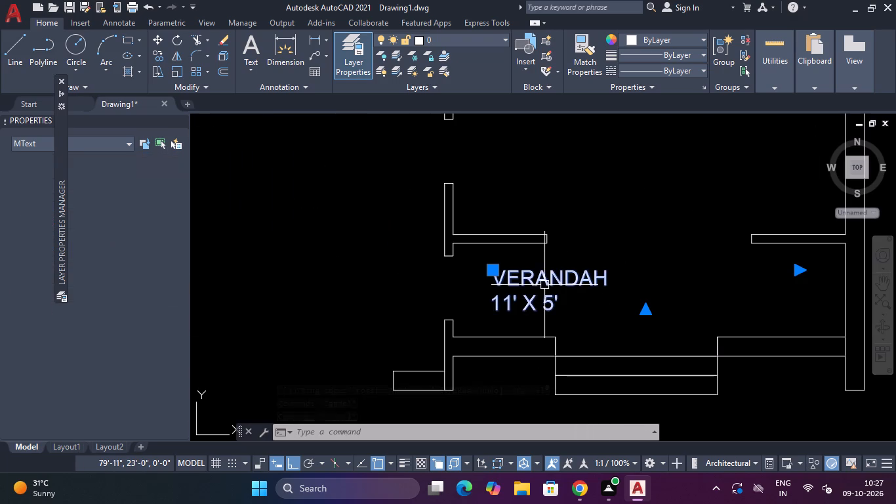
{"action": "type", "text": "M"}
{"action": "key", "text": "space"}
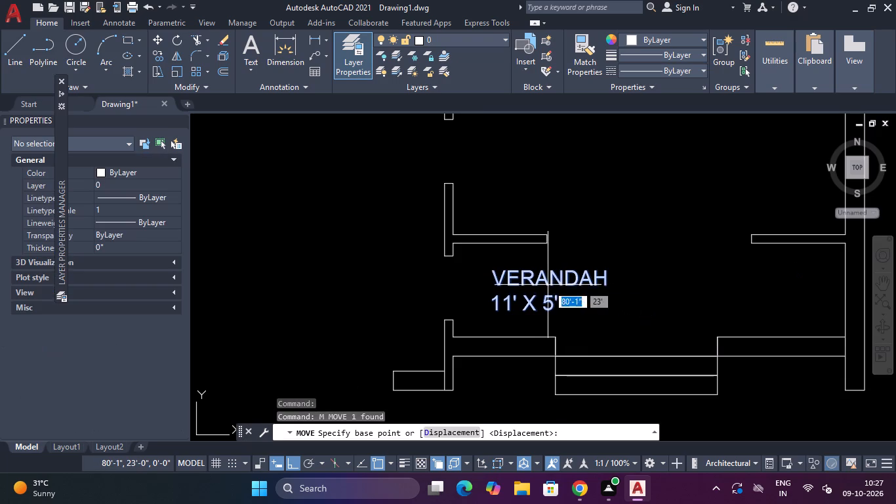
{"action": "left_click", "coordinate": [537, 285]}
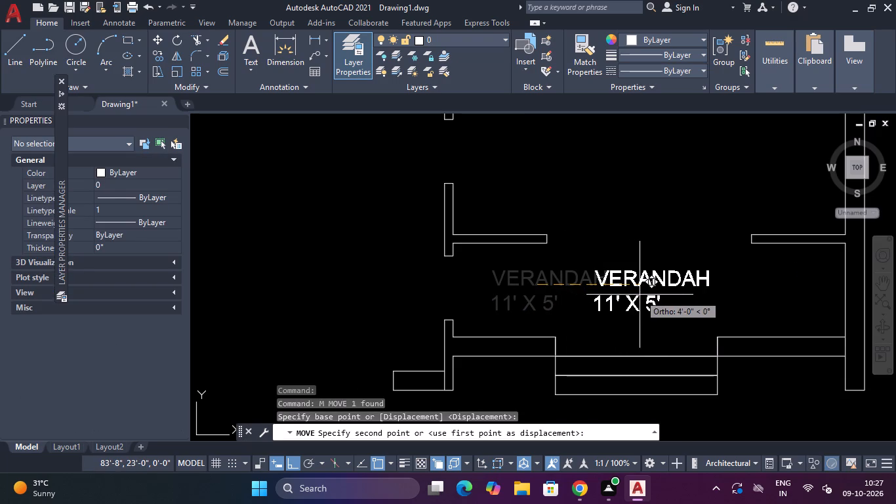
{"action": "left_click", "coordinate": [640, 294]}
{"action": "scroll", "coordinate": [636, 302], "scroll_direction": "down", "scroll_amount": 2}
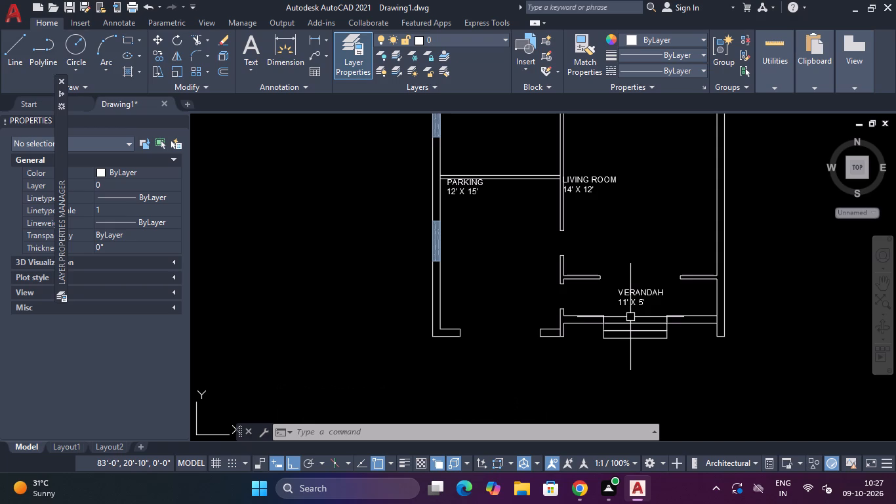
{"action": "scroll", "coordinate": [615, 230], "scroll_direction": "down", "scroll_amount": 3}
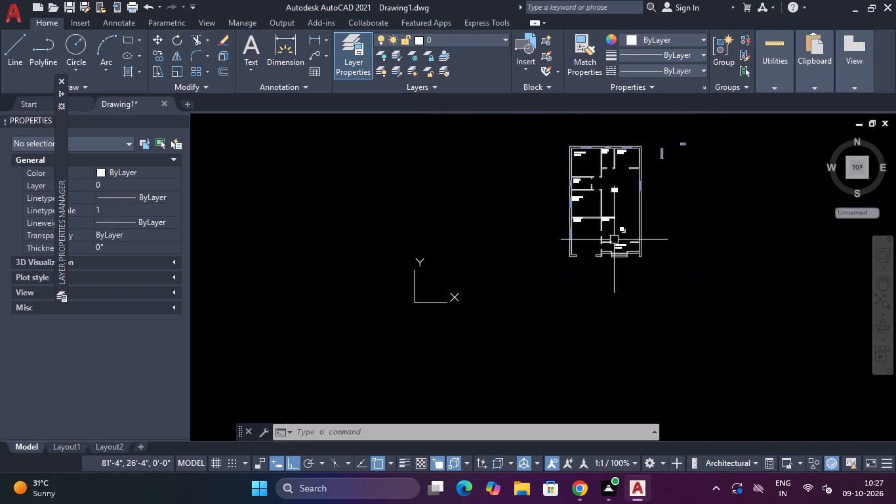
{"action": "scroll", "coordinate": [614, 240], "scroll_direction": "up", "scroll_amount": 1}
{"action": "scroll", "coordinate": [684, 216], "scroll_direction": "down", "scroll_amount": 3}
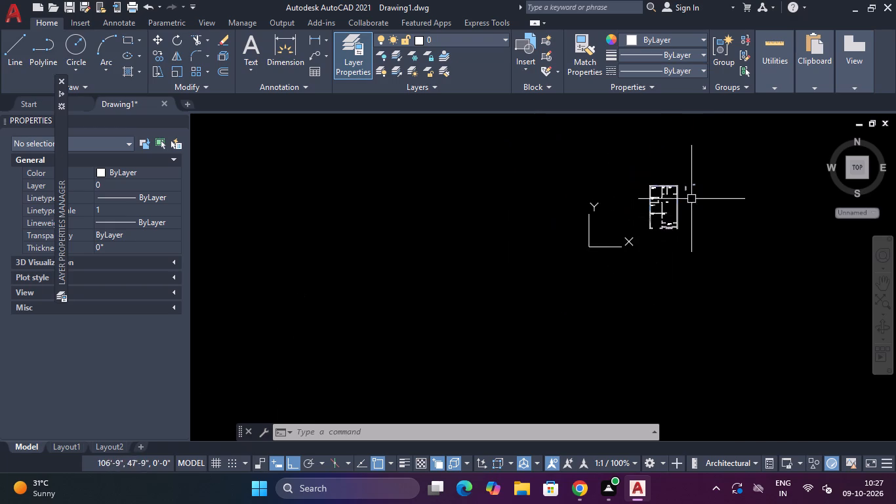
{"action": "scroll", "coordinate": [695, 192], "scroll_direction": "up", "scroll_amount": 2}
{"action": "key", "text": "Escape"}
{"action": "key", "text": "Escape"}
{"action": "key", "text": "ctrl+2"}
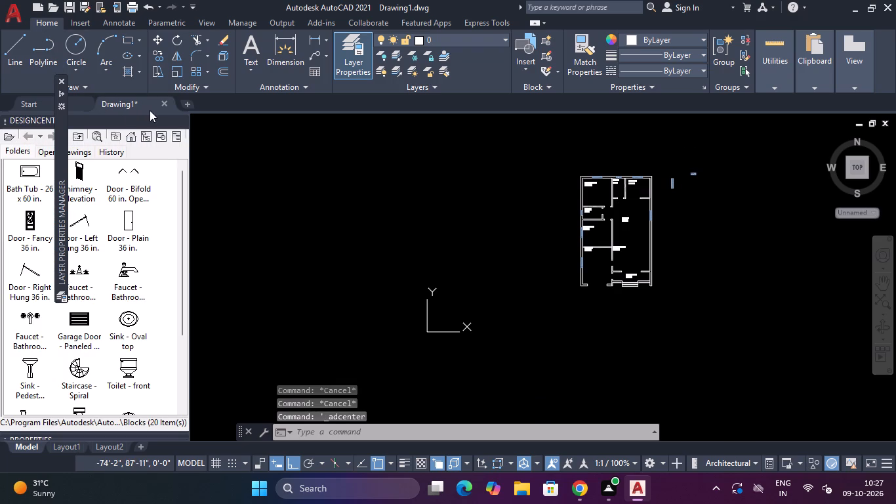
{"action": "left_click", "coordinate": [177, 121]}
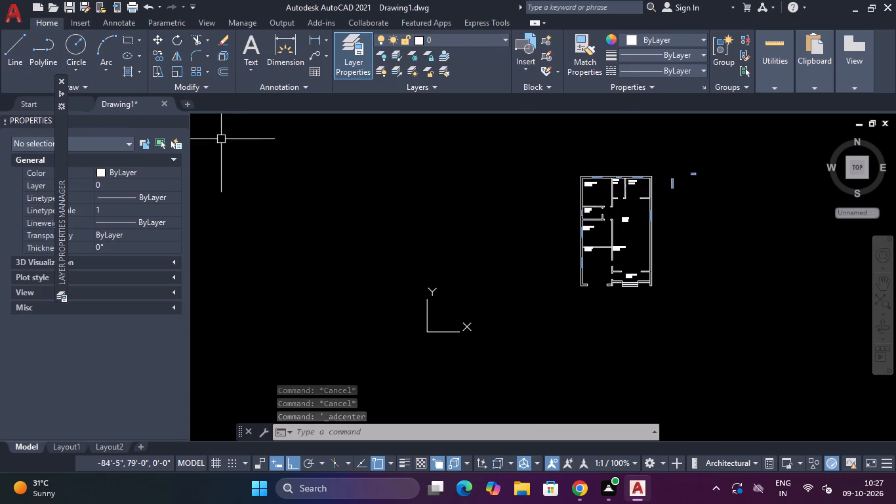
Insert the Door - Imperial block from the architectural tool palette into the empty space left of the floor plan.
{"action": "key", "text": "ctrl+3"}
{"action": "left_click_drag", "start_coordinate": [545, 111], "coordinate": [460, 130]}
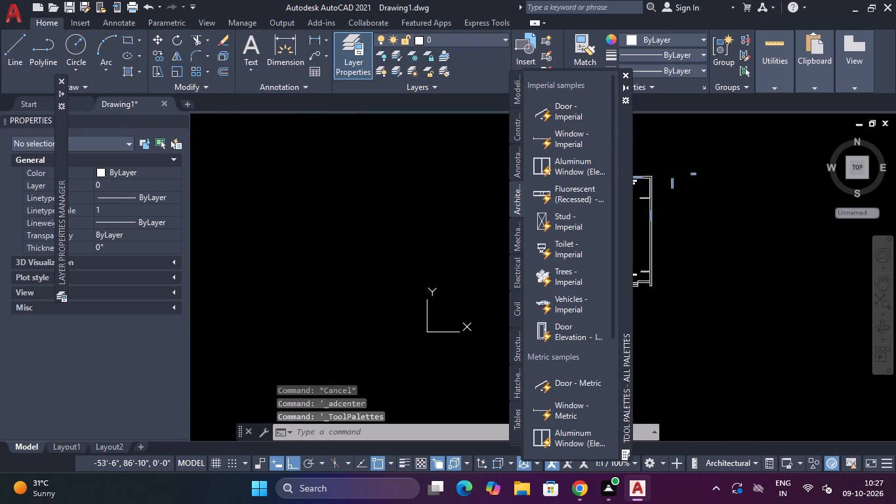
{"action": "left_click_drag", "start_coordinate": [460, 130], "coordinate": [382, 163]}
{"action": "key", "text": "Escape"}
{"action": "scroll", "coordinate": [392, 160], "scroll_direction": "up", "scroll_amount": 4}
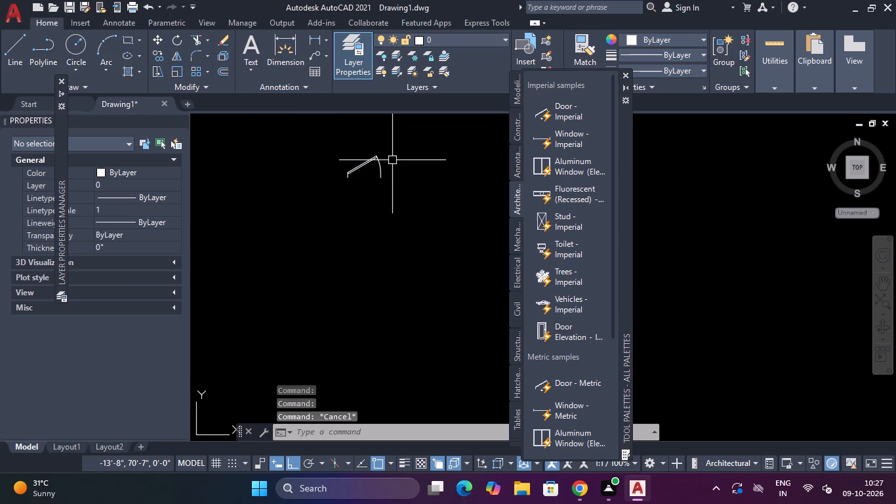
{"action": "scroll", "coordinate": [392, 160], "scroll_direction": "up", "scroll_amount": 1}
{"action": "scroll", "coordinate": [392, 160], "scroll_direction": "down", "scroll_amount": 3}
{"action": "scroll", "coordinate": [392, 160], "scroll_direction": "up", "scroll_amount": 2}
{"action": "key", "text": "Escape"}
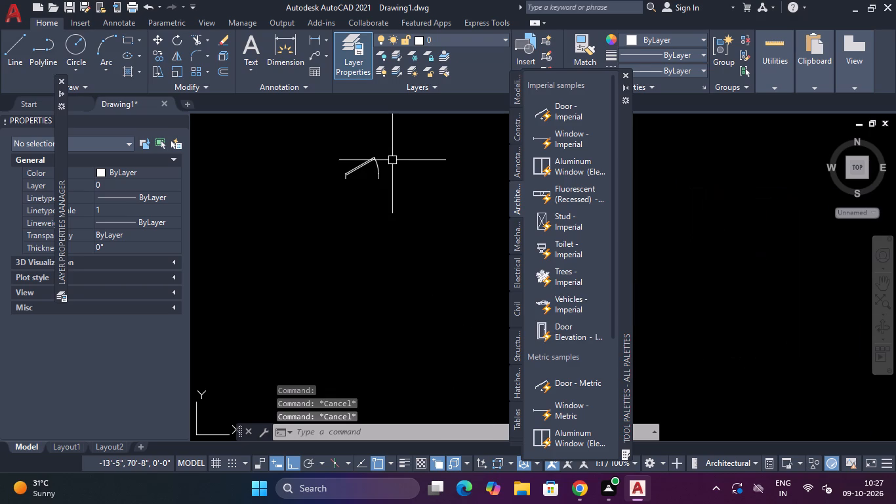
Draw a 2'6" horizontal reference line just below the inserted door block and close the tool palettes.
{"action": "type", "text": "L"}
{"action": "key", "text": "space"}
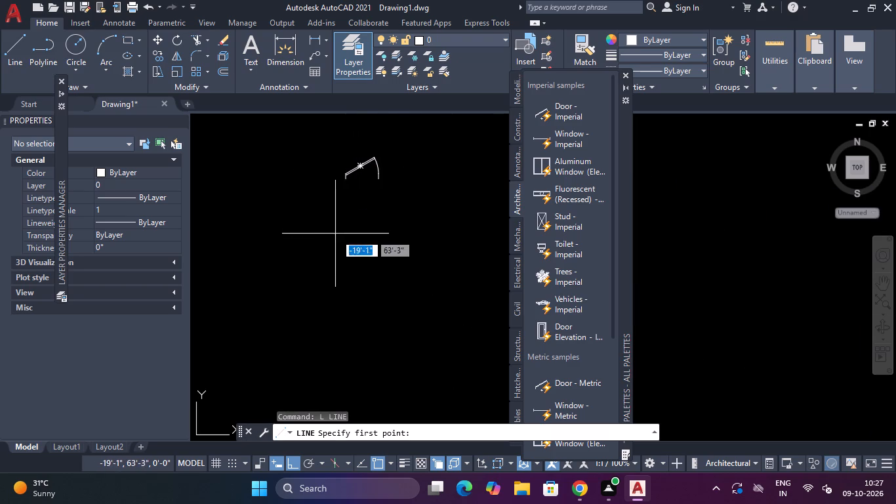
{"action": "left_click", "coordinate": [344, 196]}
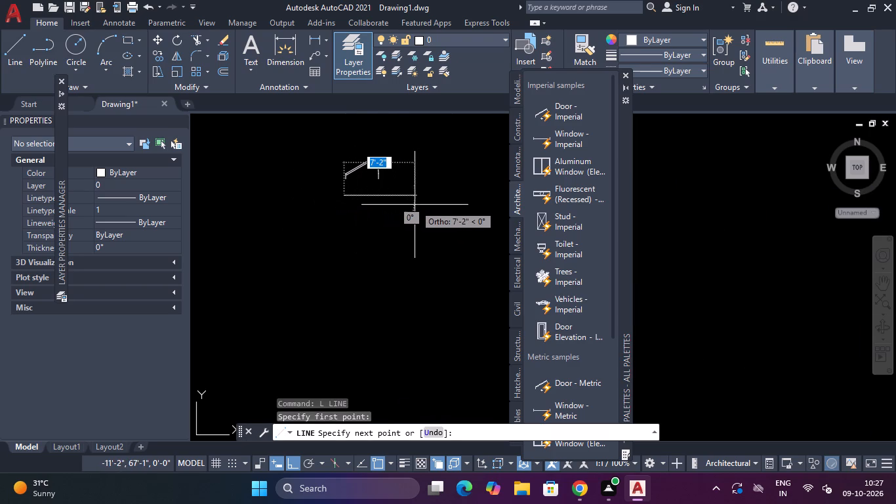
{"action": "type", "text": "2'"}
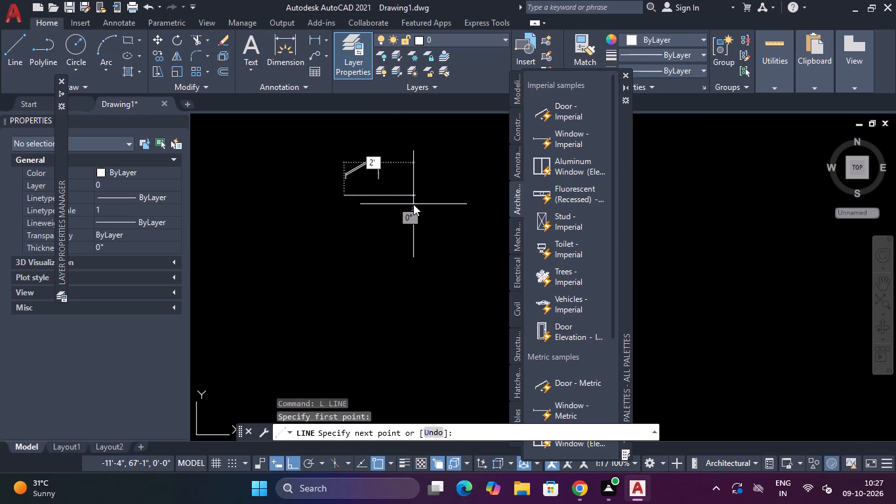
{"action": "key", "text": "6"}
{"action": "key", "text": "shift+quotedbl"}
{"action": "key", "text": "Return"}
{"action": "key", "text": "Escape"}
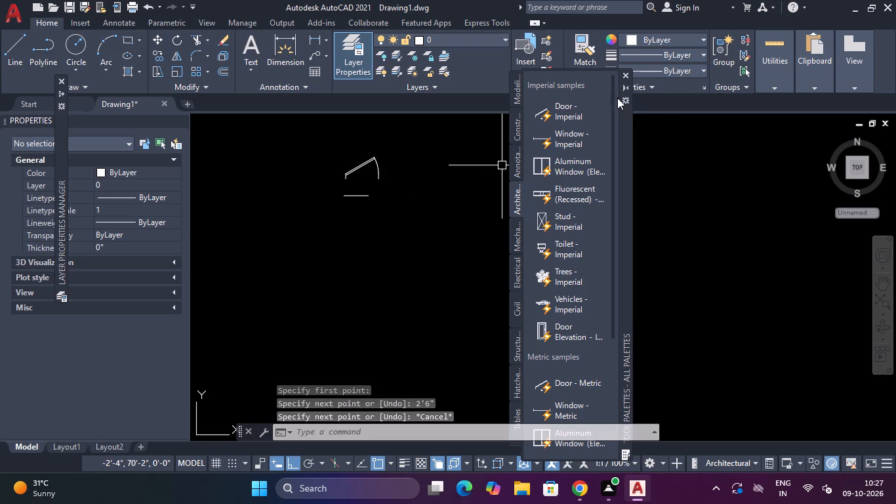
{"action": "left_click", "coordinate": [626, 72]}
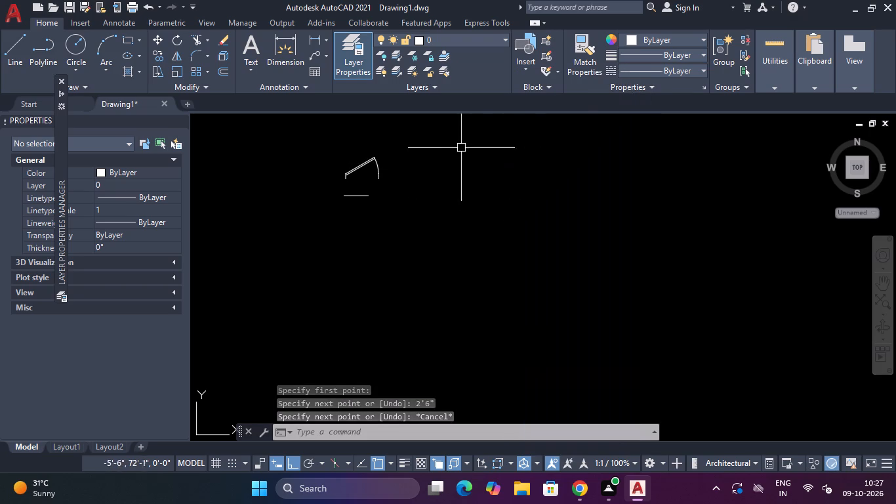
Scale the door block by reference, from its own opening width to the 2'6" length of the line below it.
{"action": "left_click", "coordinate": [393, 154]}
{"action": "left_click", "coordinate": [375, 163]}
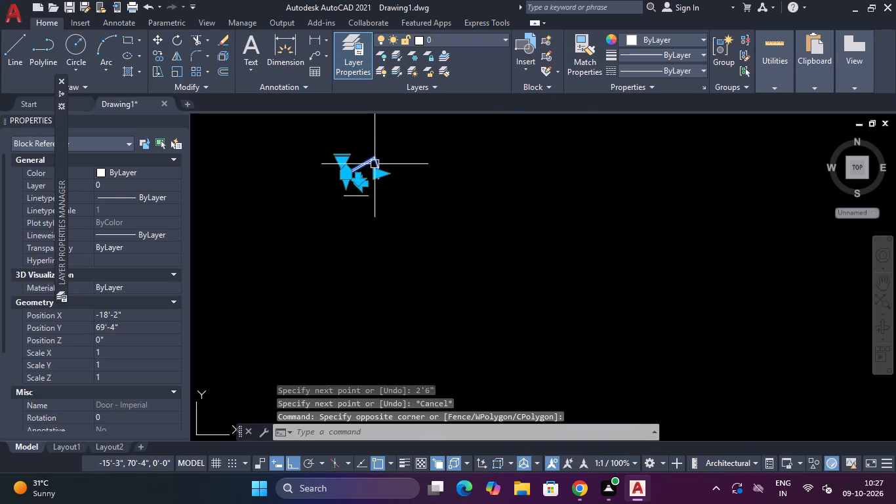
{"action": "type", "text": "SC"}
{"action": "key", "text": "Return"}
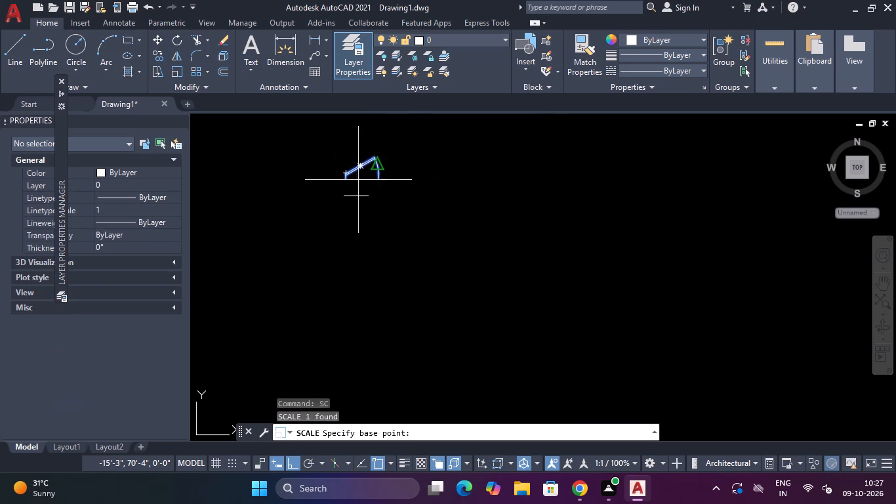
{"action": "scroll", "coordinate": [335, 207], "scroll_direction": "up", "scroll_amount": 2}
{"action": "left_click", "coordinate": [352, 176]}
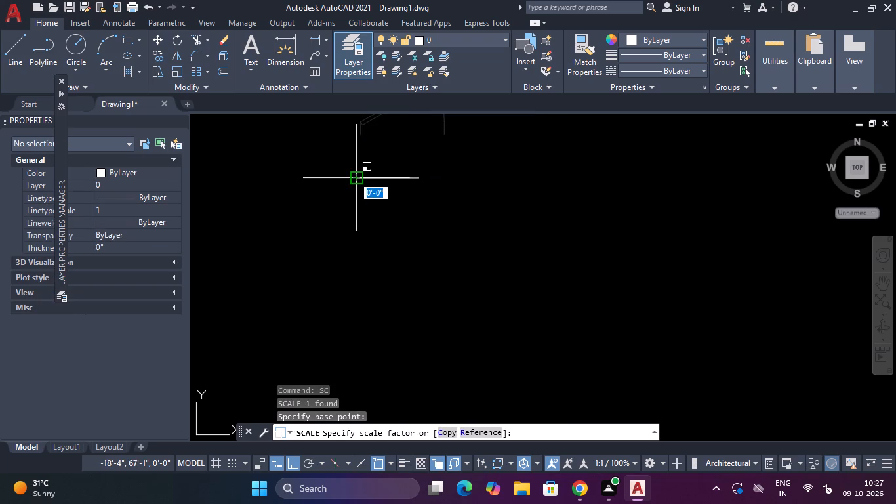
{"action": "scroll", "coordinate": [353, 176], "scroll_direction": "down", "scroll_amount": 2}
{"action": "type", "text": "R"}
{"action": "key", "text": "space"}
{"action": "scroll", "coordinate": [353, 176], "scroll_direction": "down", "scroll_amount": 1}
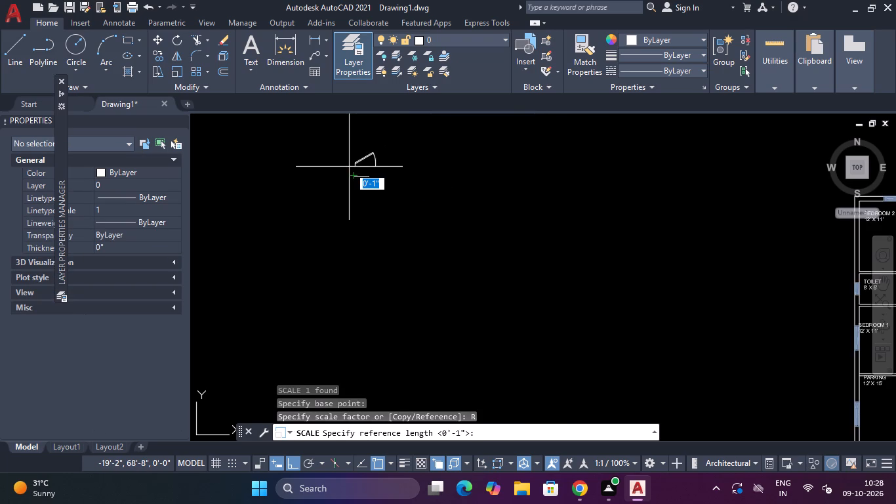
{"action": "scroll", "coordinate": [349, 167], "scroll_direction": "up", "scroll_amount": 2}
{"action": "left_click", "coordinate": [361, 168]}
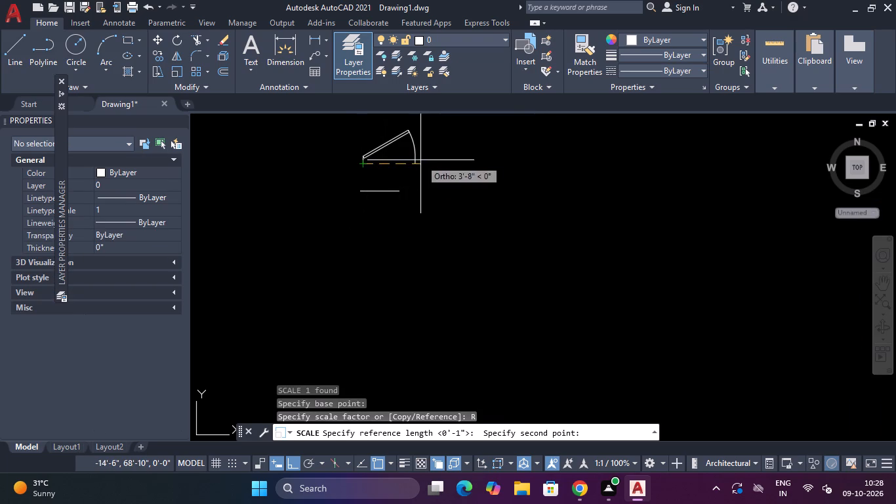
{"action": "left_click", "coordinate": [411, 169]}
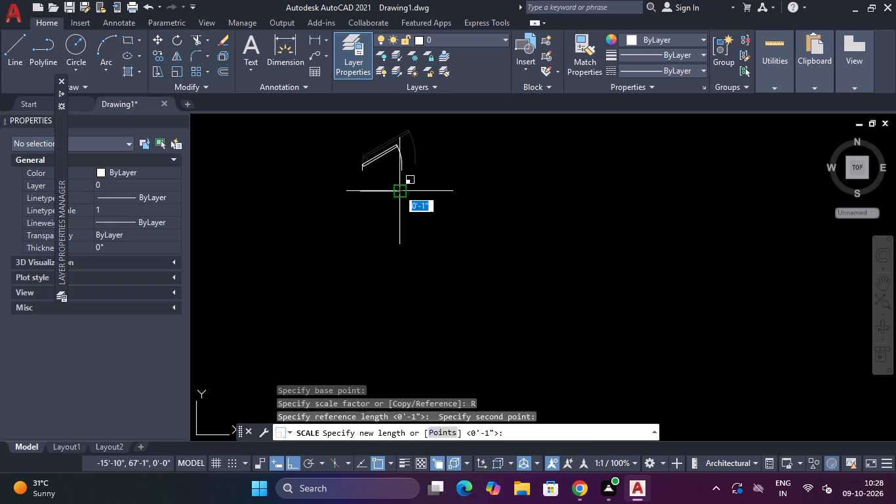
{"action": "left_click", "coordinate": [398, 189]}
{"action": "key", "text": "Escape"}
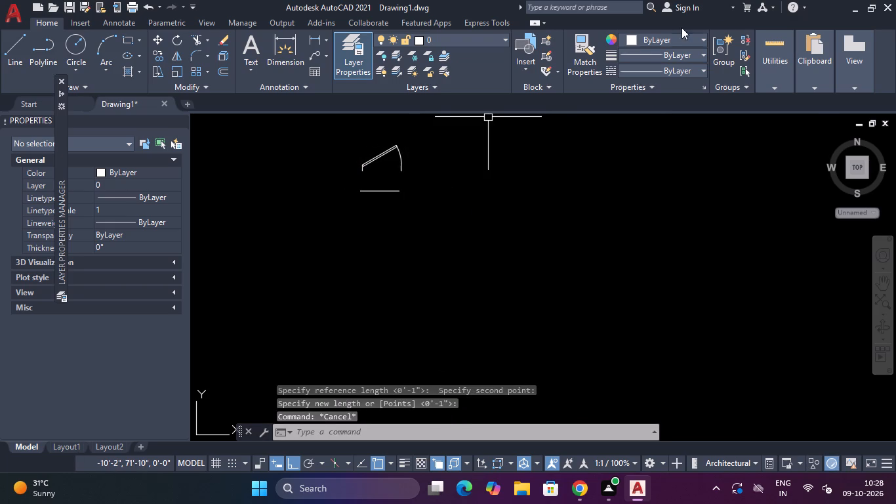
Quick-measure the scaled door block and the reference line to compare their widths.
{"action": "left_click", "coordinate": [765, 43]}
{"action": "left_click", "coordinate": [758, 107]}
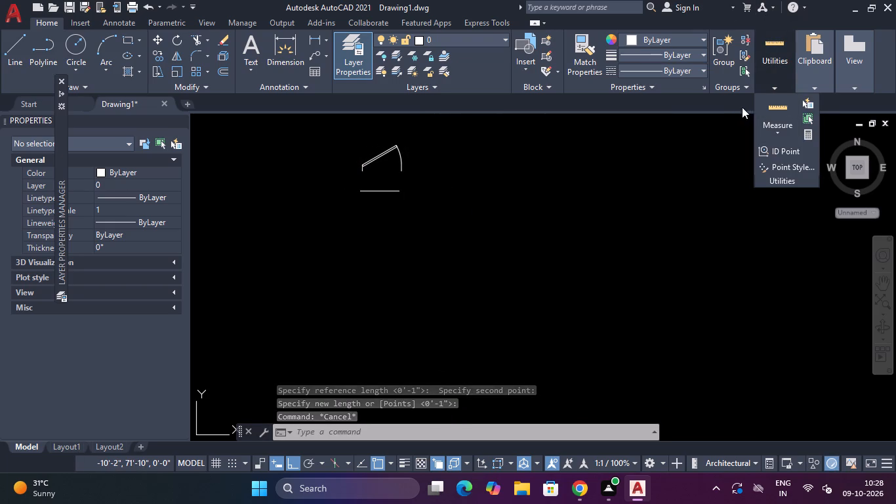
{"action": "left_click", "coordinate": [775, 101]}
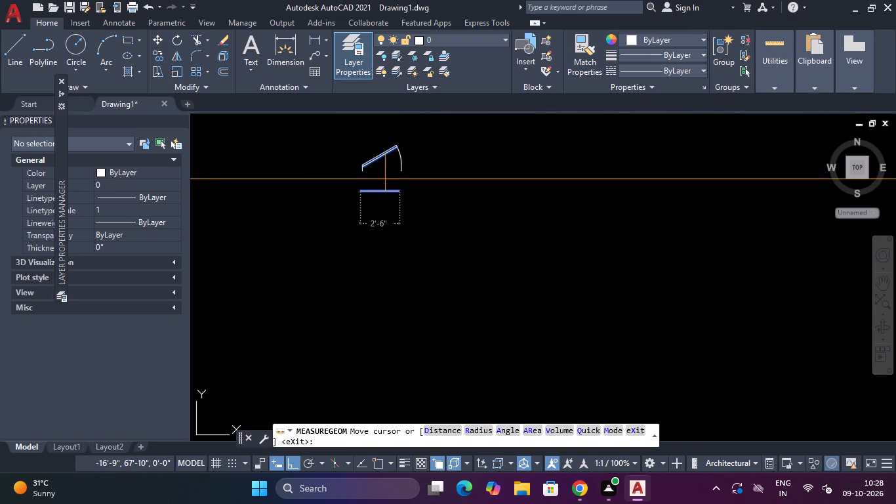
{"action": "scroll", "coordinate": [386, 171], "scroll_direction": "down", "scroll_amount": 2}
{"action": "scroll", "coordinate": [386, 171], "scroll_direction": "up", "scroll_amount": 1}
{"action": "key", "text": "Escape"}
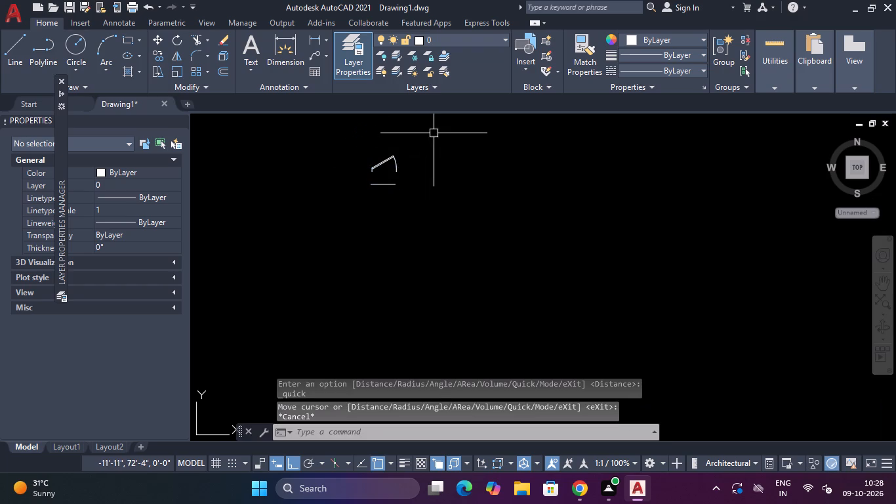
Erase the horizontal reference line below the door block.
{"action": "left_click", "coordinate": [422, 176]}
{"action": "left_click", "coordinate": [351, 201]}
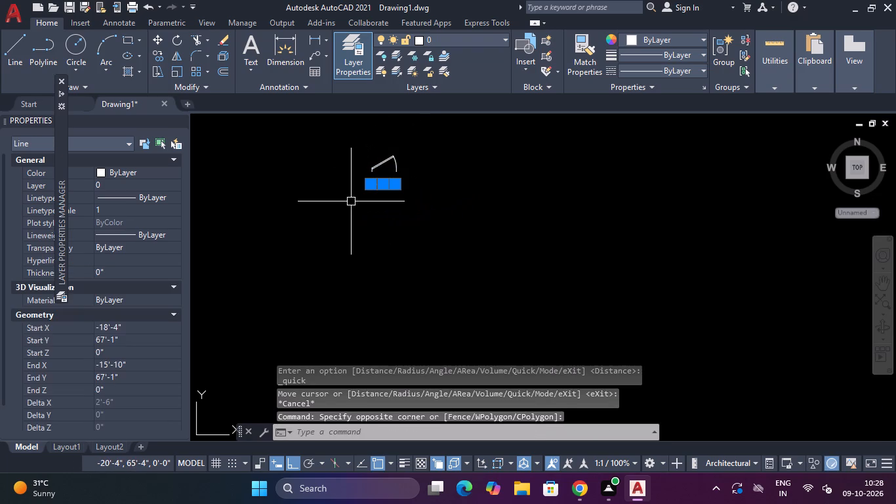
{"action": "key", "text": "Delete"}
{"action": "scroll", "coordinate": [380, 184], "scroll_direction": "down", "scroll_amount": 1}
{"action": "scroll", "coordinate": [401, 167], "scroll_direction": "up", "scroll_amount": 1}
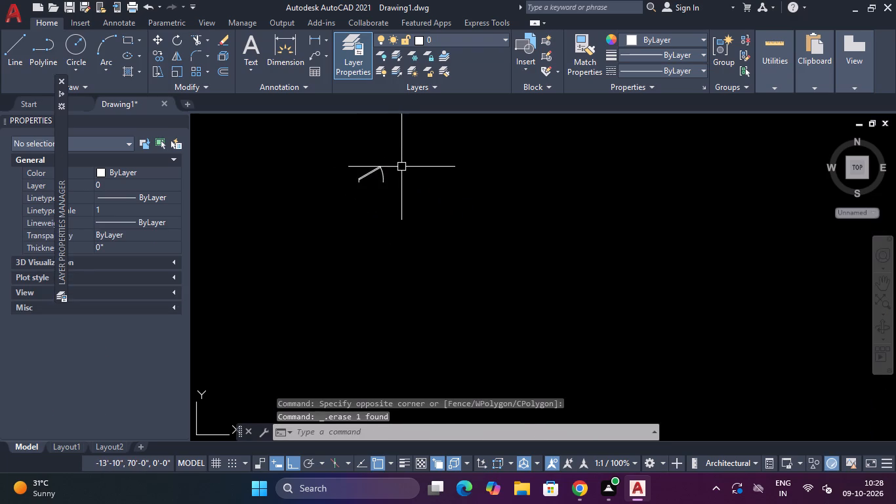
Copy the door block by its lower hinge-side corner, with Ortho off, into the BEDROOM 2 doorway beside the 8' X 5' toilet.
{"action": "left_click", "coordinate": [396, 161]}
{"action": "left_click", "coordinate": [369, 183]}
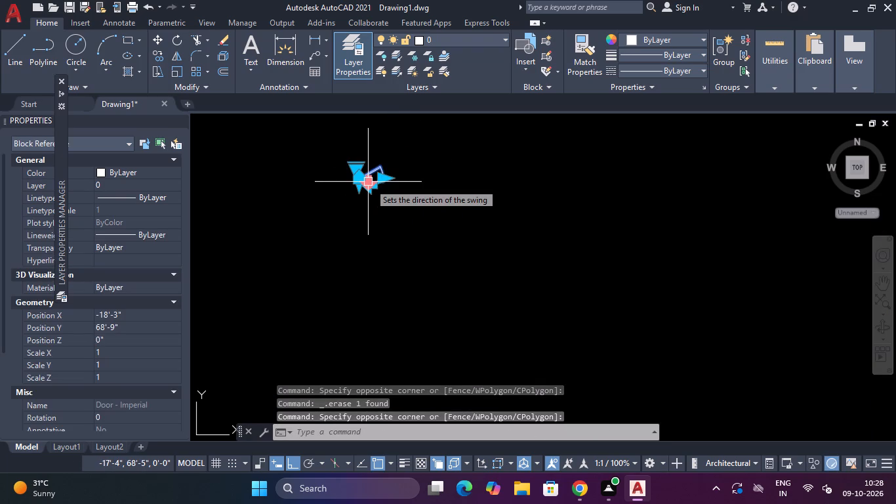
{"action": "type", "text": "CO"}
{"action": "key", "text": "Return"}
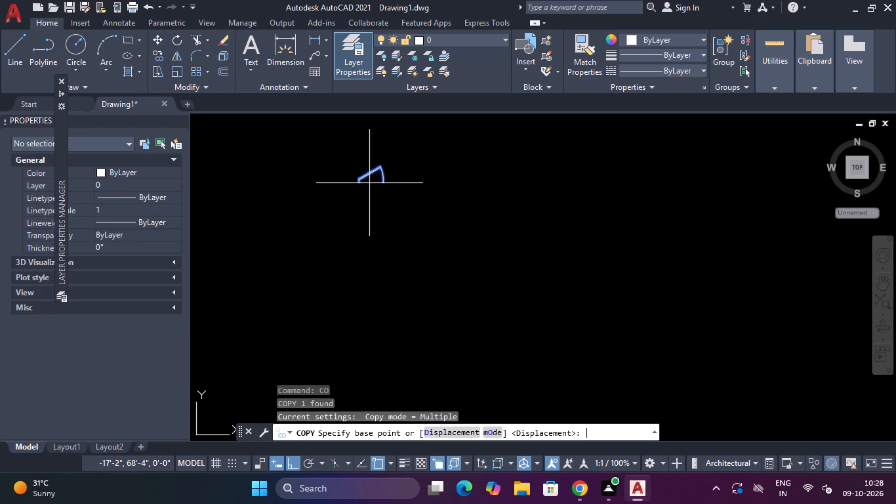
{"action": "scroll", "coordinate": [283, 144], "scroll_direction": "up", "scroll_amount": 4}
{"action": "scroll", "coordinate": [464, 247], "scroll_direction": "down", "scroll_amount": 3}
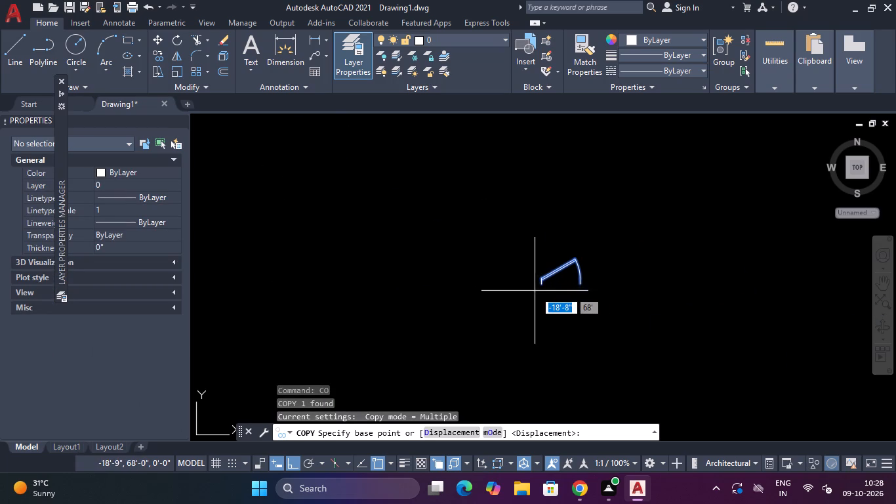
{"action": "scroll", "coordinate": [535, 291], "scroll_direction": "up", "scroll_amount": 2}
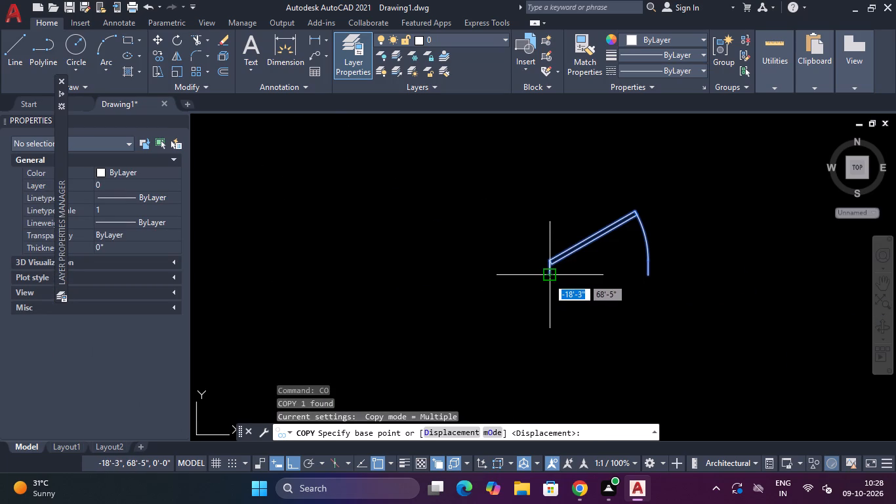
{"action": "left_click", "coordinate": [548, 278]}
{"action": "scroll", "coordinate": [545, 278], "scroll_direction": "down", "scroll_amount": 3}
{"action": "scroll", "coordinate": [609, 290], "scroll_direction": "down", "scroll_amount": 3}
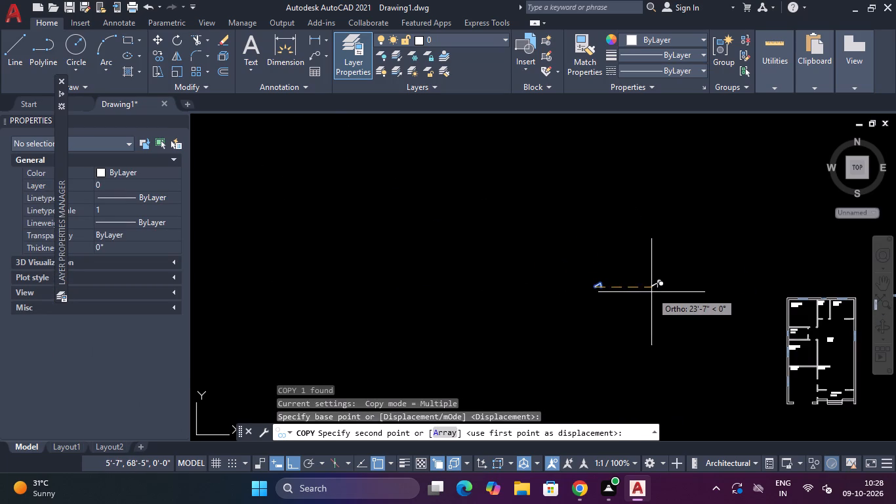
{"action": "key", "text": "F8"}
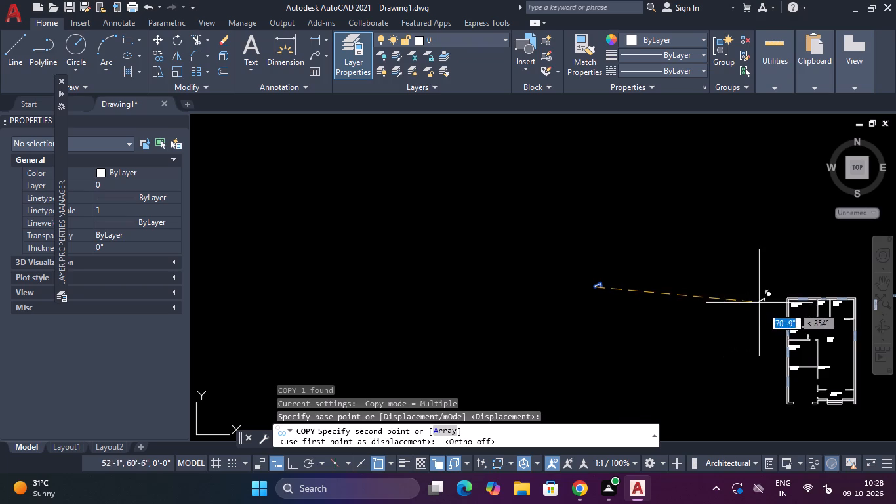
{"action": "scroll", "coordinate": [781, 315], "scroll_direction": "up", "scroll_amount": 2}
{"action": "middle_click_drag", "start_coordinate": [697, 316], "coordinate": [405, 316]}
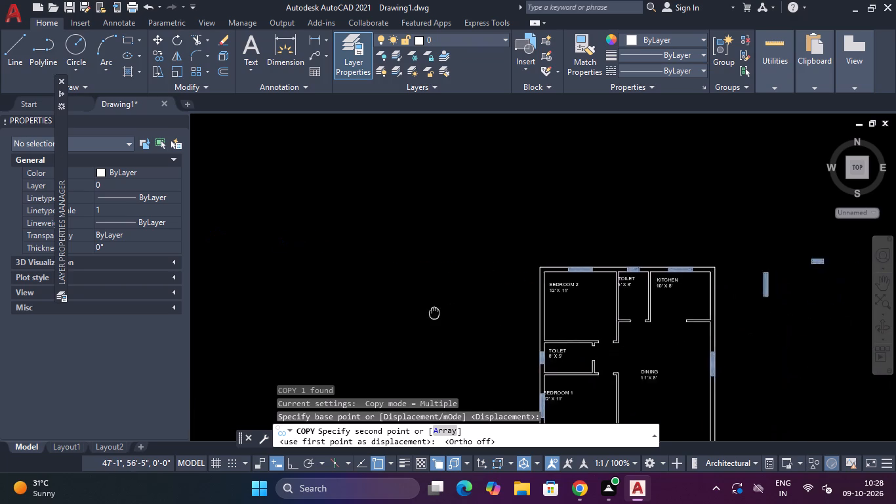
{"action": "middle_click_drag", "start_coordinate": [405, 316], "coordinate": [264, 117]}
{"action": "middle_click_drag", "start_coordinate": [264, 117], "coordinate": [264, 161]}
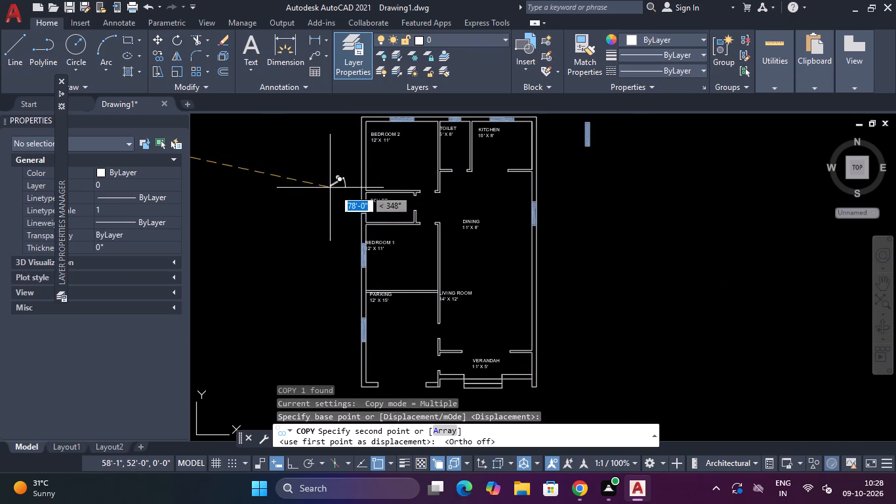
{"action": "scroll", "coordinate": [399, 182], "scroll_direction": "up", "scroll_amount": 3}
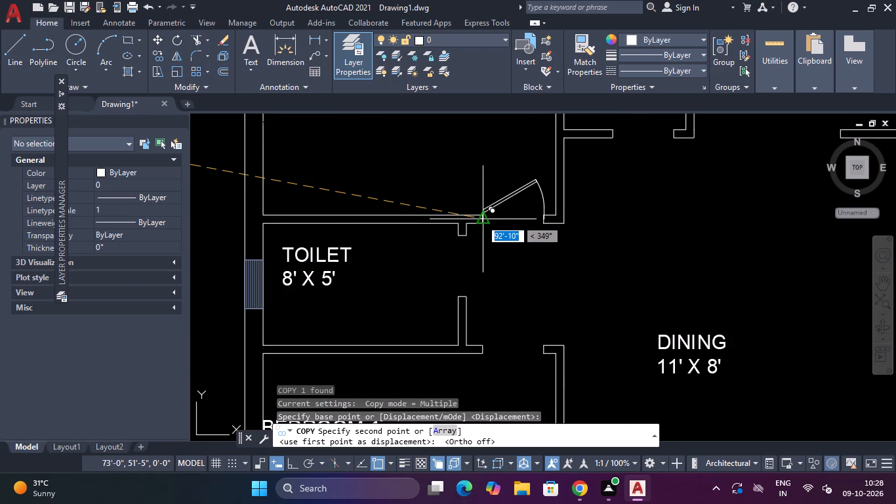
{"action": "scroll", "coordinate": [481, 222], "scroll_direction": "up", "scroll_amount": 3}
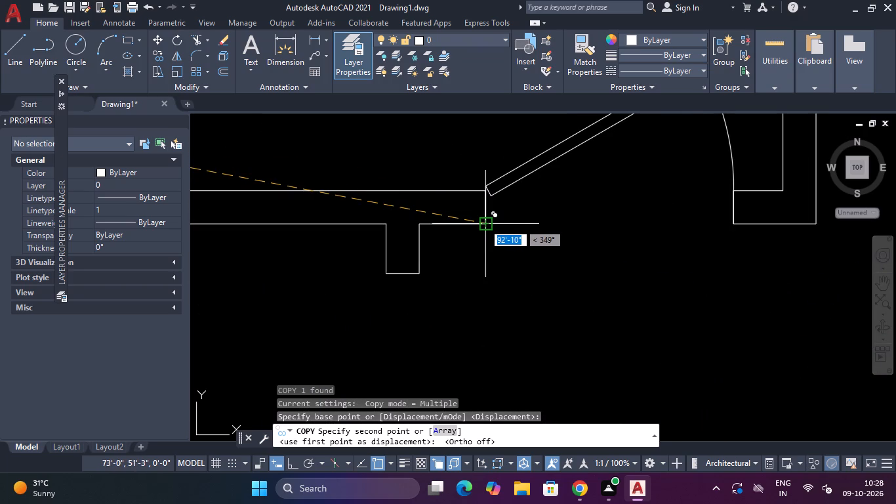
{"action": "left_click", "coordinate": [483, 223]}
Place further copies of the door in the doorways of the 5' X 8' toilet and BEDROOM 1.
{"action": "scroll", "coordinate": [483, 223], "scroll_direction": "down", "scroll_amount": 4}
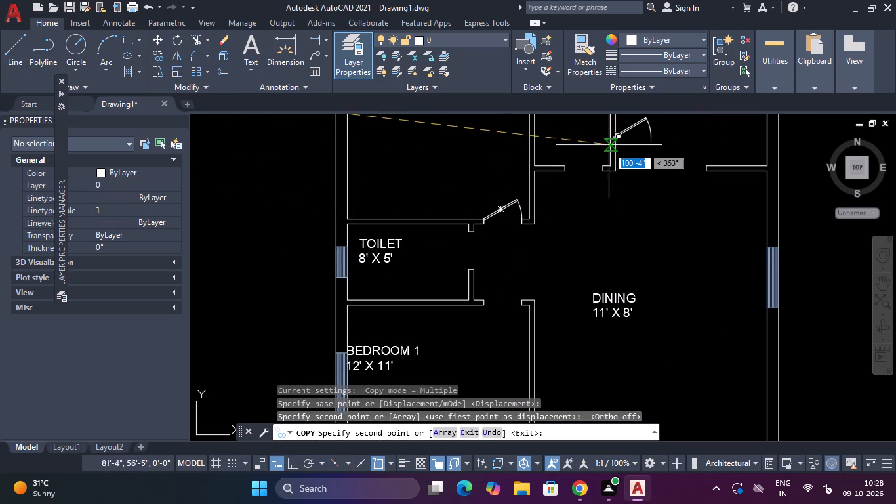
{"action": "scroll", "coordinate": [575, 170], "scroll_direction": "up", "scroll_amount": 2}
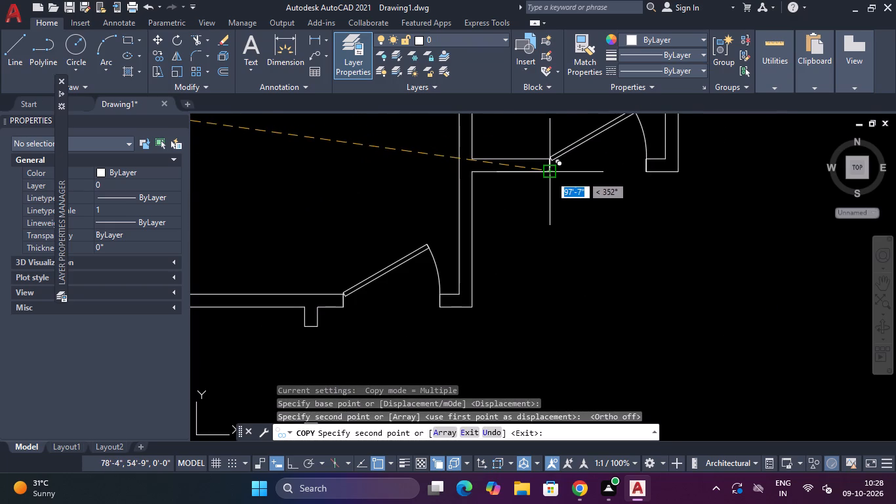
{"action": "left_click", "coordinate": [550, 175]}
{"action": "scroll", "coordinate": [568, 175], "scroll_direction": "down", "scroll_amount": 3}
{"action": "scroll", "coordinate": [630, 165], "scroll_direction": "up", "scroll_amount": 2}
{"action": "scroll", "coordinate": [607, 180], "scroll_direction": "down", "scroll_amount": 2}
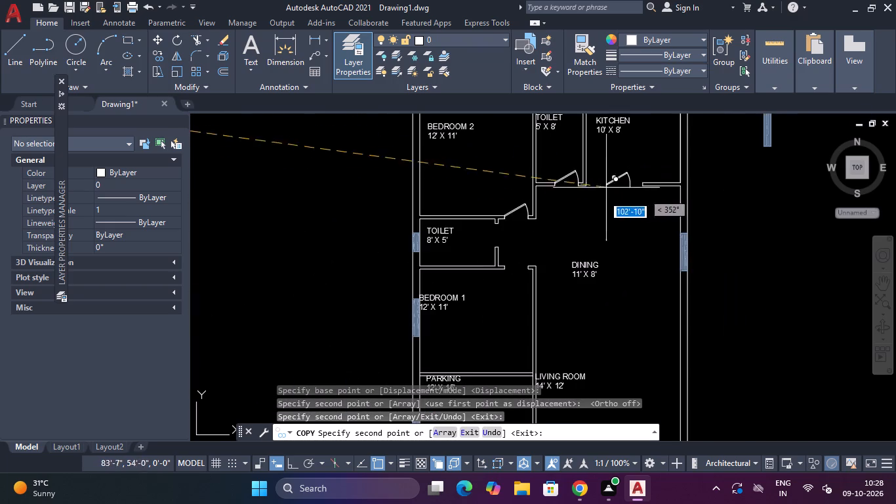
{"action": "scroll", "coordinate": [569, 272], "scroll_direction": "down", "scroll_amount": 3}
{"action": "scroll", "coordinate": [560, 290], "scroll_direction": "up", "scroll_amount": 3}
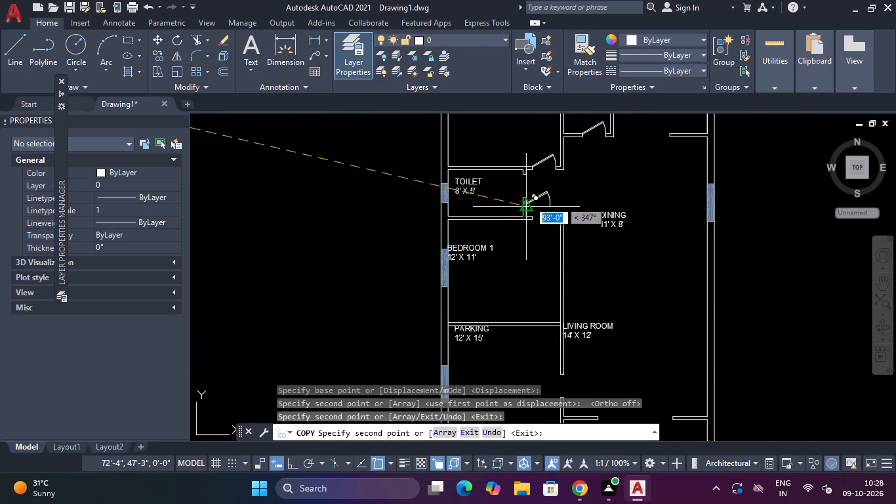
{"action": "scroll", "coordinate": [532, 201], "scroll_direction": "up", "scroll_amount": 3}
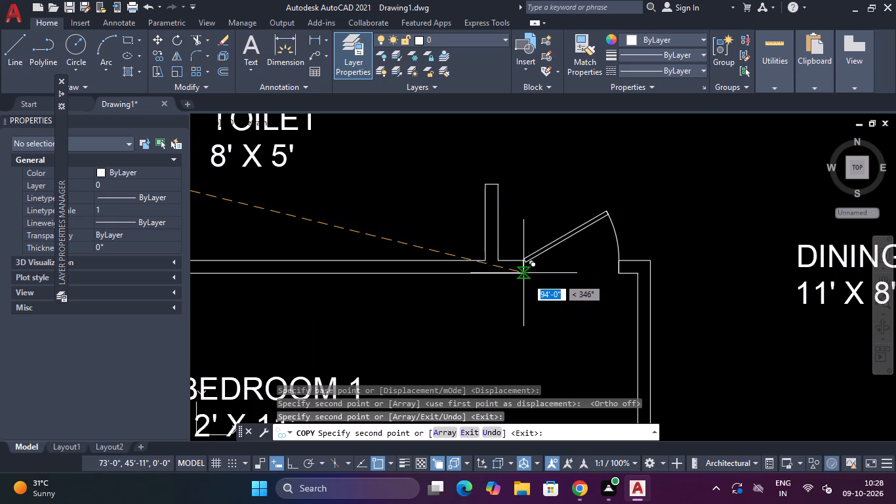
{"action": "left_click", "coordinate": [524, 271]}
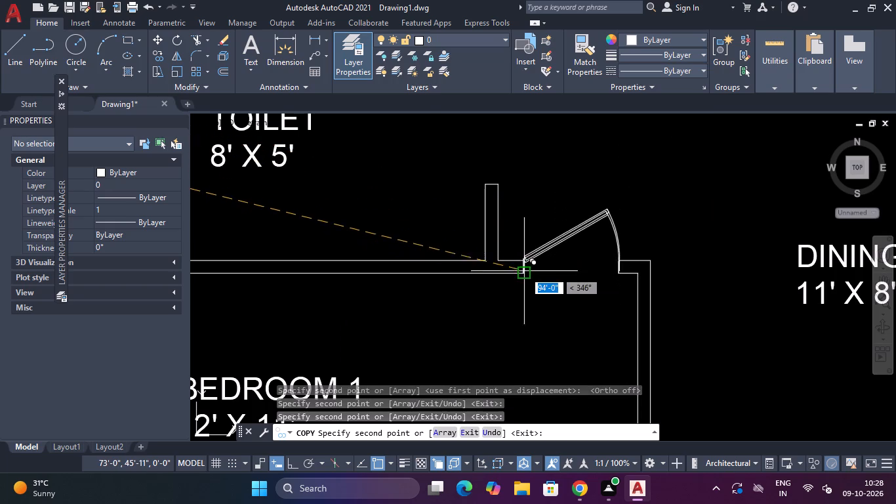
Place one more copy of the door in the open floor area of the living room and end the copying.
{"action": "scroll", "coordinate": [525, 271], "scroll_direction": "down", "scroll_amount": 6}
{"action": "scroll", "coordinate": [579, 335], "scroll_direction": "up", "scroll_amount": 3}
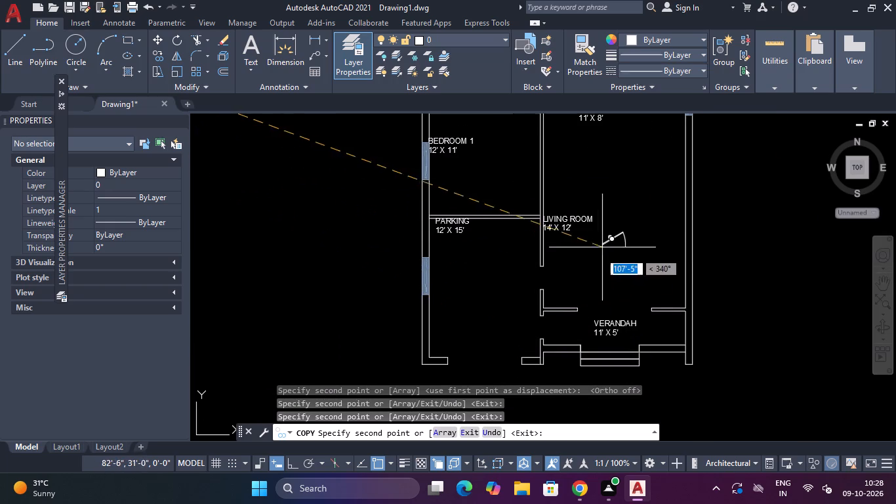
{"action": "left_click", "coordinate": [625, 207]}
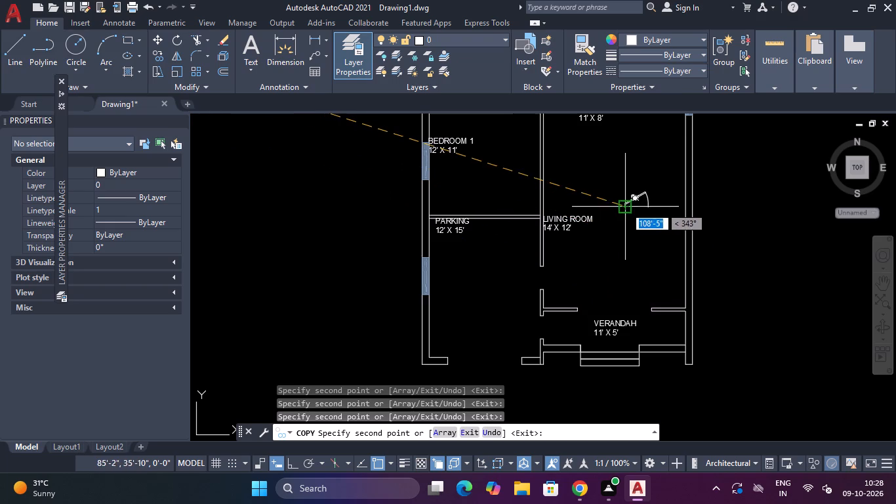
{"action": "key", "text": "Escape"}
Rotate the spare door in the living room to 270 degrees with Ortho on.
{"action": "left_click_drag", "start_coordinate": [668, 177], "coordinate": [653, 191]}
{"action": "left_click", "coordinate": [630, 225]}
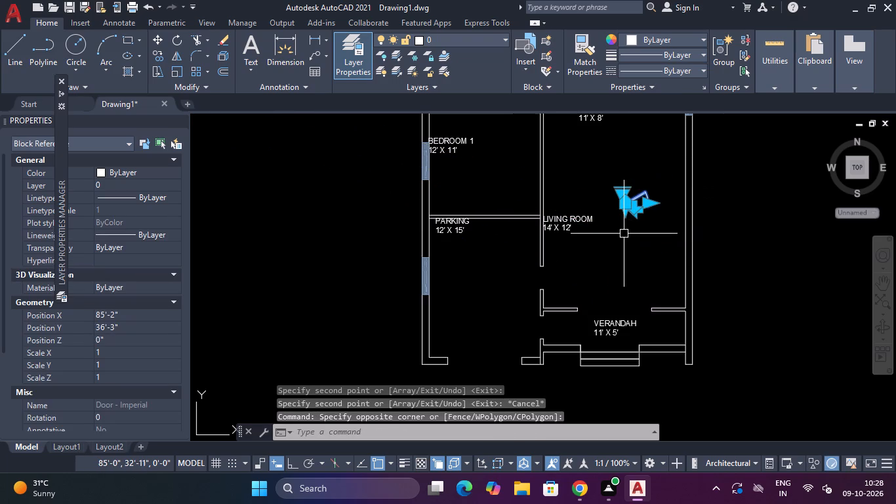
{"action": "type", "text": "RO"}
{"action": "key", "text": "space"}
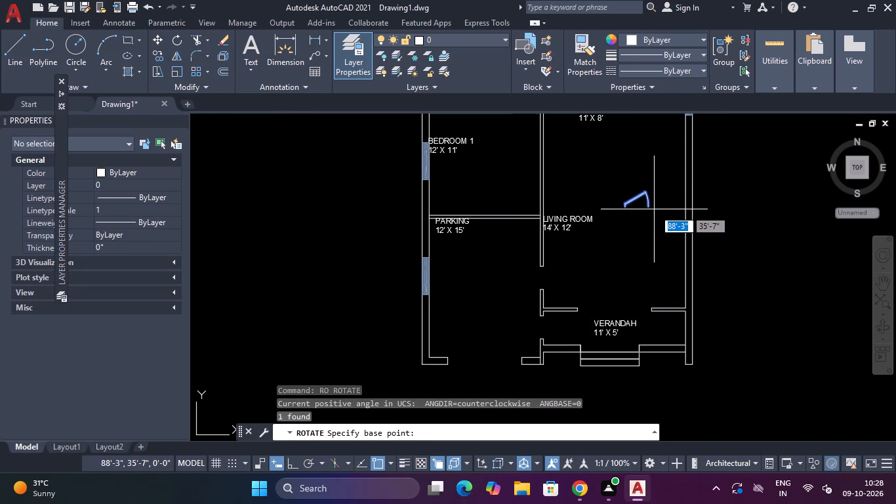
{"action": "left_click", "coordinate": [650, 209]}
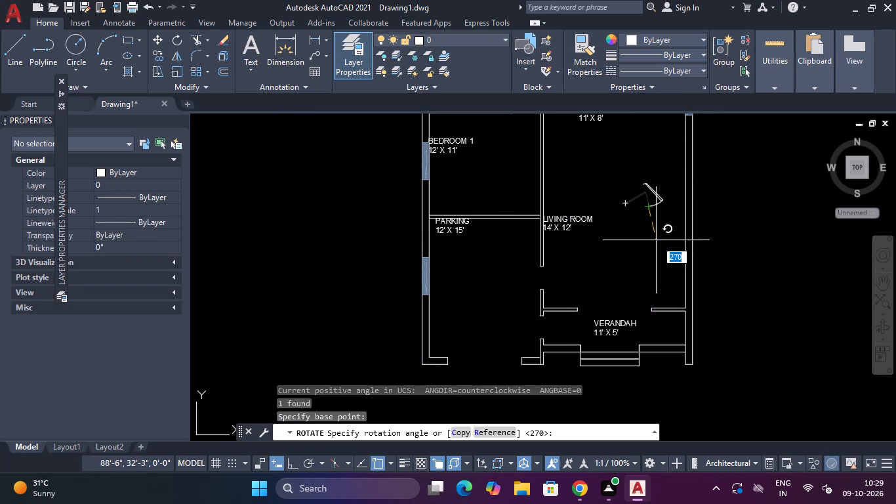
{"action": "key", "text": "F8"}
{"action": "left_click", "coordinate": [651, 245]}
{"action": "key", "text": "Escape"}
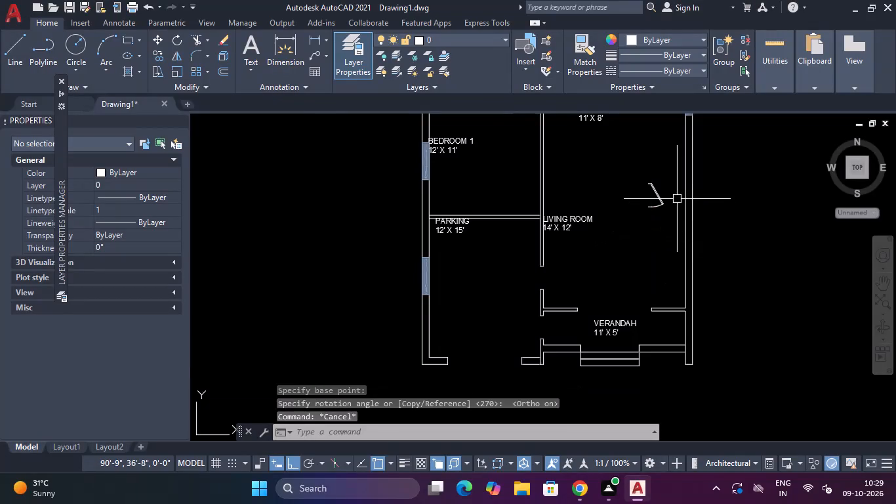
Copy the rotated door by its upper hinge corner, with Ortho off, into the doorways from PARKING to the LIVING ROOM and to the VERANDAH.
{"action": "scroll", "coordinate": [660, 186], "scroll_direction": "up", "scroll_amount": 3}
{"action": "left_click", "coordinate": [660, 186]}
{"action": "left_click", "coordinate": [628, 230]}
{"action": "scroll", "coordinate": [628, 230], "scroll_direction": "down", "scroll_amount": 2}
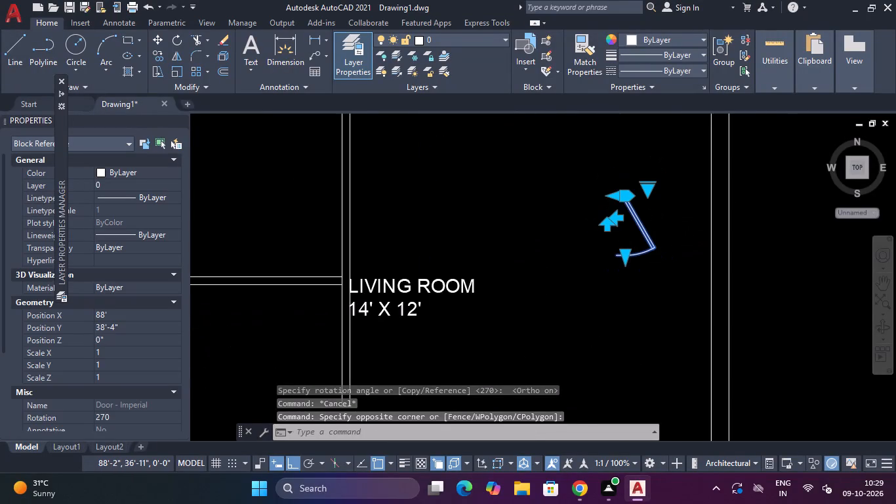
{"action": "type", "text": "CO"}
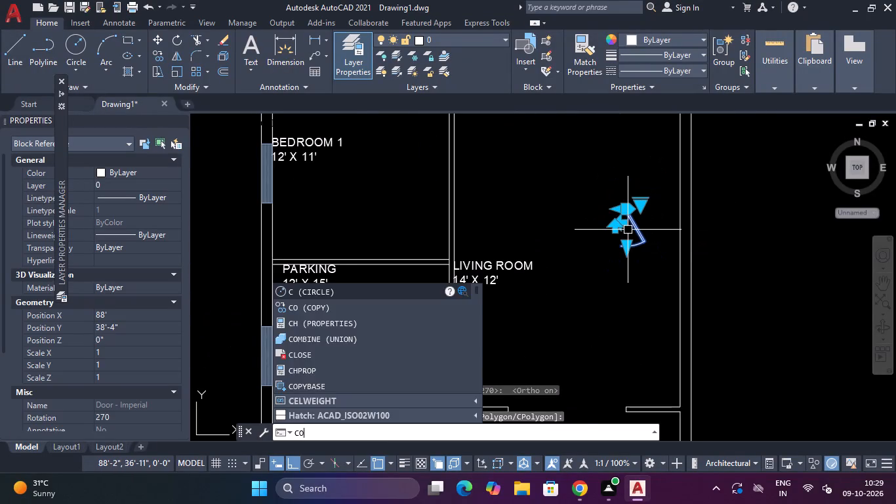
{"action": "key", "text": "space"}
{"action": "left_click", "coordinate": [620, 212]}
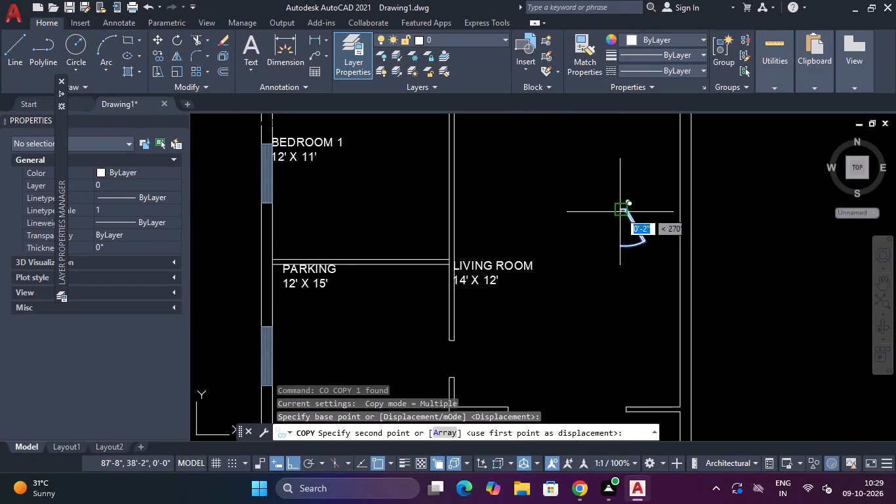
{"action": "scroll", "coordinate": [620, 216], "scroll_direction": "down", "scroll_amount": 3}
{"action": "scroll", "coordinate": [579, 258], "scroll_direction": "up", "scroll_amount": 3}
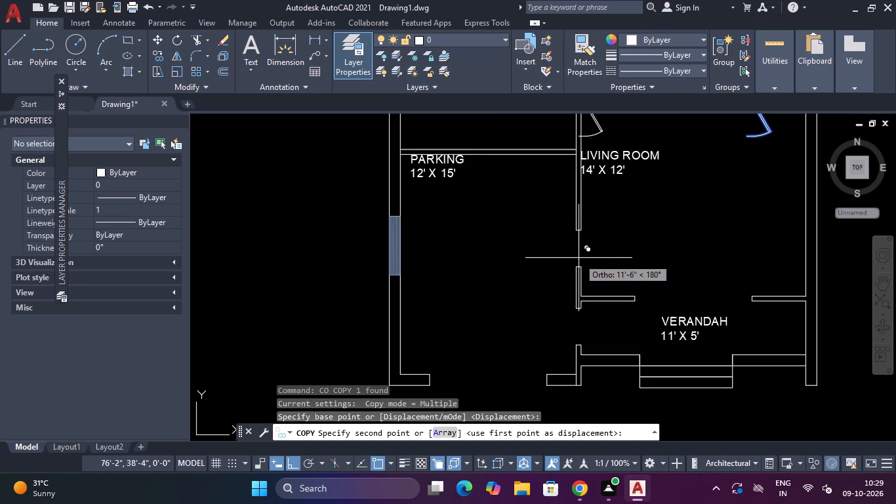
{"action": "key", "text": "F8"}
{"action": "scroll", "coordinate": [579, 258], "scroll_direction": "up", "scroll_amount": 2}
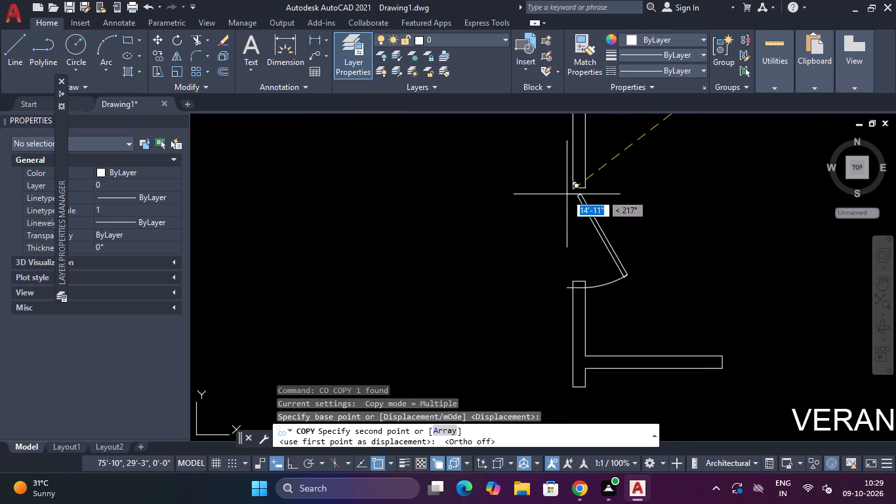
{"action": "left_click", "coordinate": [577, 185]}
{"action": "scroll", "coordinate": [582, 198], "scroll_direction": "down", "scroll_amount": 4}
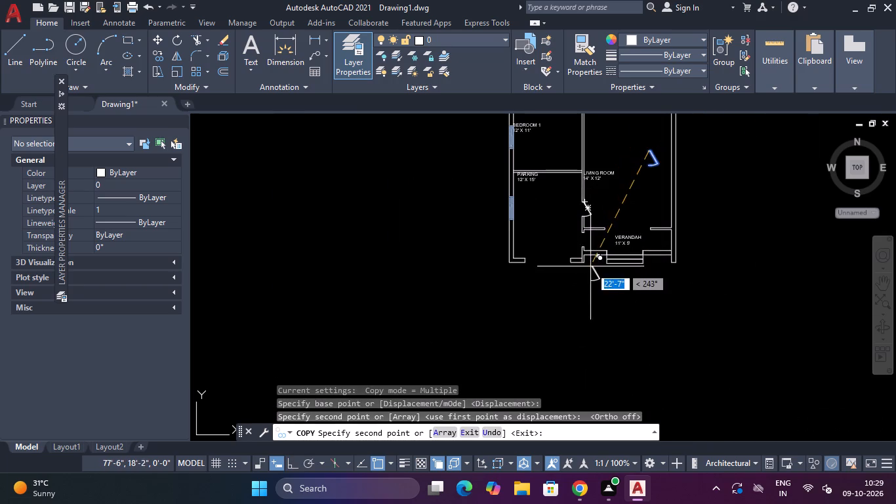
{"action": "scroll", "coordinate": [579, 233], "scroll_direction": "up", "scroll_amount": 4}
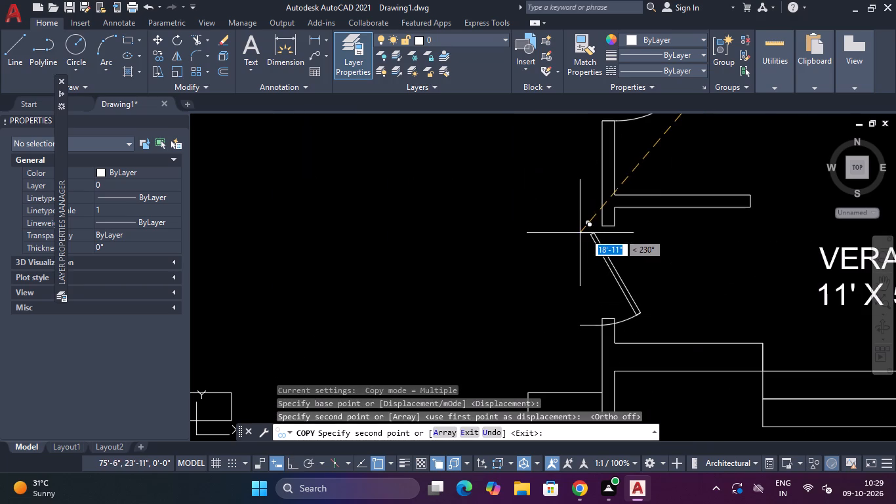
{"action": "left_click", "coordinate": [598, 226]}
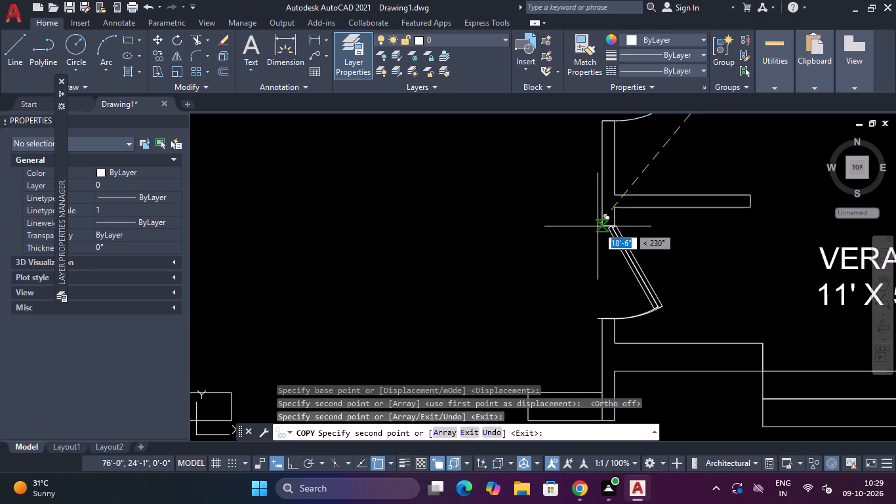
Place another copy of the rotated door in the doorway of the 8' X 5' toilet and end the copying.
{"action": "scroll", "coordinate": [598, 226], "scroll_direction": "down", "scroll_amount": 2}
{"action": "scroll", "coordinate": [531, 241], "scroll_direction": "down", "scroll_amount": 4}
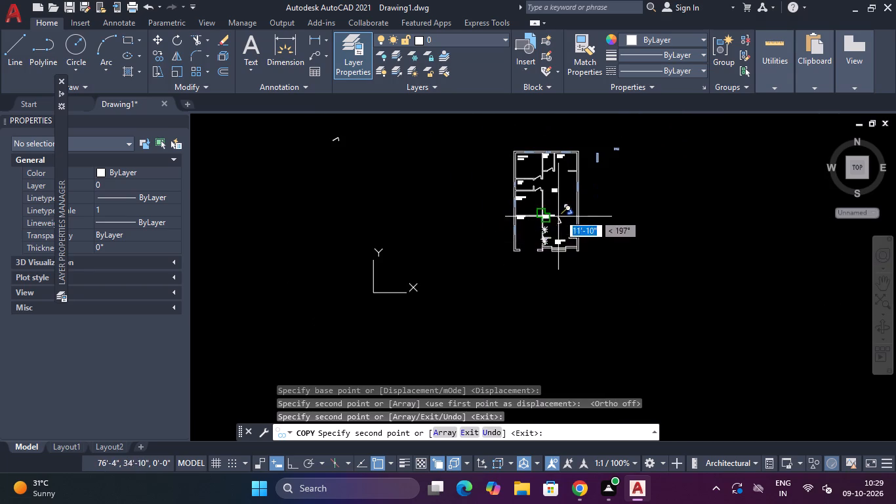
{"action": "scroll", "coordinate": [561, 191], "scroll_direction": "up", "scroll_amount": 3}
{"action": "scroll", "coordinate": [558, 166], "scroll_direction": "down", "scroll_amount": 3}
{"action": "scroll", "coordinate": [554, 154], "scroll_direction": "up", "scroll_amount": 1}
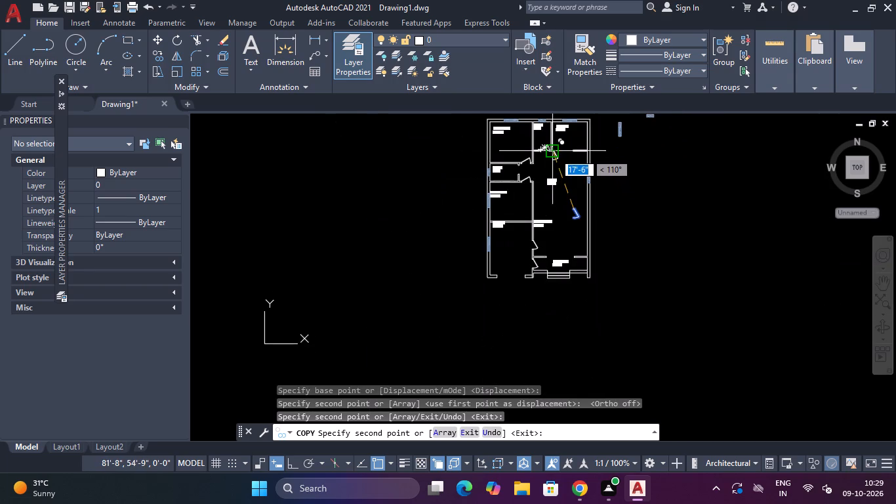
{"action": "scroll", "coordinate": [554, 153], "scroll_direction": "up", "scroll_amount": 2}
{"action": "scroll", "coordinate": [472, 195], "scroll_direction": "up", "scroll_amount": 3}
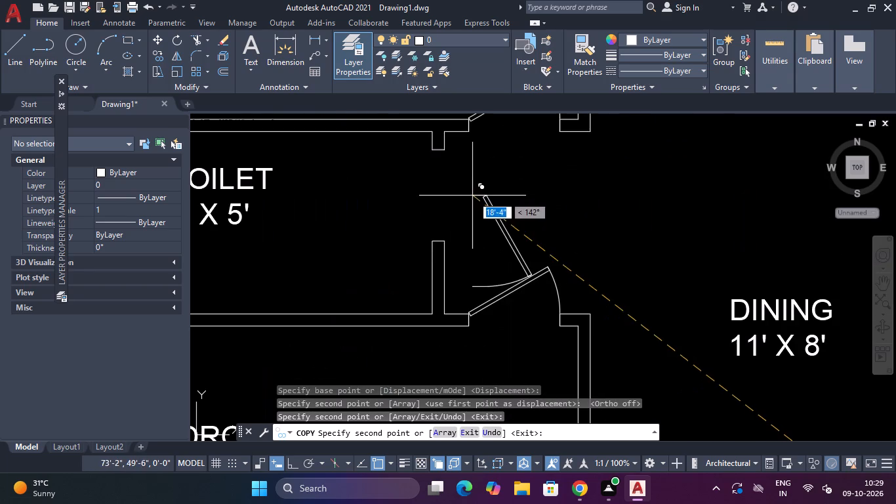
{"action": "left_click", "coordinate": [430, 153]}
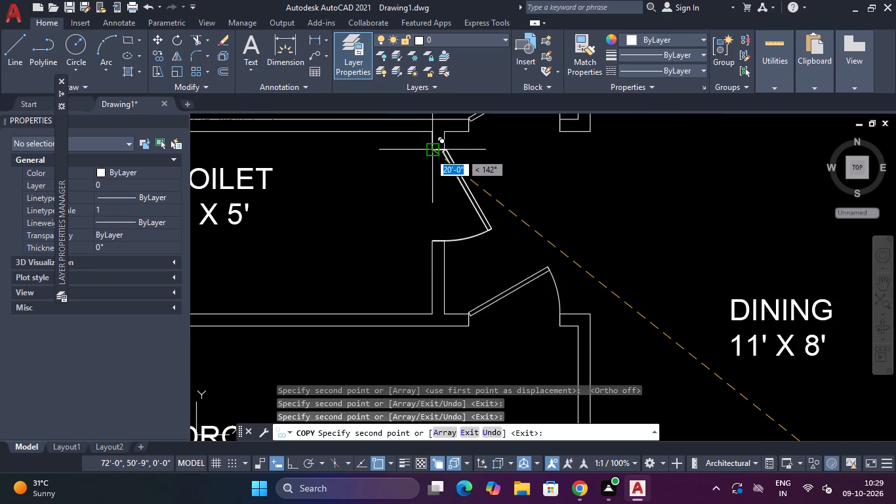
{"action": "scroll", "coordinate": [453, 166], "scroll_direction": "down", "scroll_amount": 3}
{"action": "scroll", "coordinate": [561, 174], "scroll_direction": "down", "scroll_amount": 5}
{"action": "scroll", "coordinate": [556, 180], "scroll_direction": "up", "scroll_amount": 3}
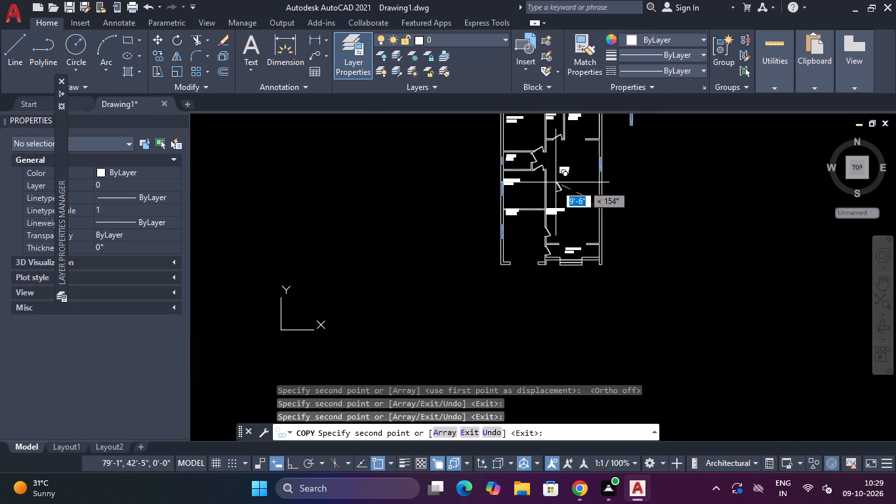
{"action": "key", "text": "Escape"}
Erase the spare rotated door left in the open area of the living room.
{"action": "scroll", "coordinate": [580, 203], "scroll_direction": "up", "scroll_amount": 3}
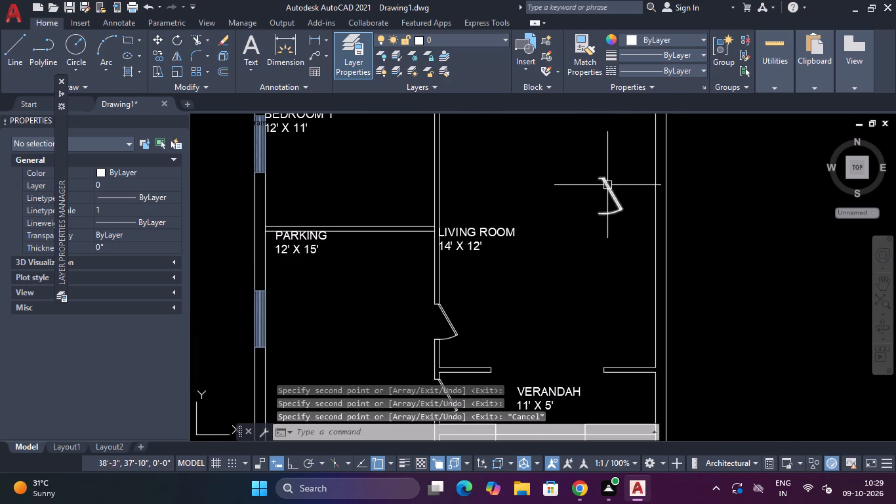
{"action": "left_click_drag", "start_coordinate": [623, 181], "coordinate": [618, 187]}
{"action": "left_click", "coordinate": [595, 213]}
{"action": "key", "text": "Delete"}
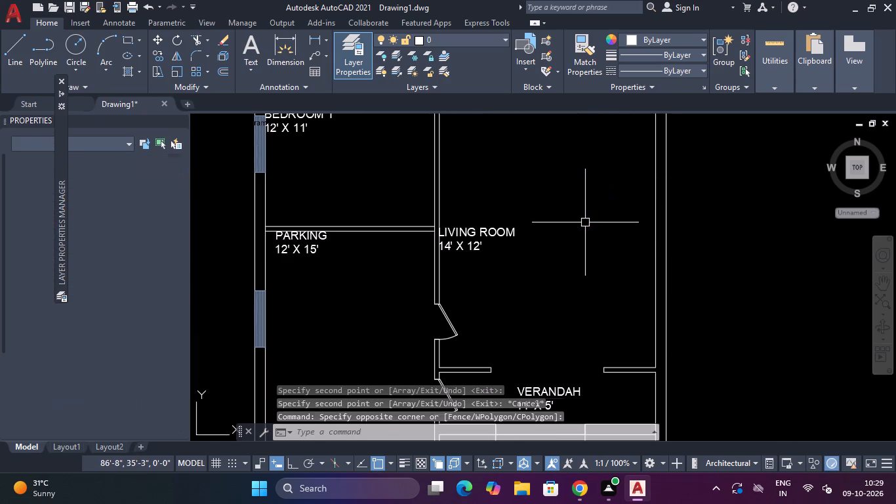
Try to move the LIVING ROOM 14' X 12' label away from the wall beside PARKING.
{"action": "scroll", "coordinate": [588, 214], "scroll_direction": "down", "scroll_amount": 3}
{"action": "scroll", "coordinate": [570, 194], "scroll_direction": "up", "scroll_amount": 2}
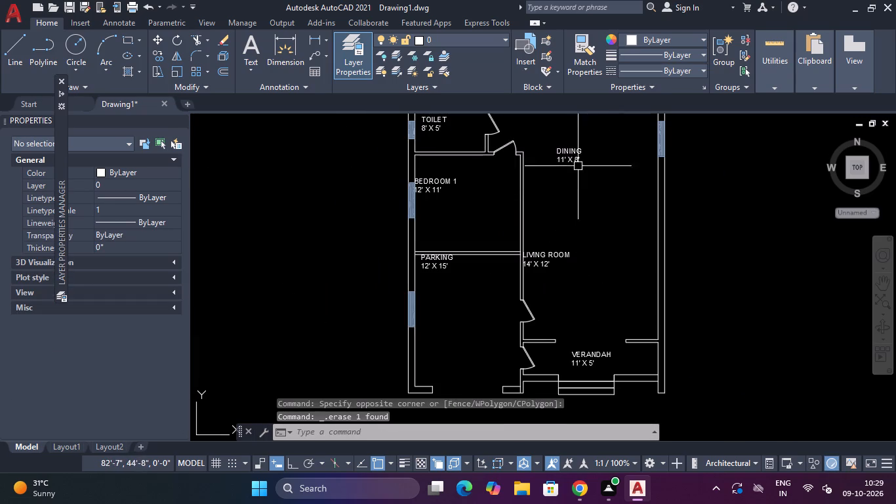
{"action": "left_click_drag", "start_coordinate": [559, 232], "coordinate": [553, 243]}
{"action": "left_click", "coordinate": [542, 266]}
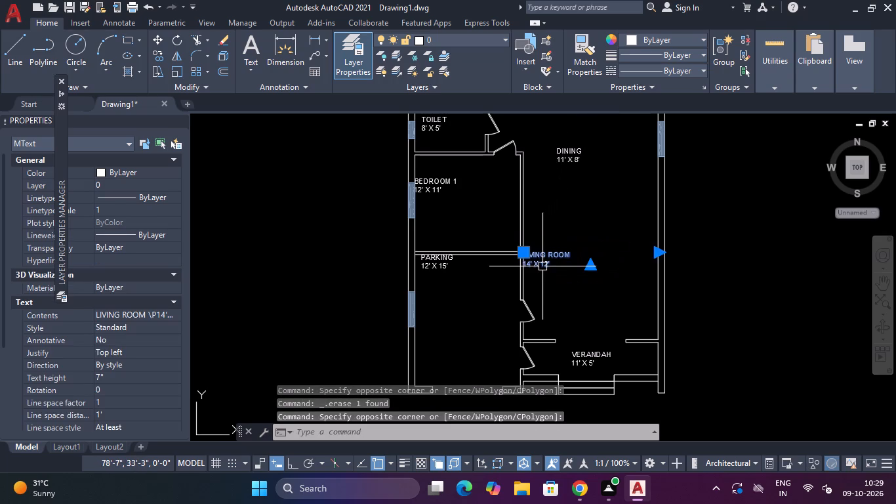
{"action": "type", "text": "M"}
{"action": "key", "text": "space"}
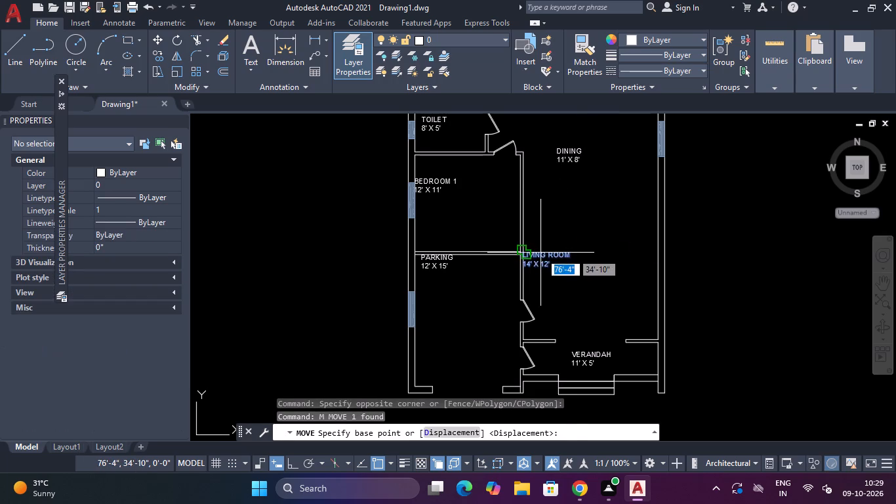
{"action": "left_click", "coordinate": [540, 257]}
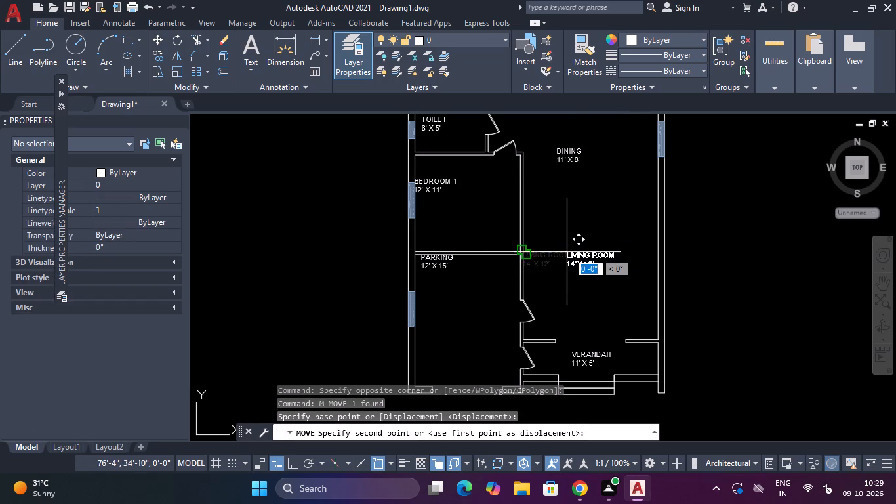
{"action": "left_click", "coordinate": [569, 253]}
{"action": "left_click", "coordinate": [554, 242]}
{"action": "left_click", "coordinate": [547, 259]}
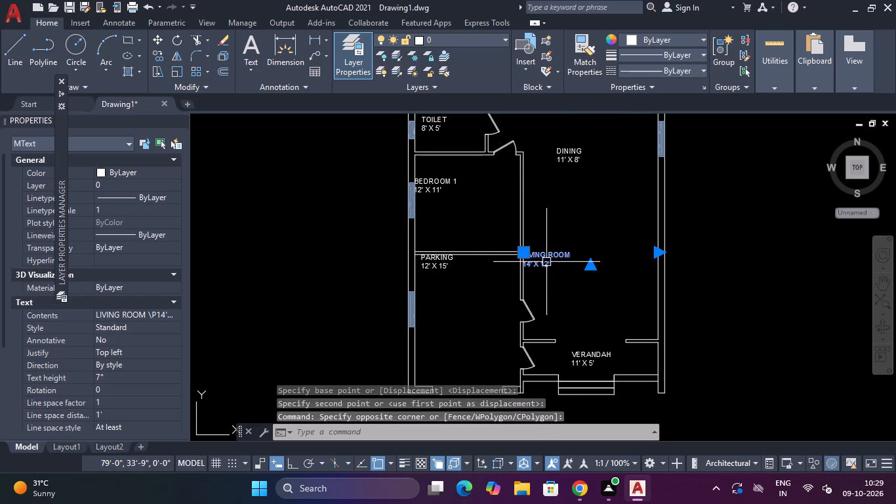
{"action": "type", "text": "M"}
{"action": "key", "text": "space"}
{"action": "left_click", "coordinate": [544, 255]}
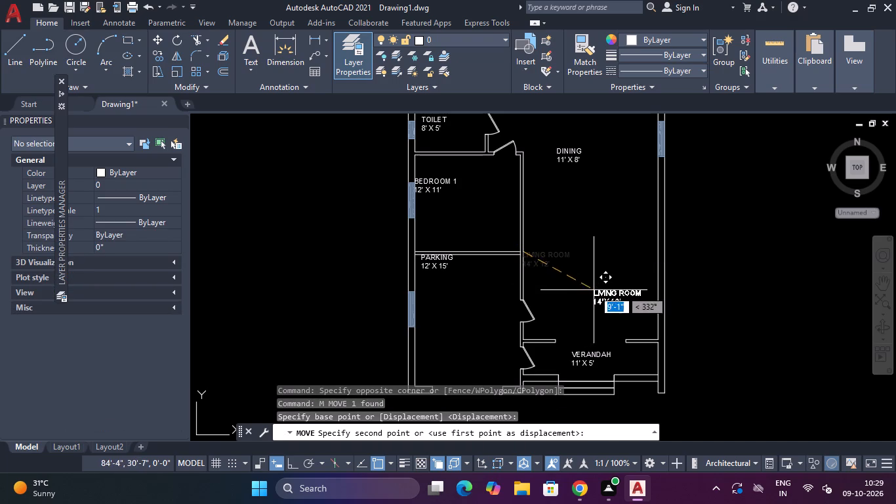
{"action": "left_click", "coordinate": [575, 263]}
Move the LIVING ROOM 14' X 12' label off the parking wall, toward the middle of the living room.
{"action": "left_click_drag", "start_coordinate": [560, 256], "coordinate": [556, 271]}
{"action": "left_click", "coordinate": [548, 291]}
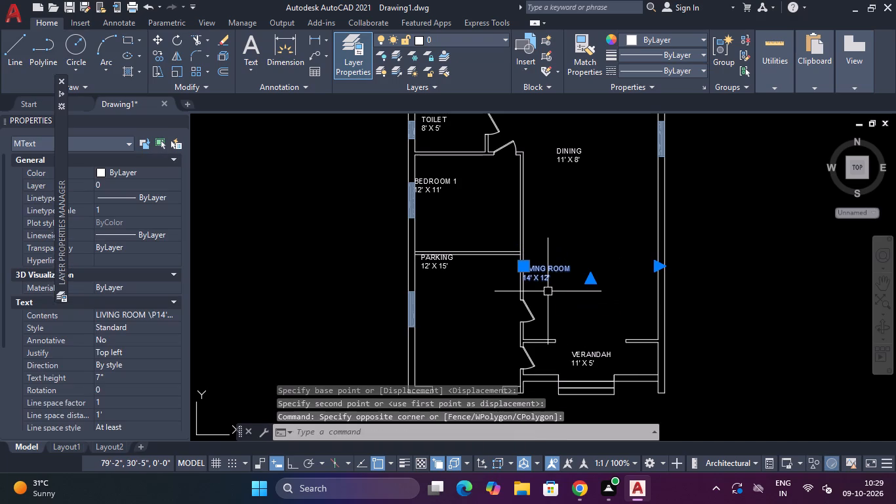
{"action": "type", "text": "M"}
{"action": "key", "text": "space"}
{"action": "left_click", "coordinate": [546, 266]}
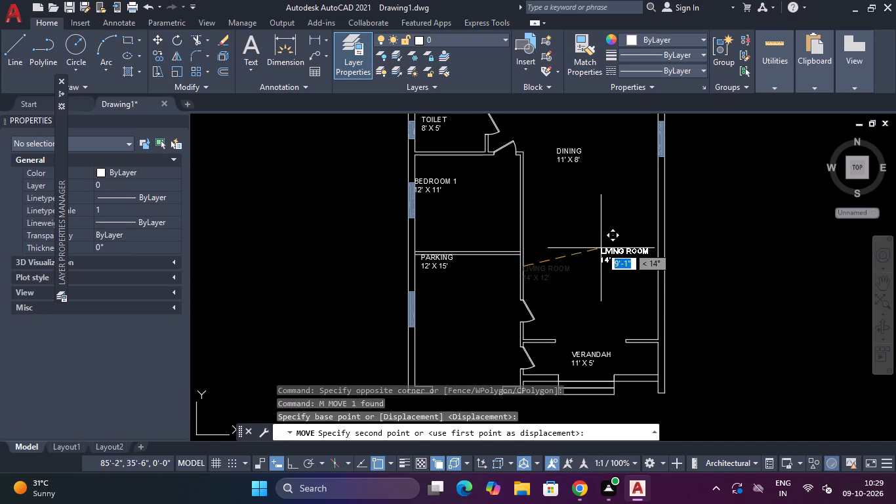
{"action": "left_click", "coordinate": [590, 253]}
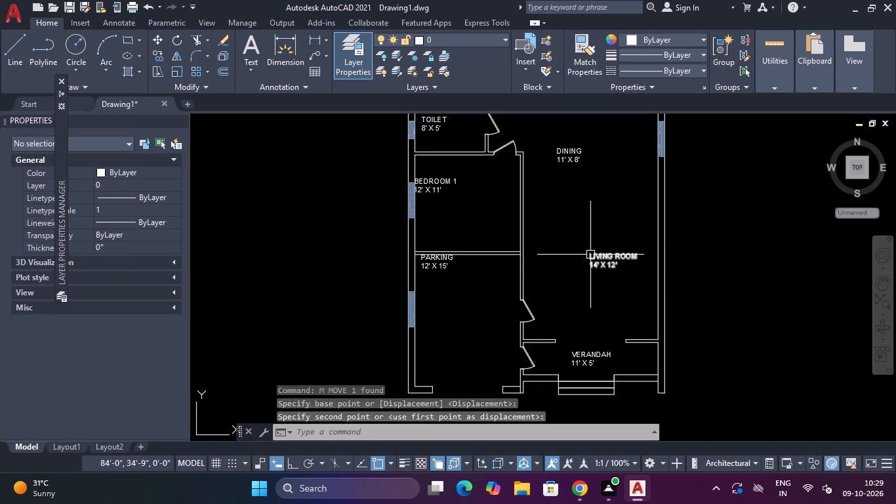
Examine the whole floor plan, checking its doors, windows and room labels.
{"action": "scroll", "coordinate": [601, 211], "scroll_direction": "down", "scroll_amount": 2}
{"action": "scroll", "coordinate": [598, 192], "scroll_direction": "up", "scroll_amount": 2}
{"action": "scroll", "coordinate": [595, 172], "scroll_direction": "down", "scroll_amount": 2}
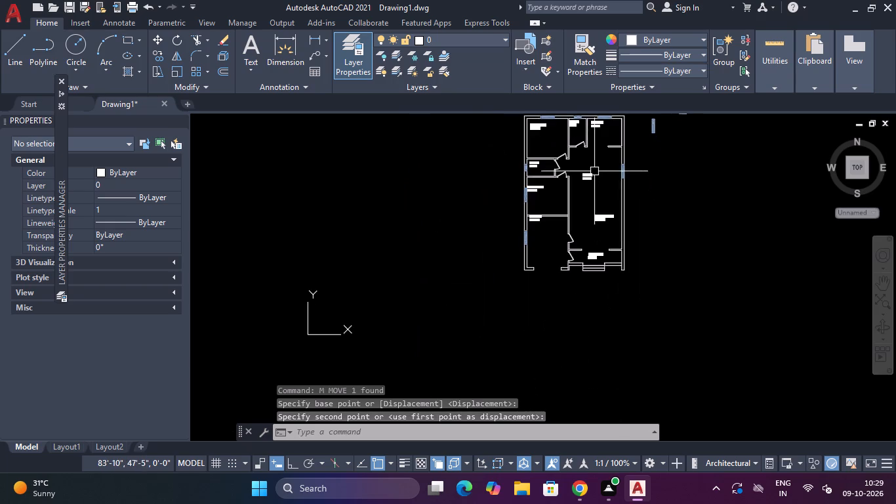
{"action": "scroll", "coordinate": [590, 149], "scroll_direction": "up", "scroll_amount": 1}
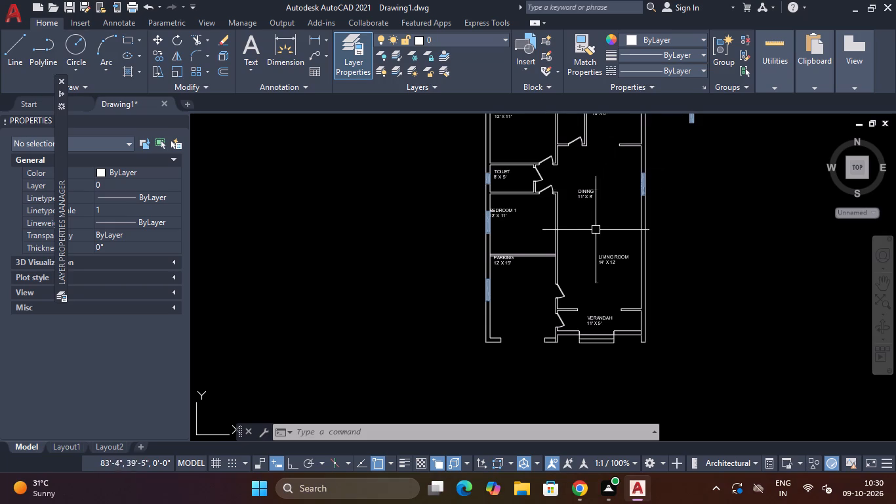
{"action": "scroll", "coordinate": [590, 234], "scroll_direction": "down", "scroll_amount": 3}
{"action": "scroll", "coordinate": [582, 209], "scroll_direction": "up", "scroll_amount": 4}
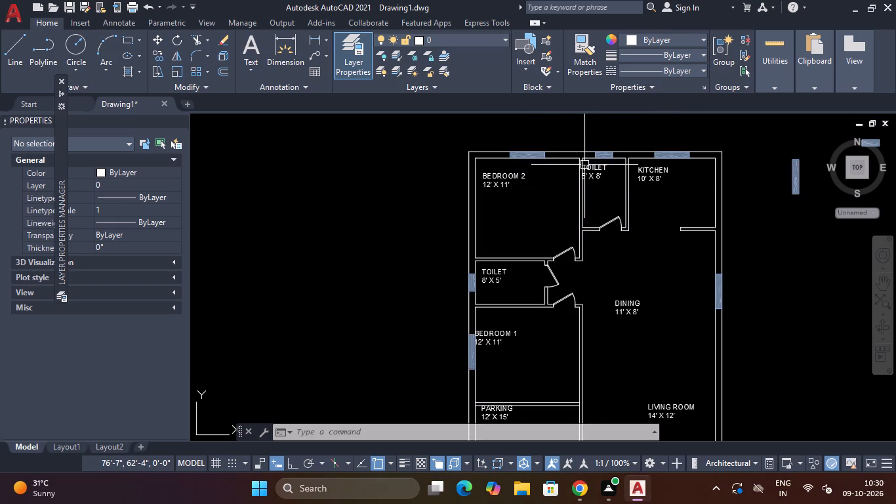
{"action": "scroll", "coordinate": [596, 173], "scroll_direction": "down", "scroll_amount": 2}
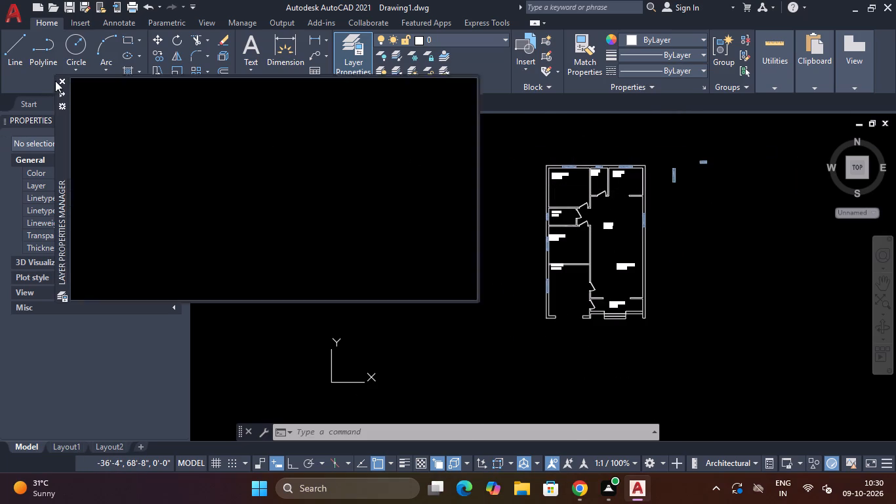
Reopen the layer manager and add a new layer.
{"action": "left_click", "coordinate": [60, 81]}
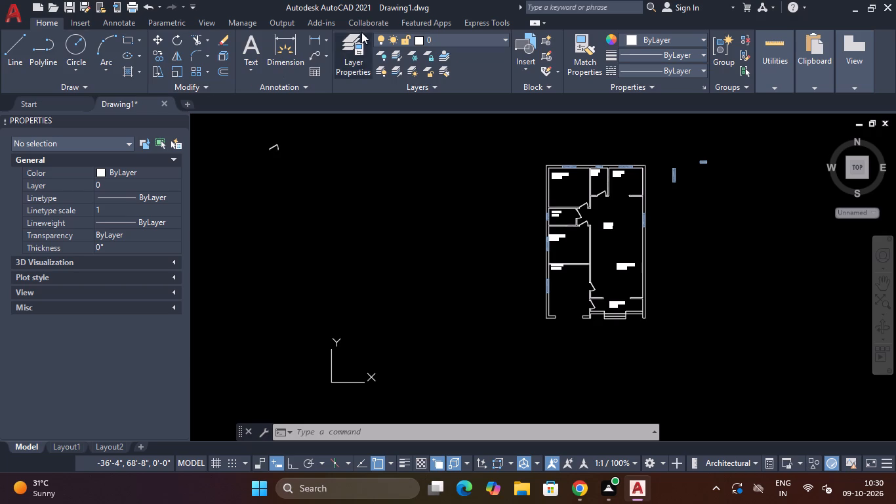
{"action": "left_click", "coordinate": [342, 39]}
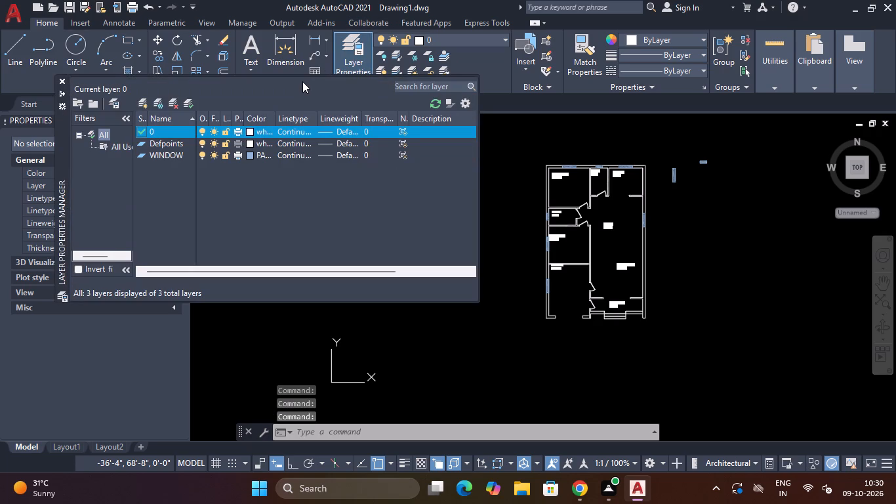
{"action": "left_click", "coordinate": [143, 102]}
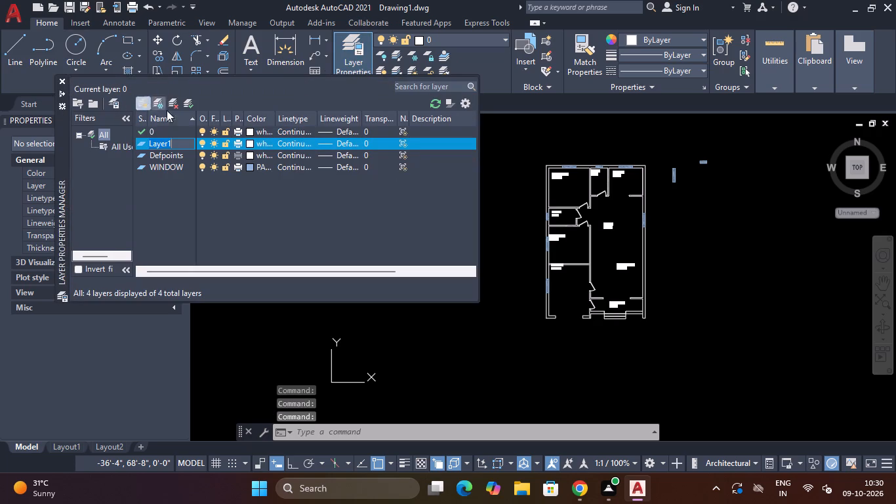
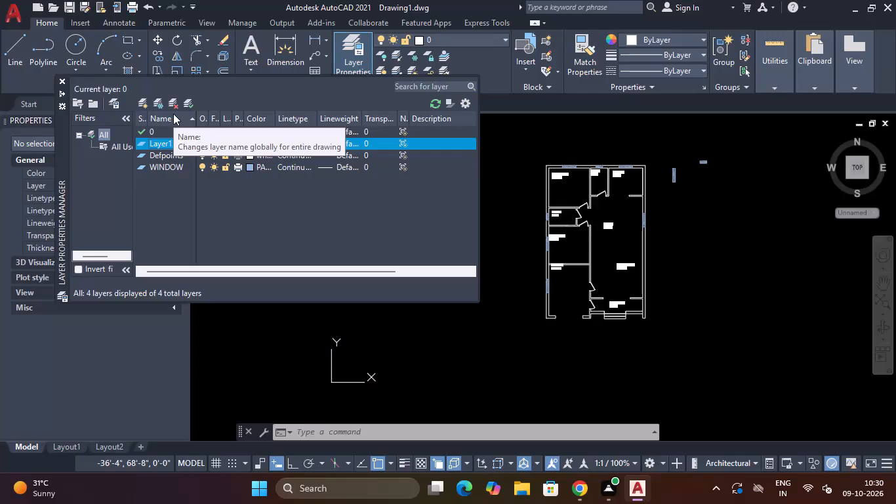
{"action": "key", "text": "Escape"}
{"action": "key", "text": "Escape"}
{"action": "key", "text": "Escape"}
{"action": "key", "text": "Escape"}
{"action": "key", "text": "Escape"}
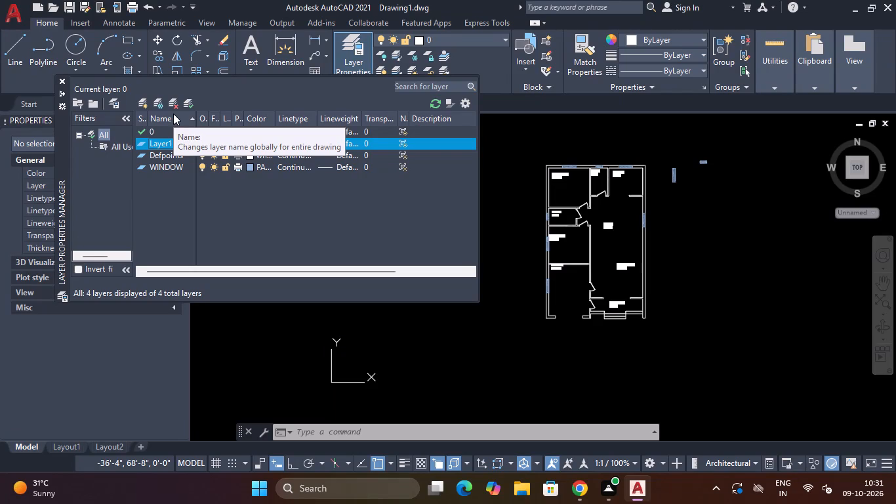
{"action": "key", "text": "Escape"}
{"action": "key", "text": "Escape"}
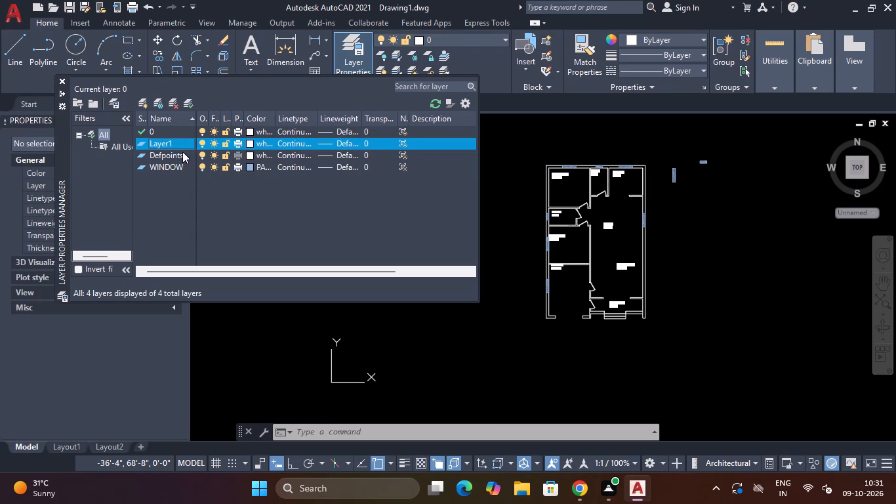
Add a new layer named DOOR with index colour 40, and close the layer manager.
{"action": "left_click", "coordinate": [147, 105]}
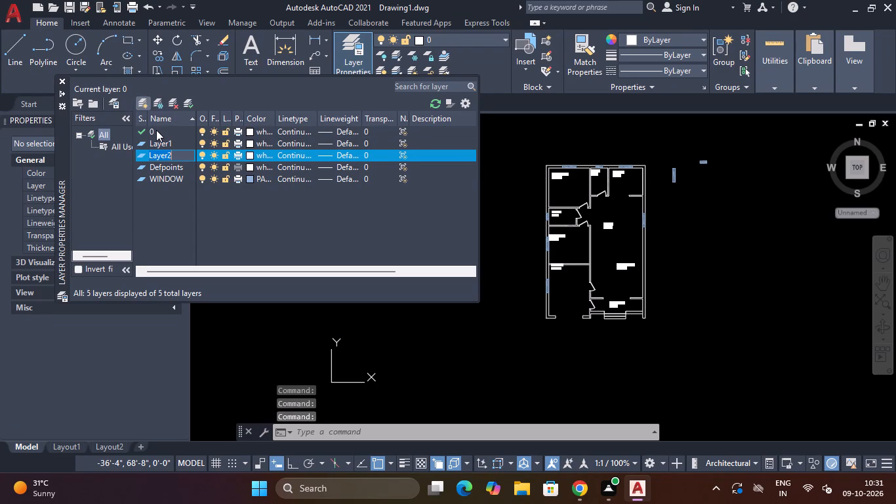
{"action": "key", "text": "BackSpace"}
{"action": "key", "text": "BackSpace"}
{"action": "type", "text": "DOOR"}
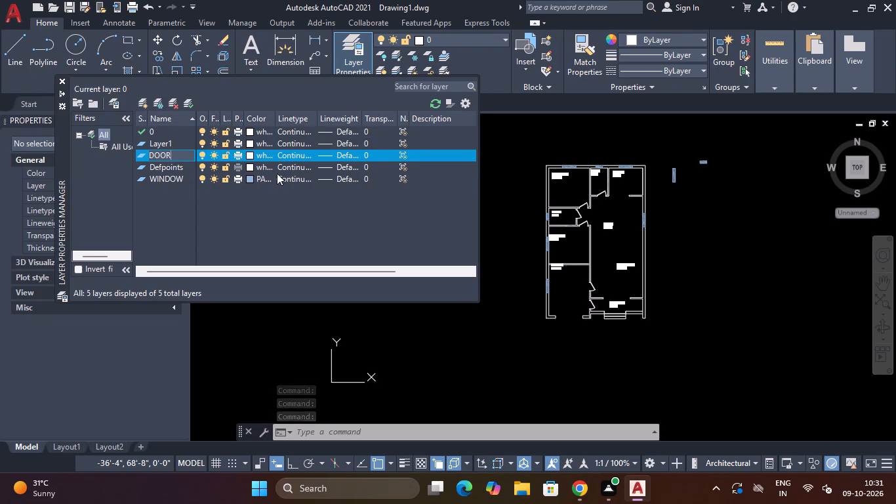
{"action": "left_click", "coordinate": [252, 156]}
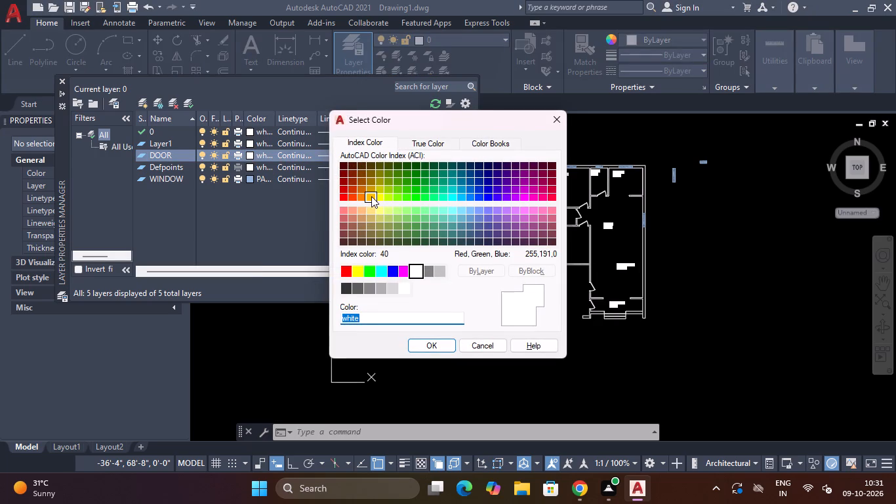
{"action": "left_click", "coordinate": [371, 196]}
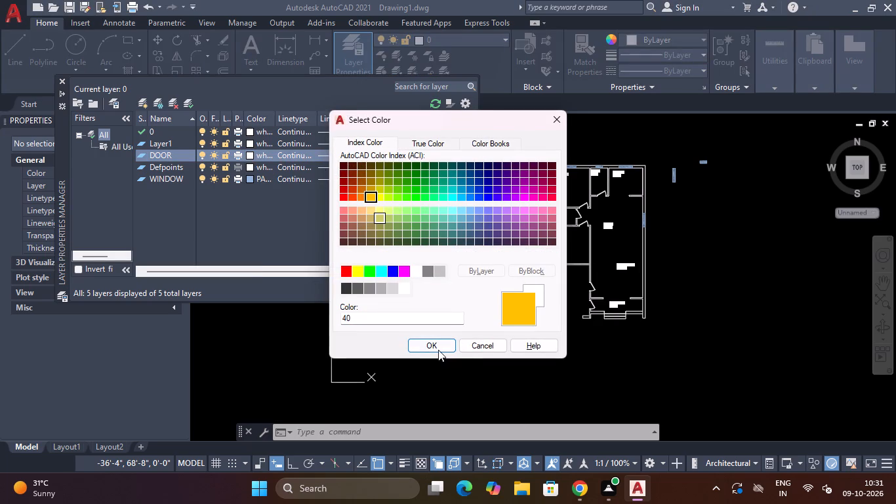
{"action": "left_click", "coordinate": [438, 350]}
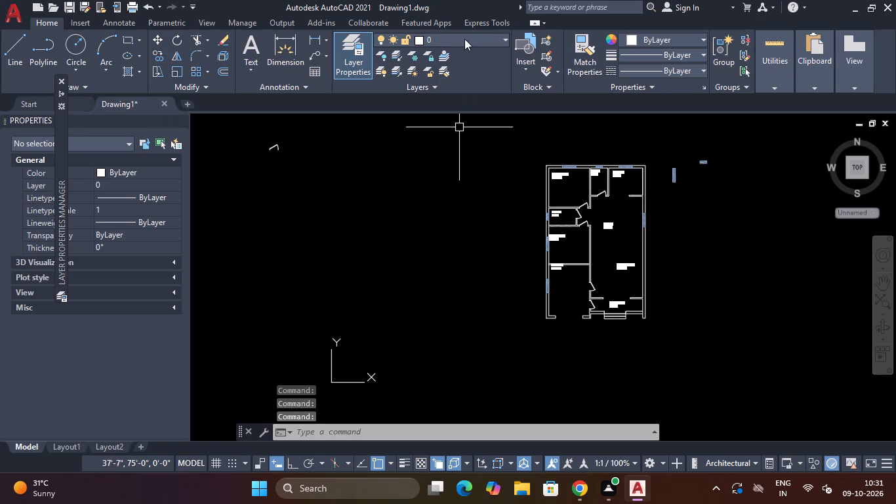
{"action": "left_click", "coordinate": [54, 82]}
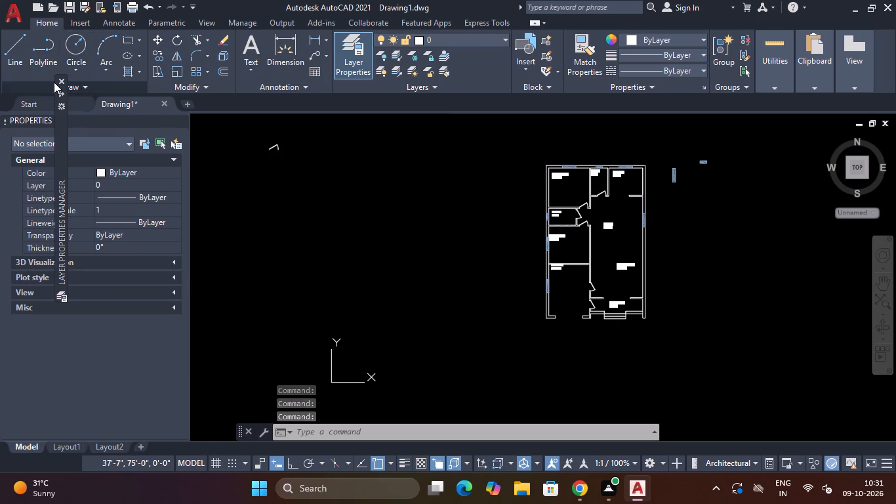
{"action": "left_click", "coordinate": [58, 81]}
{"action": "key", "text": "Escape"}
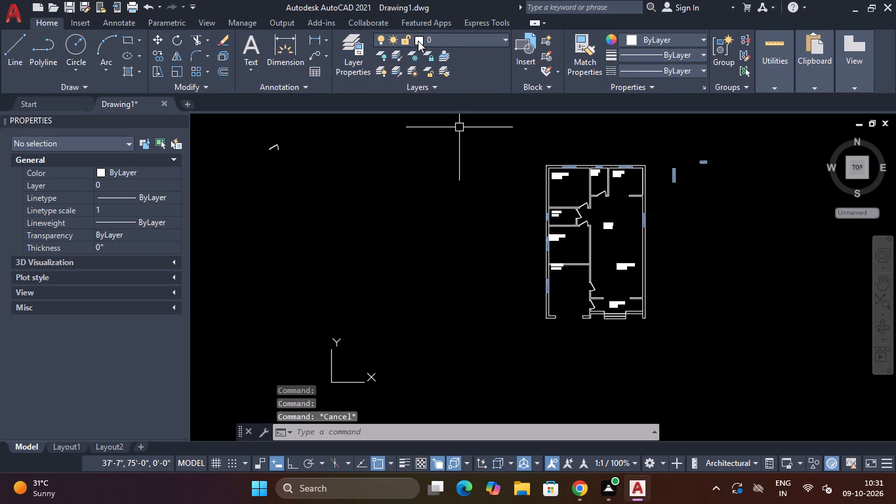
Make DOOR the current layer.
{"action": "left_click", "coordinate": [450, 38]}
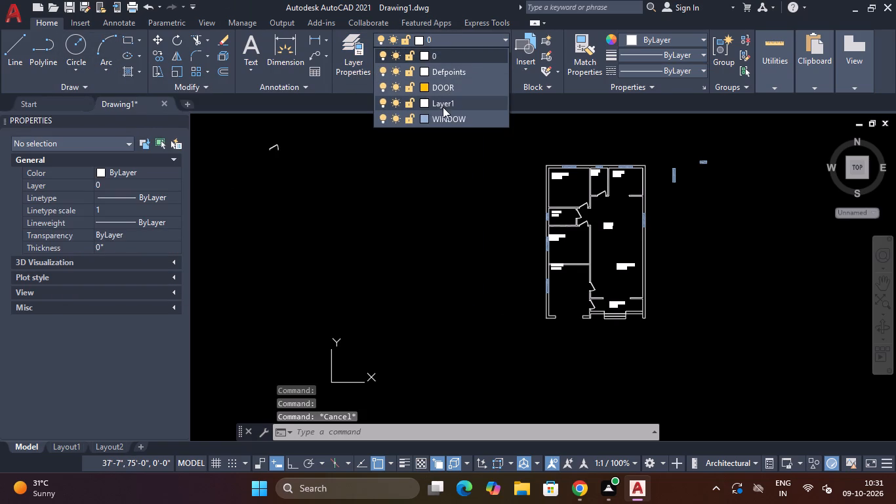
{"action": "double_click", "coordinate": [460, 89]}
{"action": "key", "text": "Escape"}
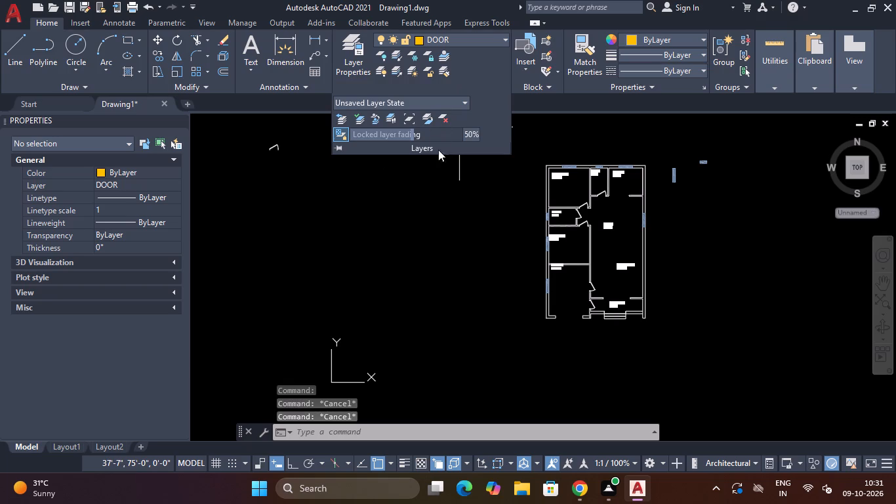
{"action": "key", "text": "Escape"}
{"action": "key", "text": "Escape"}
Draw a short sloping sample line on the DOOR layer in the empty space beside the floor plan.
{"action": "type", "text": "L"}
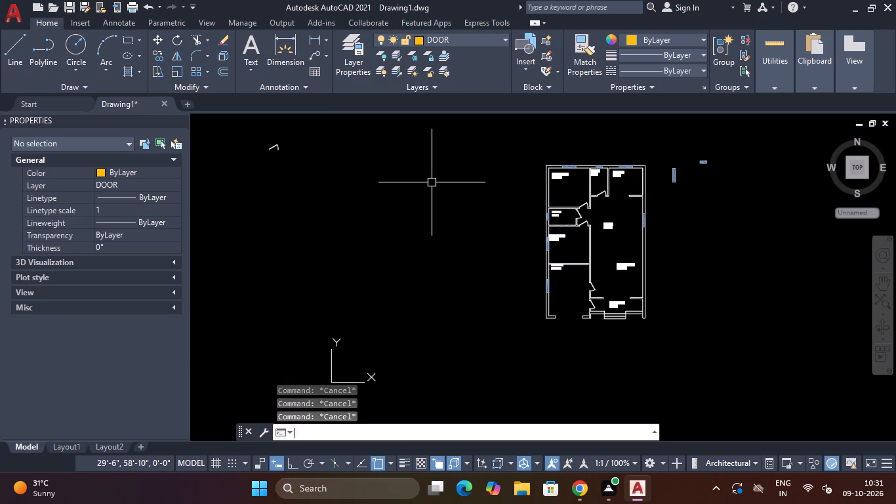
{"action": "key", "text": "space"}
{"action": "left_click", "coordinate": [432, 182]}
{"action": "left_click", "coordinate": [439, 226]}
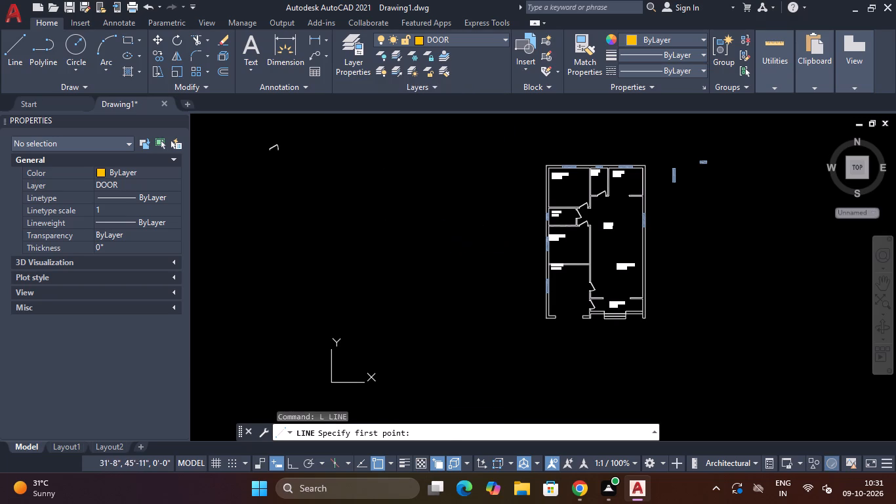
{"action": "left_click", "coordinate": [392, 263]}
{"action": "key", "text": "Escape"}
Match the sample line's properties onto the BEDROOM 2 door and the door of the toilet beside the KITCHEN.
{"action": "type", "text": "MA"}
{"action": "key", "text": "space"}
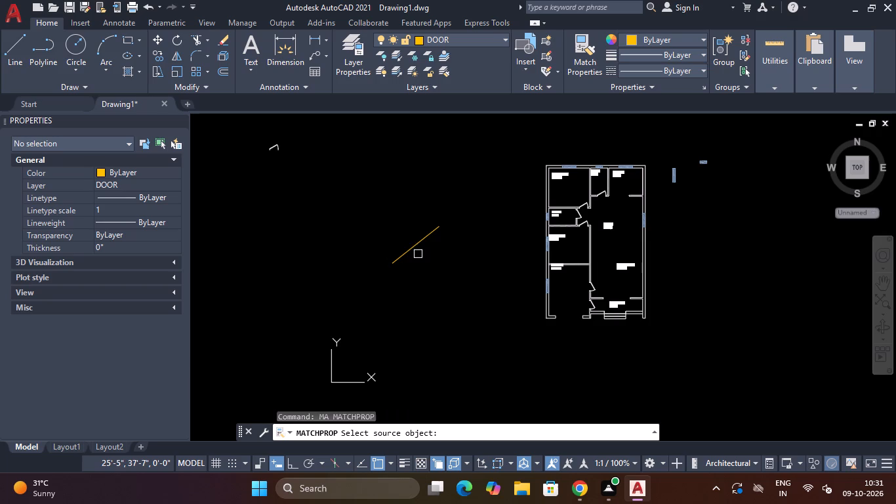
{"action": "left_click", "coordinate": [412, 249]}
{"action": "scroll", "coordinate": [584, 190], "scroll_direction": "up", "scroll_amount": 4}
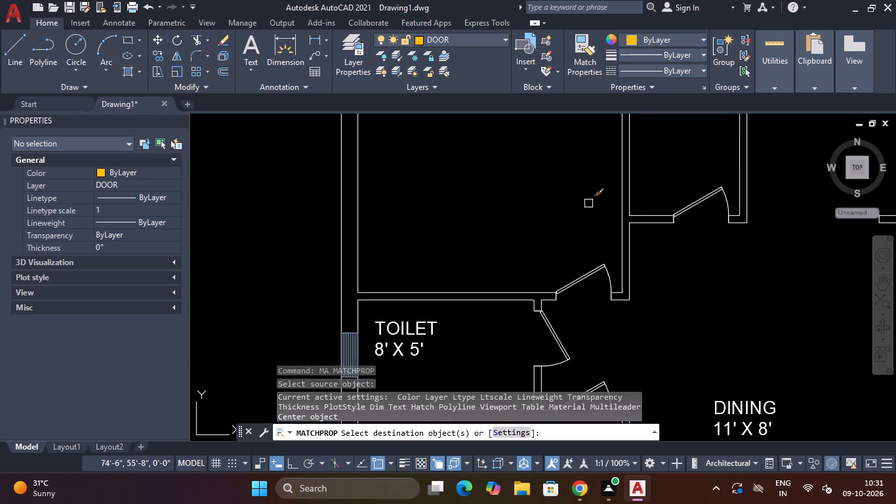
{"action": "scroll", "coordinate": [588, 211], "scroll_direction": "up", "scroll_amount": 1}
{"action": "left_click", "coordinate": [593, 261]}
{"action": "left_click", "coordinate": [570, 331]}
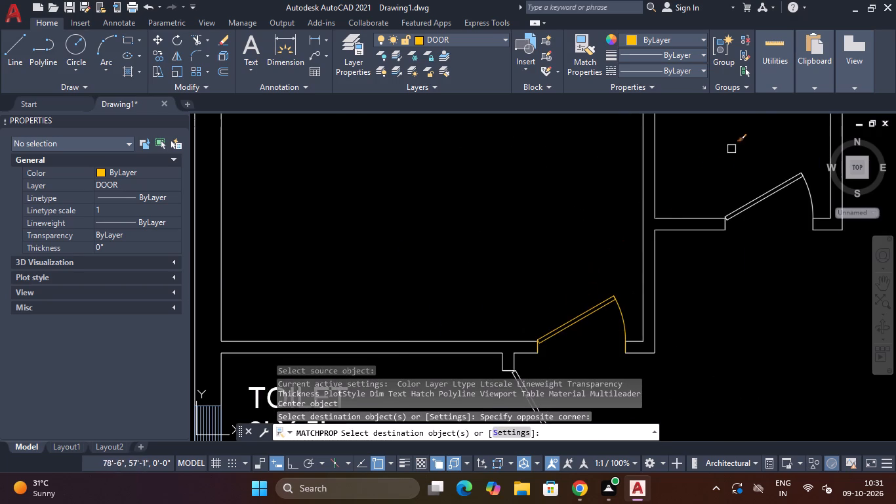
{"action": "scroll", "coordinate": [744, 133], "scroll_direction": "down", "scroll_amount": 1}
{"action": "scroll", "coordinate": [744, 160], "scroll_direction": "up", "scroll_amount": 2}
{"action": "left_click", "coordinate": [777, 159]}
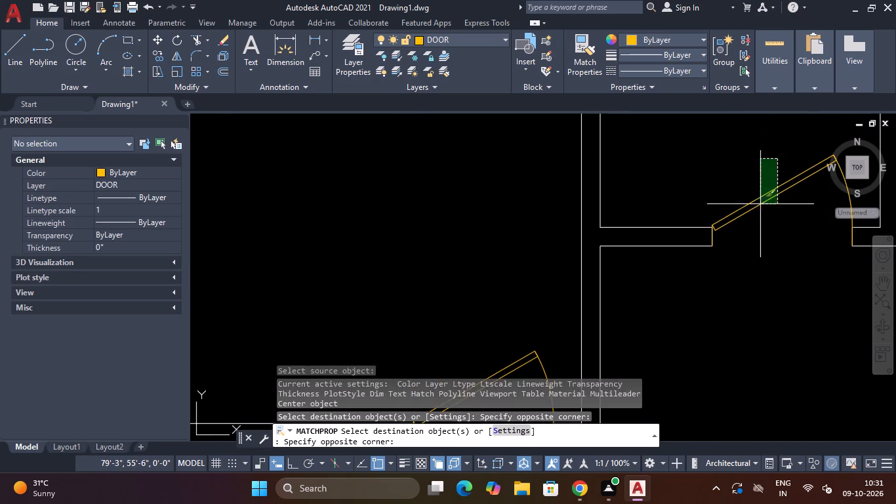
{"action": "left_click", "coordinate": [760, 204]}
Match the sample line's properties onto the BEDROOM 1 door and the TOILET 8' X 5' door.
{"action": "scroll", "coordinate": [759, 203], "scroll_direction": "down", "scroll_amount": 6}
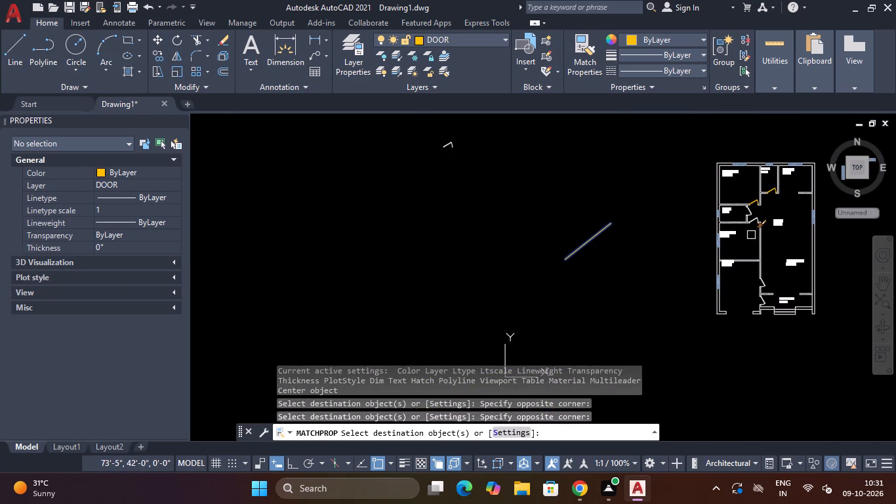
{"action": "scroll", "coordinate": [751, 226], "scroll_direction": "up", "scroll_amount": 3}
{"action": "left_click", "coordinate": [778, 174]}
{"action": "left_click", "coordinate": [766, 195]}
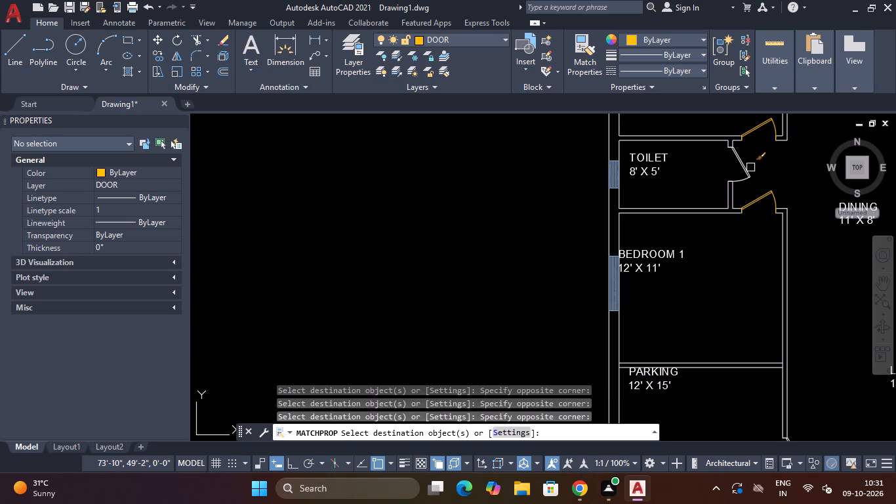
{"action": "left_click", "coordinate": [744, 154]}
{"action": "left_click", "coordinate": [735, 163]}
Match the sample line's properties onto the door between PARKING and the LIVING ROOM, and end the matching.
{"action": "scroll", "coordinate": [755, 174], "scroll_direction": "down", "scroll_amount": 3}
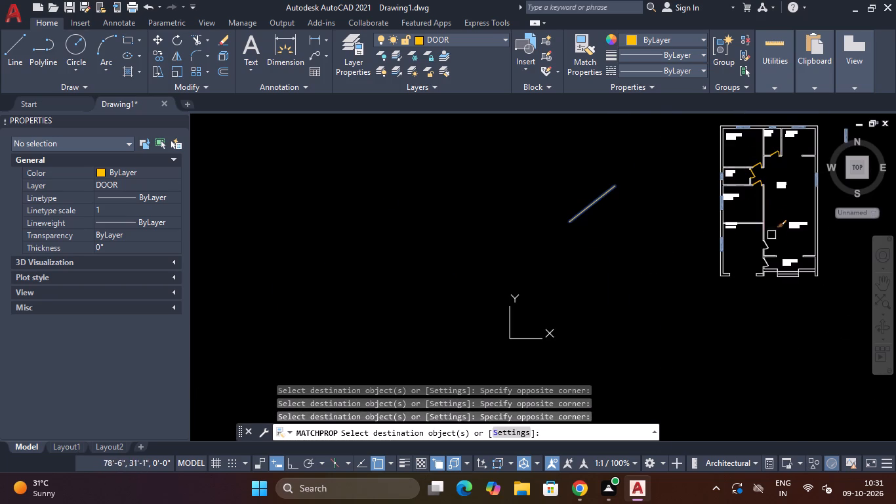
{"action": "scroll", "coordinate": [775, 268], "scroll_direction": "up", "scroll_amount": 3}
{"action": "scroll", "coordinate": [779, 259], "scroll_direction": "down", "scroll_amount": 3}
{"action": "scroll", "coordinate": [775, 227], "scroll_direction": "up", "scroll_amount": 3}
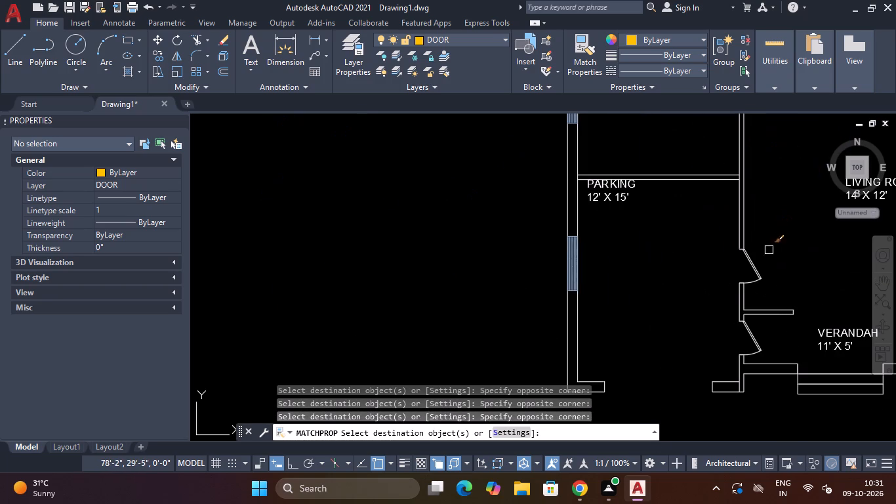
{"action": "left_click_drag", "start_coordinate": [769, 250], "coordinate": [765, 256]}
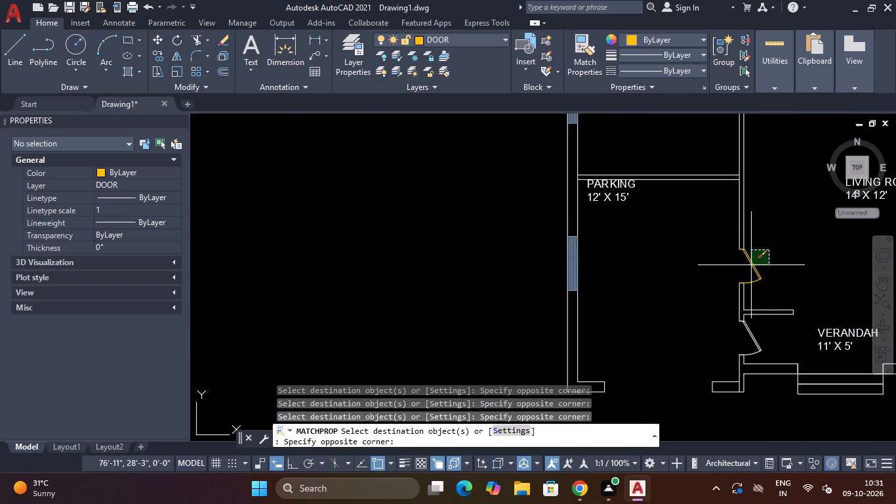
{"action": "left_click", "coordinate": [751, 265]}
{"action": "scroll", "coordinate": [750, 265], "scroll_direction": "down", "scroll_amount": 4}
{"action": "scroll", "coordinate": [769, 216], "scroll_direction": "up", "scroll_amount": 2}
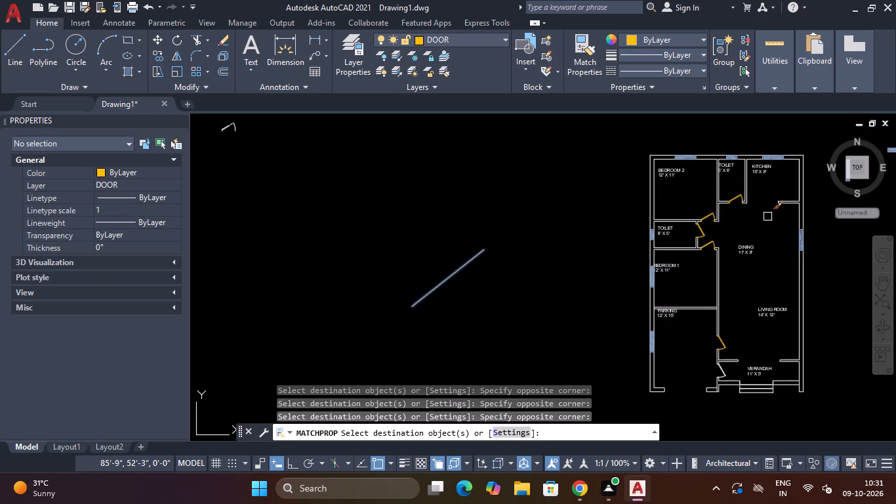
{"action": "middle_click_drag", "start_coordinate": [752, 270], "coordinate": [693, 214]}
{"action": "scroll", "coordinate": [693, 214], "scroll_direction": "down", "scroll_amount": 2}
{"action": "scroll", "coordinate": [693, 214], "scroll_direction": "up", "scroll_amount": 1}
{"action": "key", "text": "Escape"}
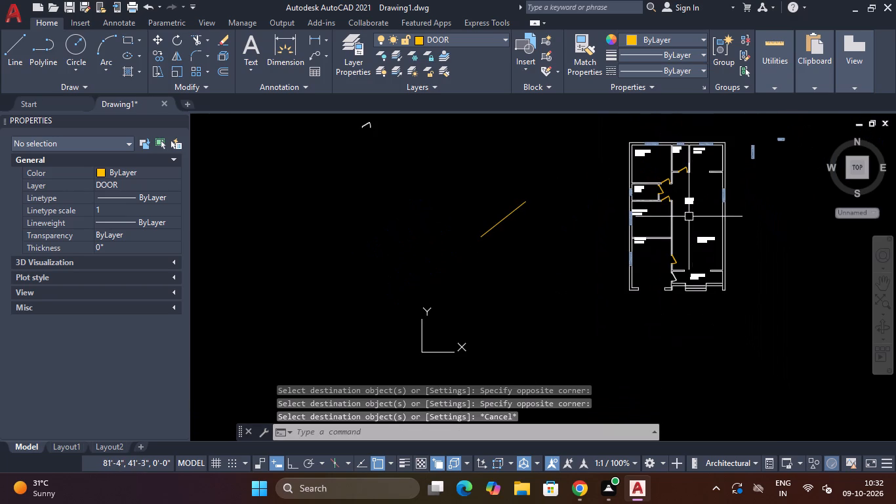
Flip the TOILET 8' X 5' door so that it swings into the toilet.
{"action": "scroll", "coordinate": [659, 182], "scroll_direction": "up", "scroll_amount": 3}
{"action": "left_click", "coordinate": [670, 203]}
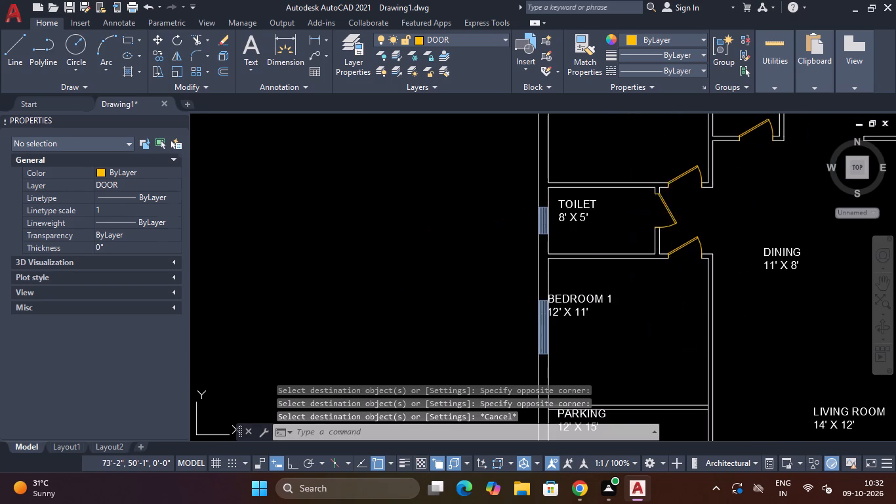
{"action": "scroll", "coordinate": [660, 212], "scroll_direction": "up", "scroll_amount": 3}
{"action": "left_click", "coordinate": [638, 192]}
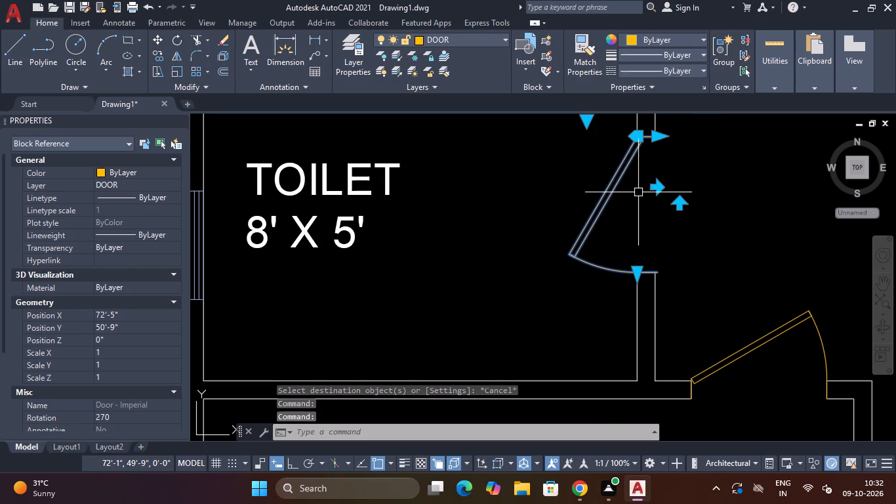
{"action": "scroll", "coordinate": [645, 186], "scroll_direction": "down", "scroll_amount": 3}
{"action": "scroll", "coordinate": [649, 194], "scroll_direction": "up", "scroll_amount": 2}
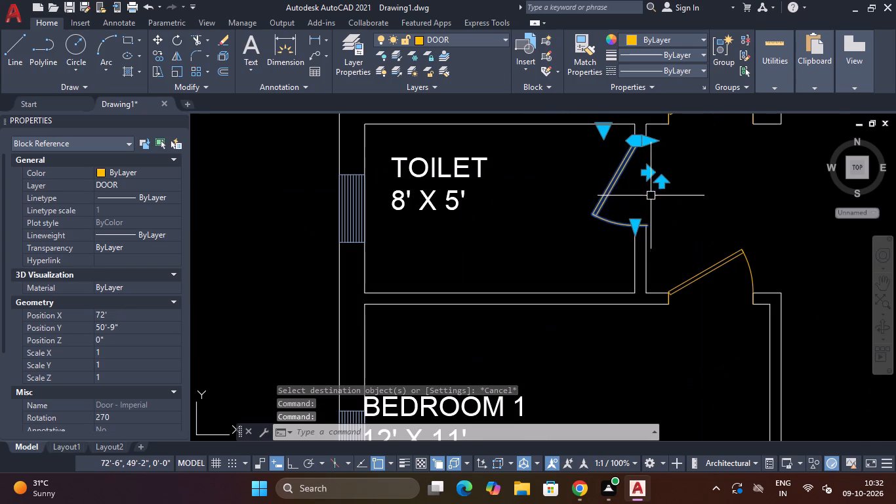
{"action": "key", "text": "Escape"}
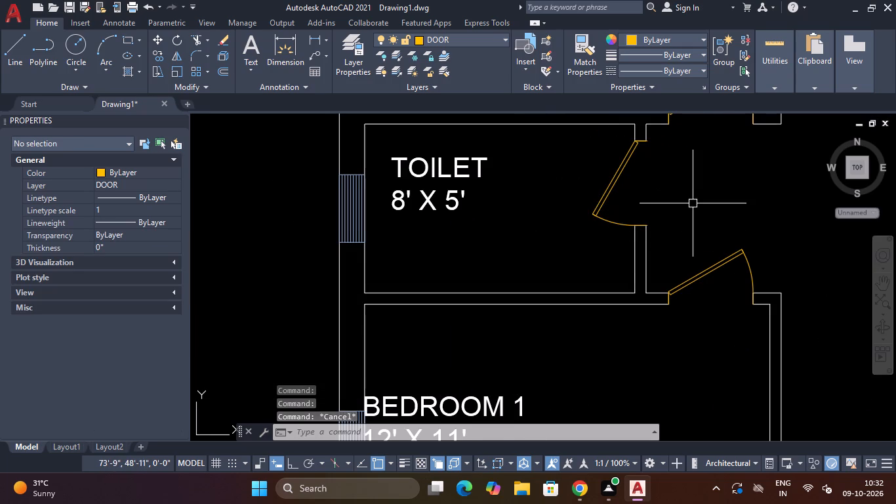
Flip the BEDROOM 2 door's hinge to the opposite jamb, on the side away from the TOILET 8' X 5' door.
{"action": "middle_click_drag", "start_coordinate": [678, 251], "coordinate": [671, 280]}
{"action": "scroll", "coordinate": [655, 220], "scroll_direction": "down", "scroll_amount": 2}
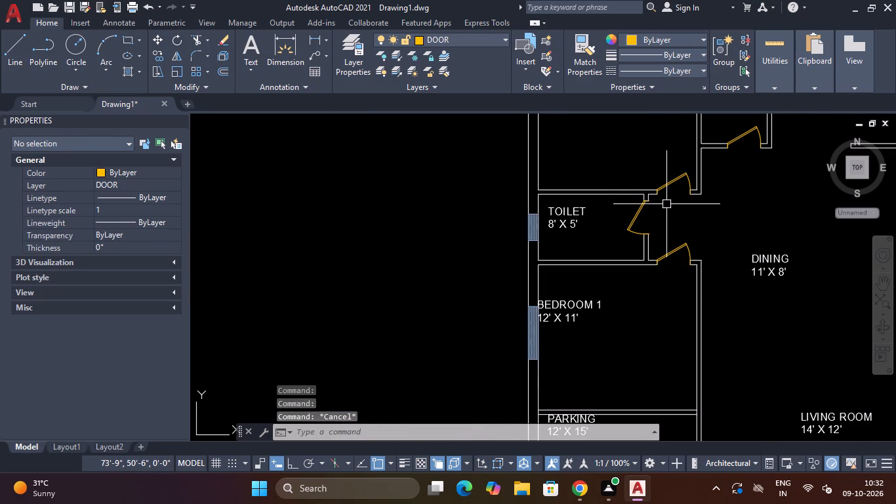
{"action": "middle_click_drag", "start_coordinate": [663, 212], "coordinate": [649, 267]}
{"action": "scroll", "coordinate": [659, 247], "scroll_direction": "up", "scroll_amount": 3}
{"action": "left_click", "coordinate": [642, 220]}
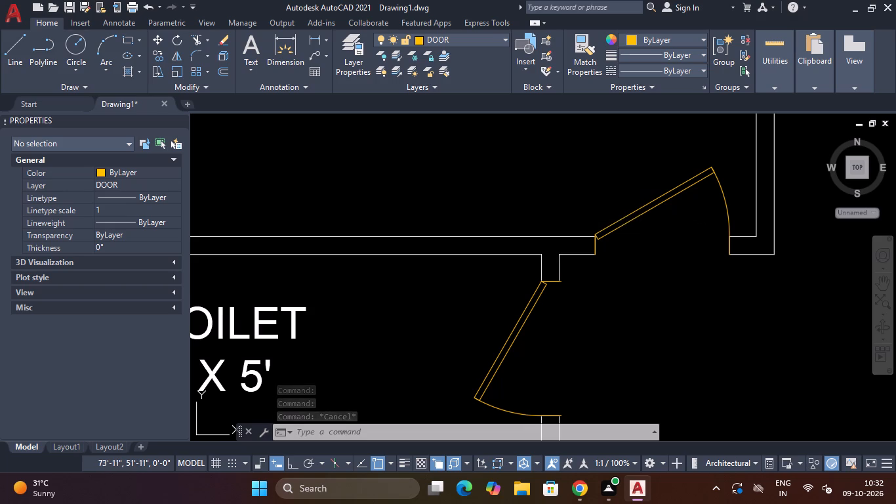
{"action": "left_click", "coordinate": [619, 219]}
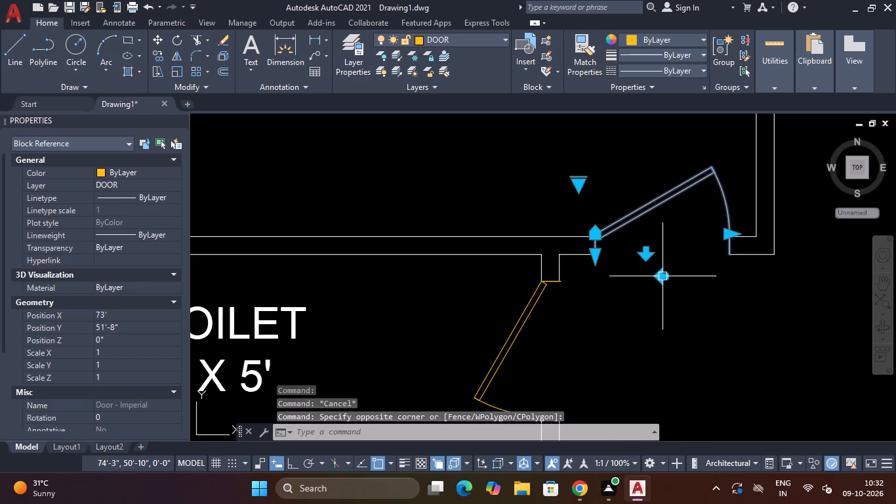
{"action": "left_click", "coordinate": [658, 277]}
{"action": "key", "text": "Escape"}
Flip the BEDROOM 1 door to swing into the bedroom, hinged on the jamb away from the TOILET 8' X 5'.
{"action": "scroll", "coordinate": [654, 277], "scroll_direction": "down", "scroll_amount": 4}
{"action": "scroll", "coordinate": [664, 308], "scroll_direction": "up", "scroll_amount": 3}
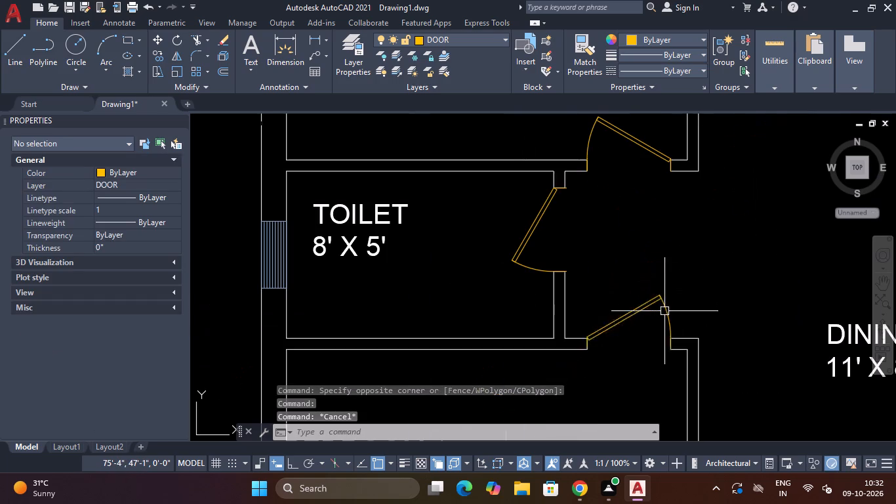
{"action": "left_click", "coordinate": [643, 301]}
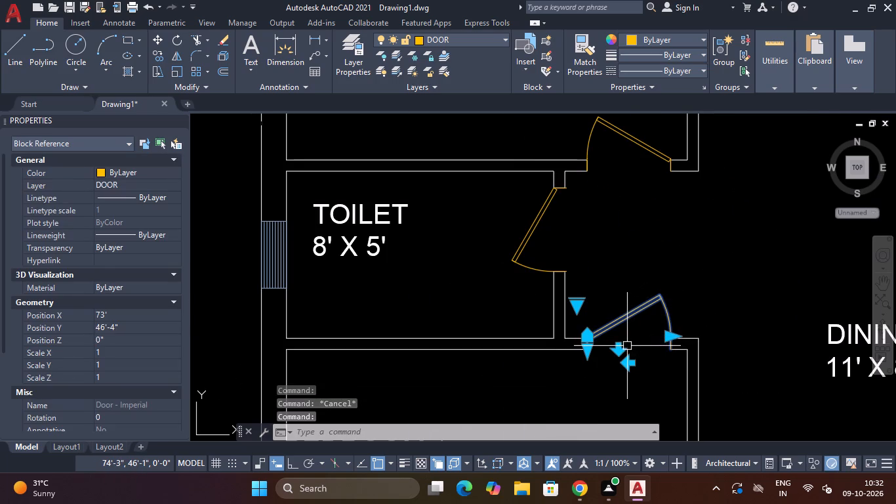
{"action": "left_click", "coordinate": [621, 348]}
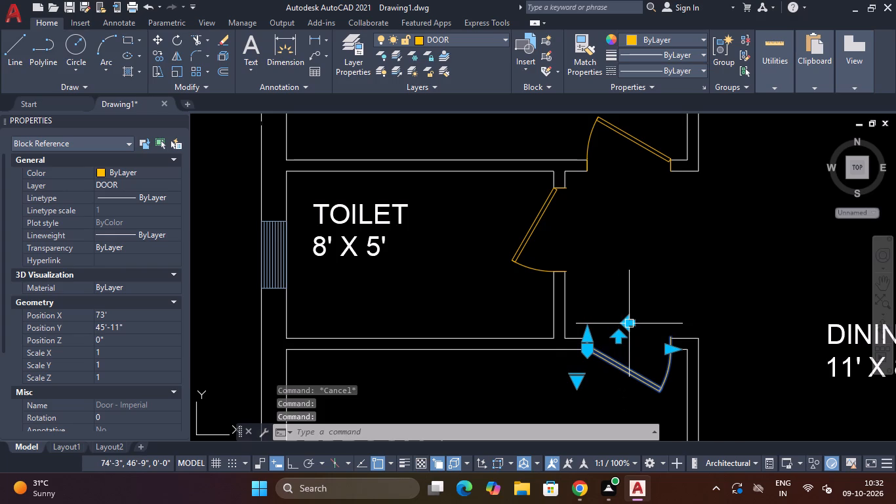
{"action": "left_click", "coordinate": [625, 323]}
{"action": "scroll", "coordinate": [628, 304], "scroll_direction": "down", "scroll_amount": 3}
{"action": "key", "text": "Escape"}
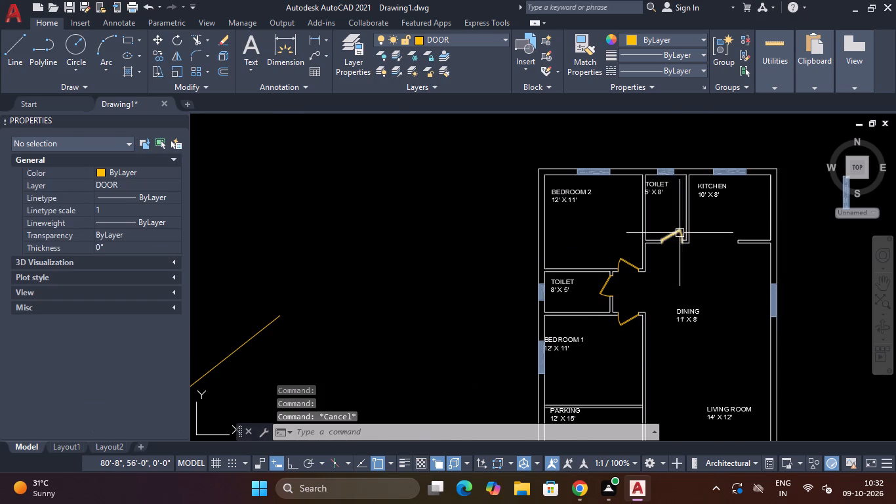
Flip the hinge of the TOILET 5' X 8' door to the opposite jamb, on the KITCHEN side.
{"action": "scroll", "coordinate": [679, 233], "scroll_direction": "up", "scroll_amount": 2}
{"action": "left_click", "coordinate": [669, 233]}
{"action": "scroll", "coordinate": [662, 253], "scroll_direction": "up", "scroll_amount": 3}
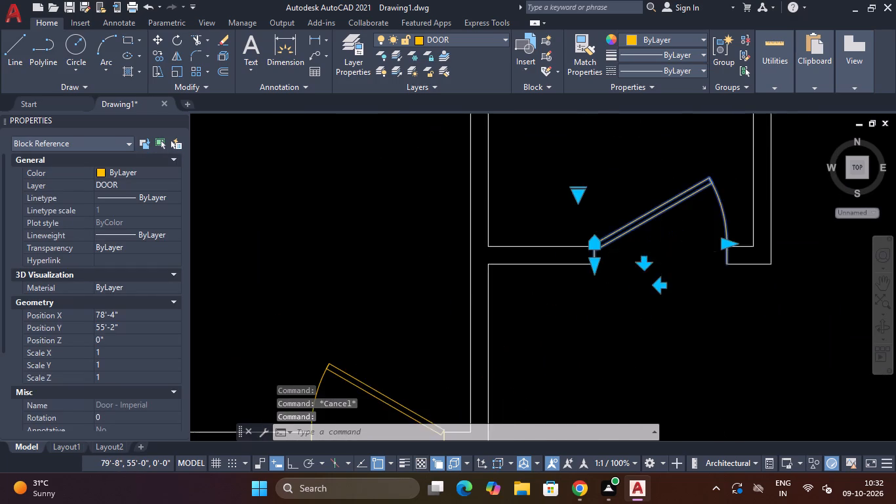
{"action": "left_click", "coordinate": [661, 303]}
{"action": "key", "text": "Escape"}
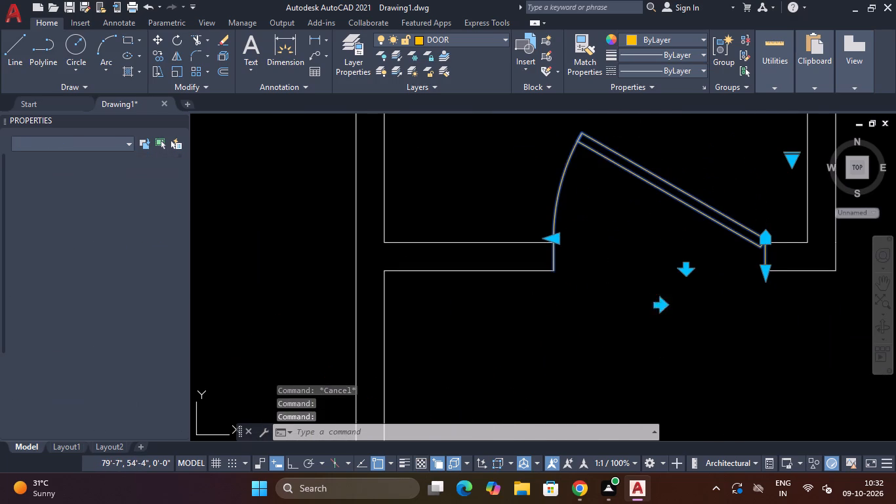
Flip the door between PARKING and the LIVING ROOM so that it swings into the parking.
{"action": "scroll", "coordinate": [661, 303], "scroll_direction": "down", "scroll_amount": 5}
{"action": "scroll", "coordinate": [713, 289], "scroll_direction": "down", "scroll_amount": 4}
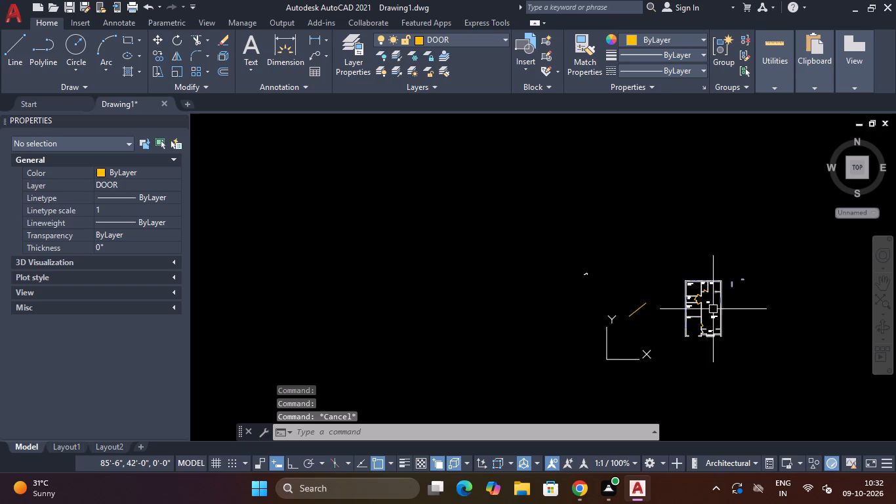
{"action": "scroll", "coordinate": [714, 321], "scroll_direction": "up", "scroll_amount": 4}
{"action": "scroll", "coordinate": [713, 327], "scroll_direction": "down", "scroll_amount": 3}
{"action": "scroll", "coordinate": [707, 336], "scroll_direction": "up", "scroll_amount": 3}
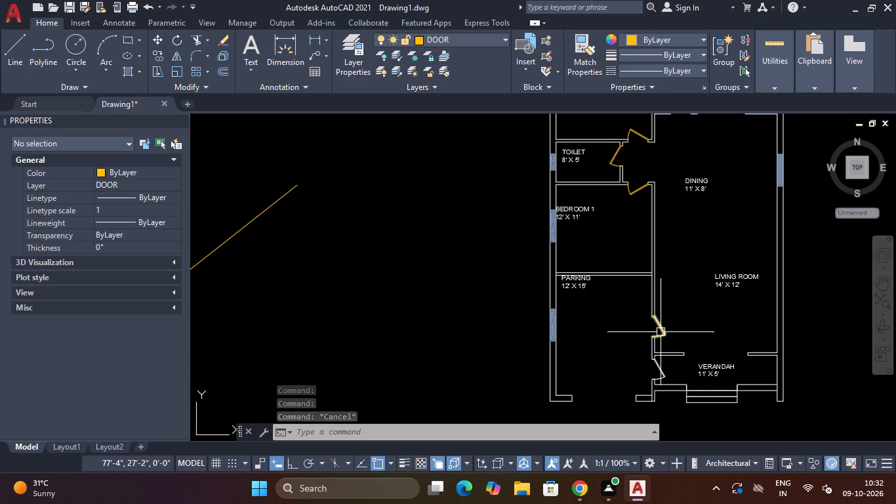
{"action": "left_click", "coordinate": [659, 329]}
{"action": "scroll", "coordinate": [659, 329], "scroll_direction": "up", "scroll_amount": 4}
{"action": "left_click", "coordinate": [617, 303]}
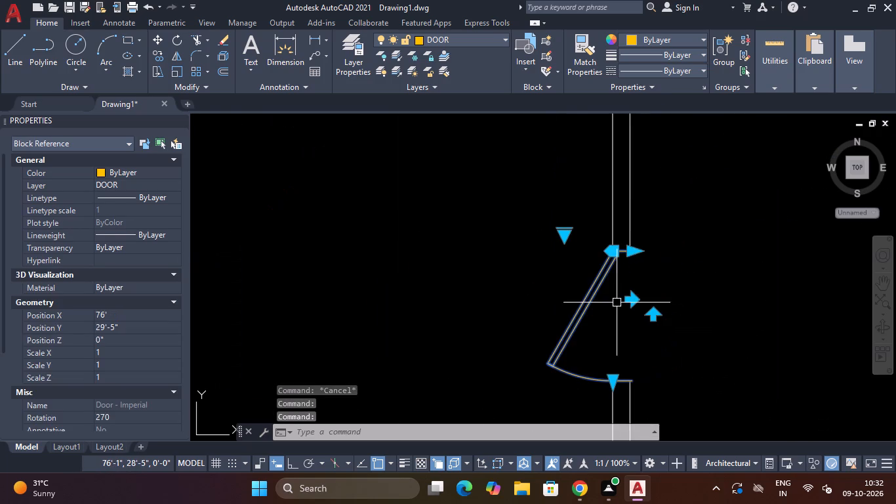
{"action": "scroll", "coordinate": [632, 300], "scroll_direction": "down", "scroll_amount": 4}
{"action": "key", "text": "Escape"}
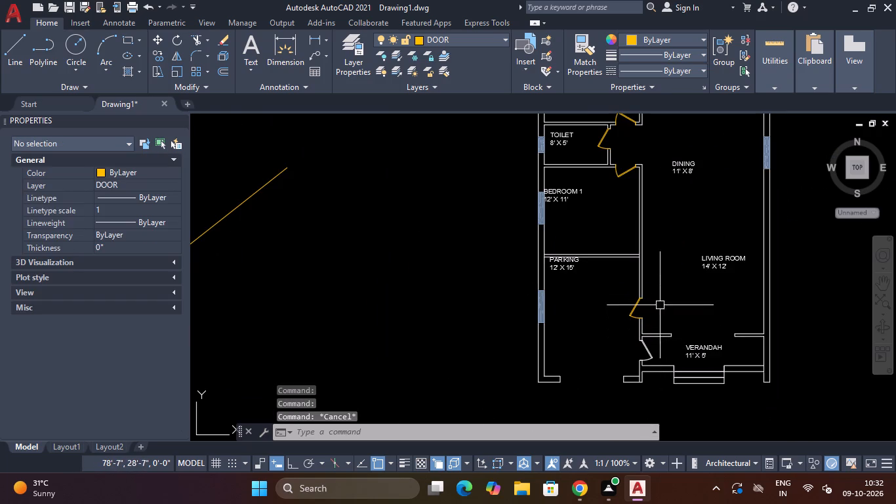
Match the sample line's properties onto the door between PARKING and the VERANDAH, and end the matching.
{"action": "key", "text": "m"}
{"action": "key", "text": "z"}
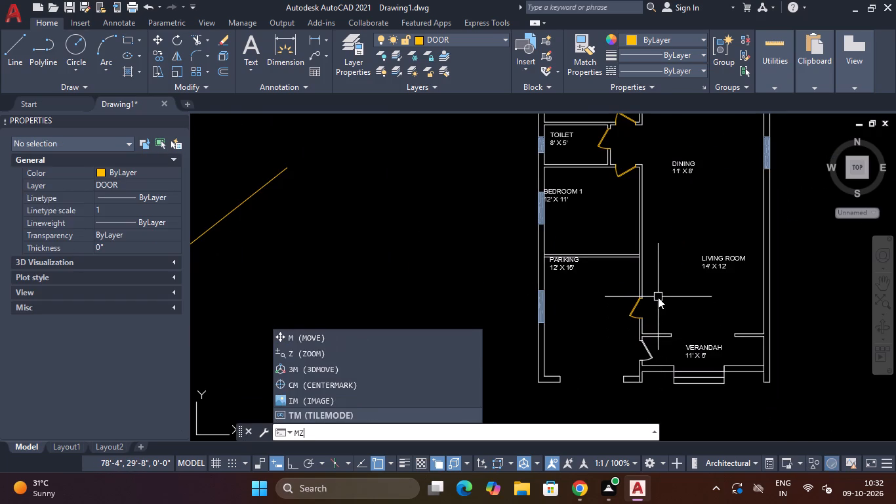
{"action": "key", "text": "BackSpace"}
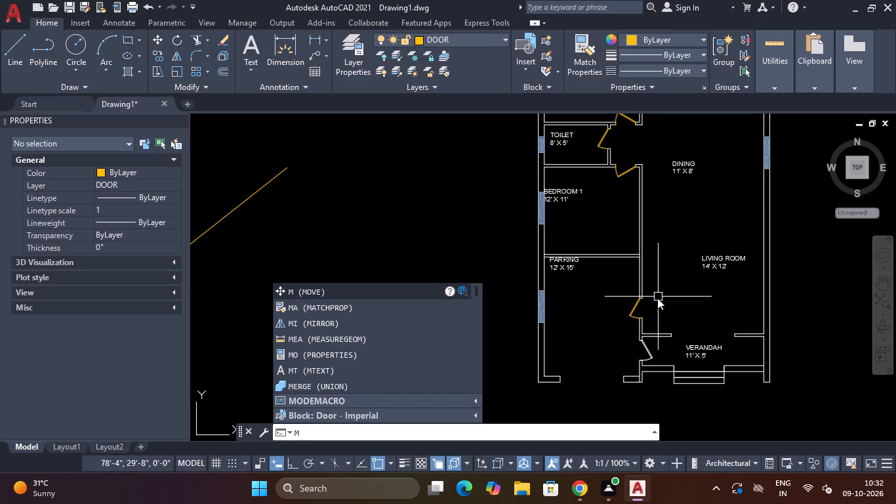
{"action": "type", "text": "A"}
{"action": "key", "text": "space"}
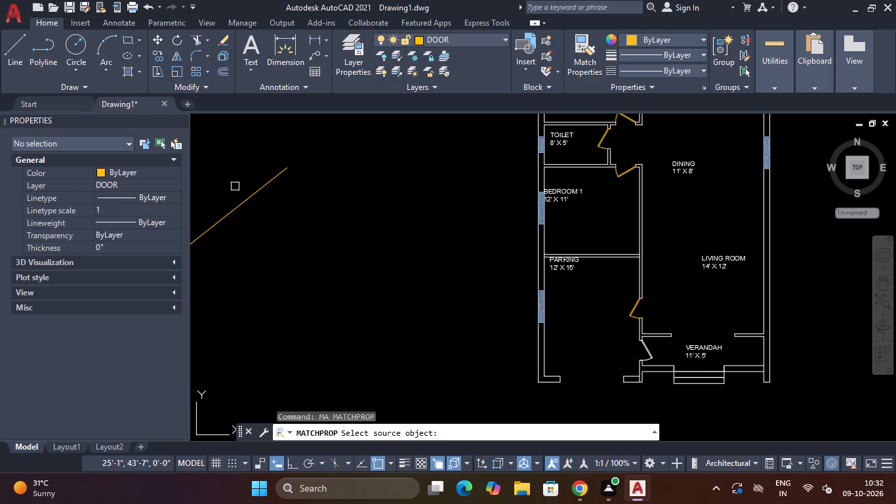
{"action": "left_click", "coordinate": [248, 192]}
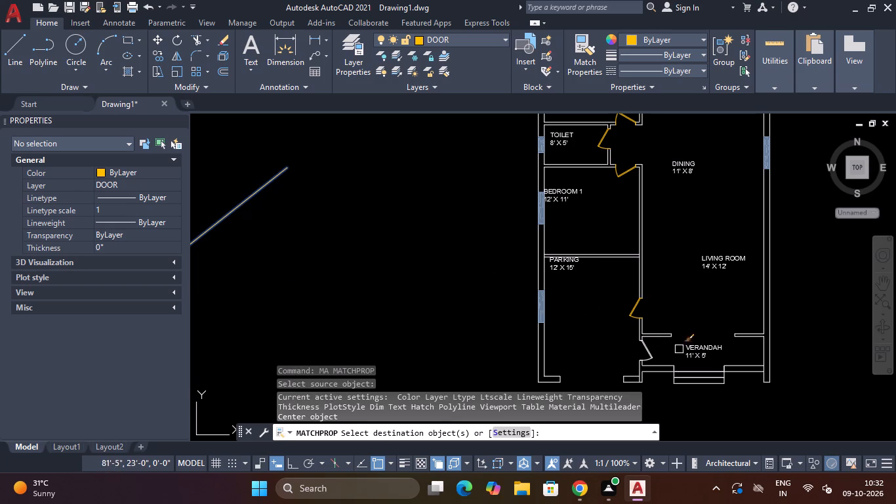
{"action": "left_click", "coordinate": [647, 354]}
{"action": "key", "text": "Escape"}
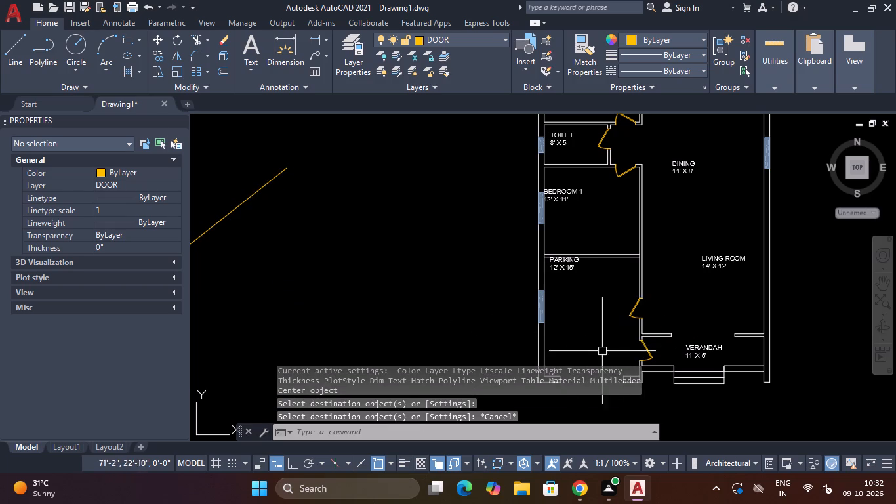
Flip the VERANDAH door to swing into PARKING, hinged on the jamb farther from the LIVING ROOM.
{"action": "scroll", "coordinate": [630, 352], "scroll_direction": "up", "scroll_amount": 2}
{"action": "left_click", "coordinate": [666, 340]}
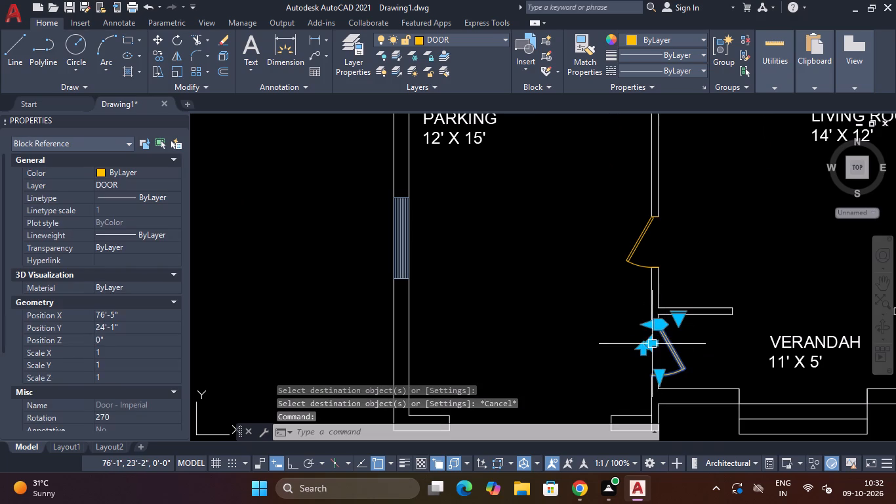
{"action": "left_click", "coordinate": [655, 342]}
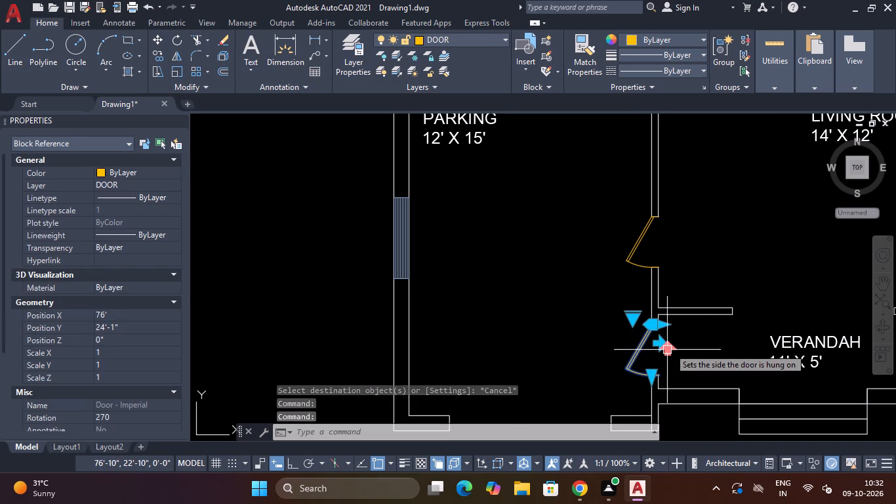
{"action": "left_click", "coordinate": [669, 348]}
{"action": "key", "text": "Escape"}
{"action": "scroll", "coordinate": [686, 326], "scroll_direction": "down", "scroll_amount": 3}
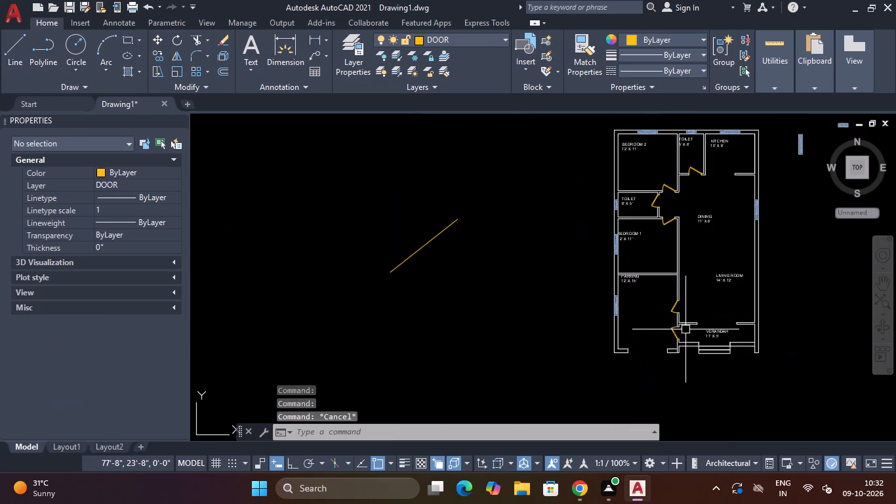
Check the distances around the opening between the LIVING ROOM and the VERANDAH with the Quick measure tool.
{"action": "scroll", "coordinate": [701, 313], "scroll_direction": "up", "scroll_amount": 2}
{"action": "scroll", "coordinate": [695, 294], "scroll_direction": "down", "scroll_amount": 2}
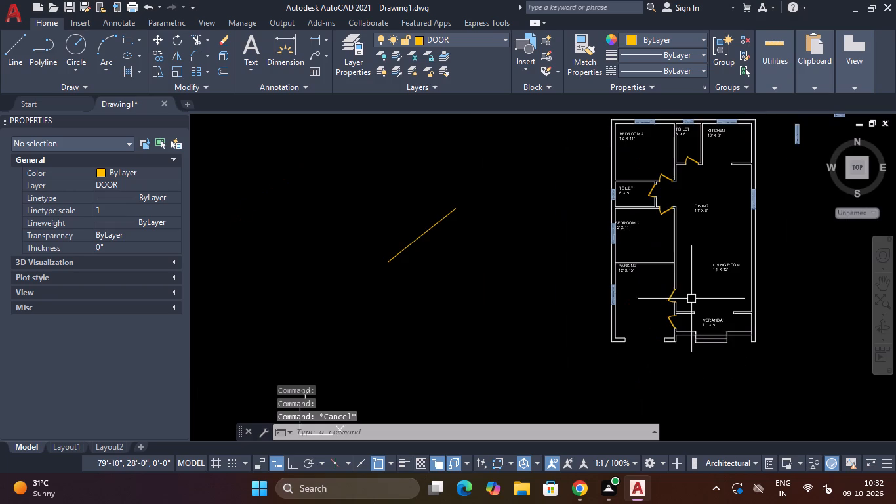
{"action": "scroll", "coordinate": [710, 308], "scroll_direction": "up", "scroll_amount": 1}
{"action": "scroll", "coordinate": [710, 309], "scroll_direction": "down", "scroll_amount": 3}
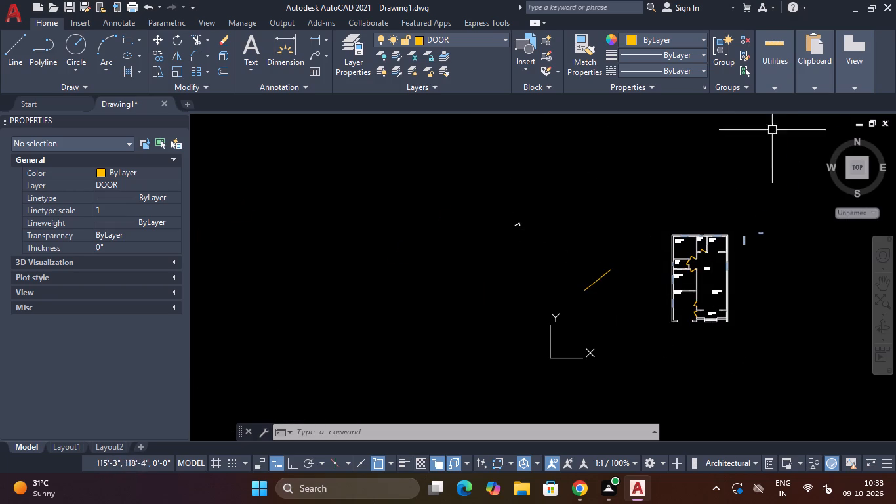
{"action": "left_click", "coordinate": [772, 45]}
{"action": "left_click", "coordinate": [785, 105]}
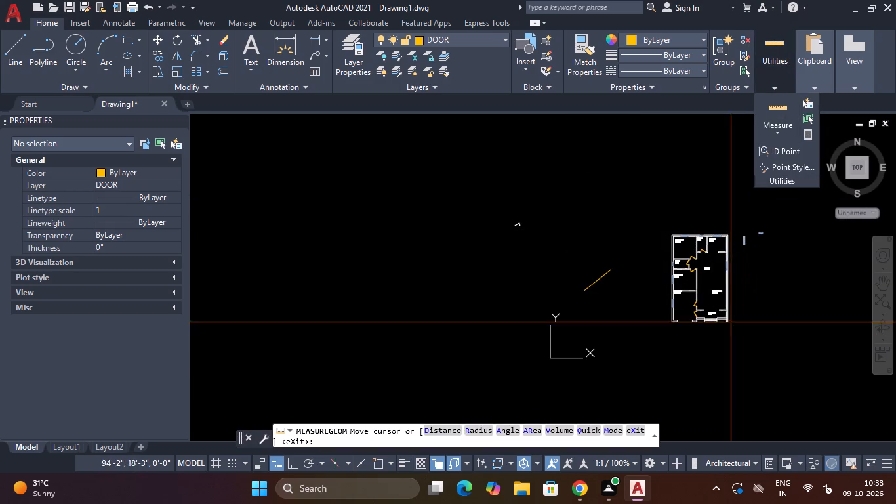
{"action": "scroll", "coordinate": [723, 304], "scroll_direction": "up", "scroll_amount": 4}
{"action": "scroll", "coordinate": [673, 321], "scroll_direction": "up", "scroll_amount": 2}
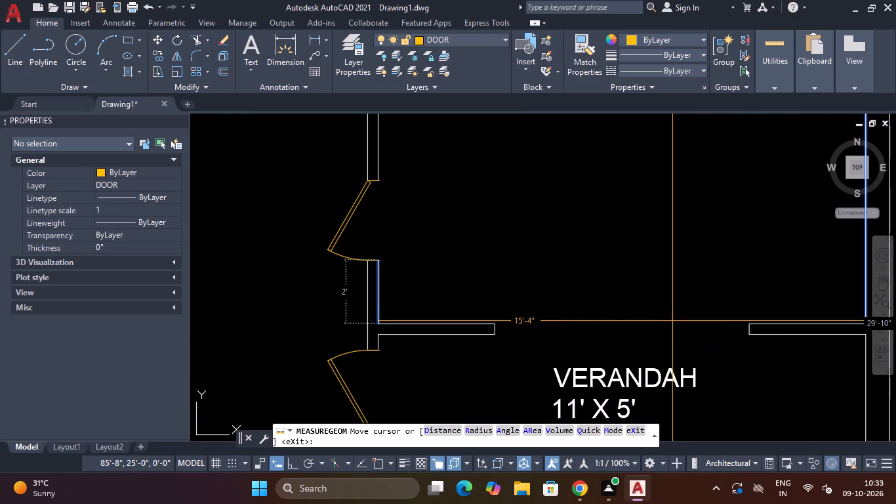
{"action": "scroll", "coordinate": [671, 331], "scroll_direction": "down", "scroll_amount": 4}
{"action": "key", "text": "Escape"}
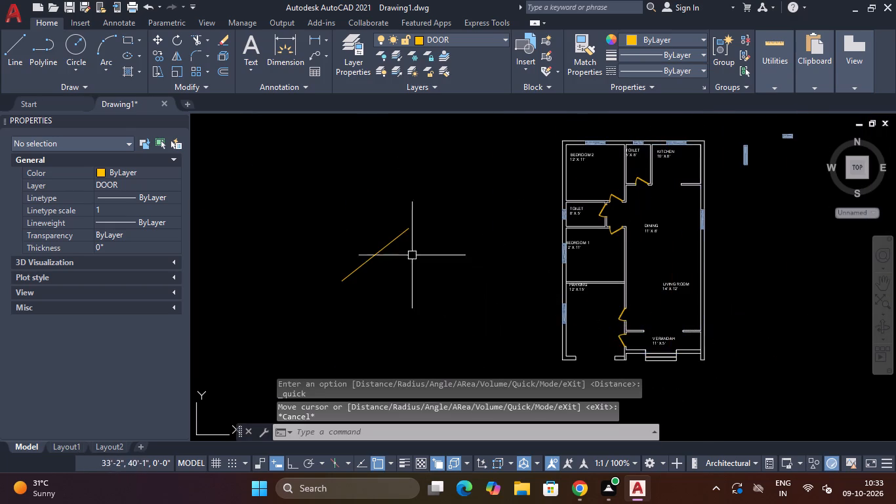
Insert a Door - Imperial sample block in the empty space above the sample line, outside the floor plan.
{"action": "scroll", "coordinate": [399, 248], "scroll_direction": "down", "scroll_amount": 3}
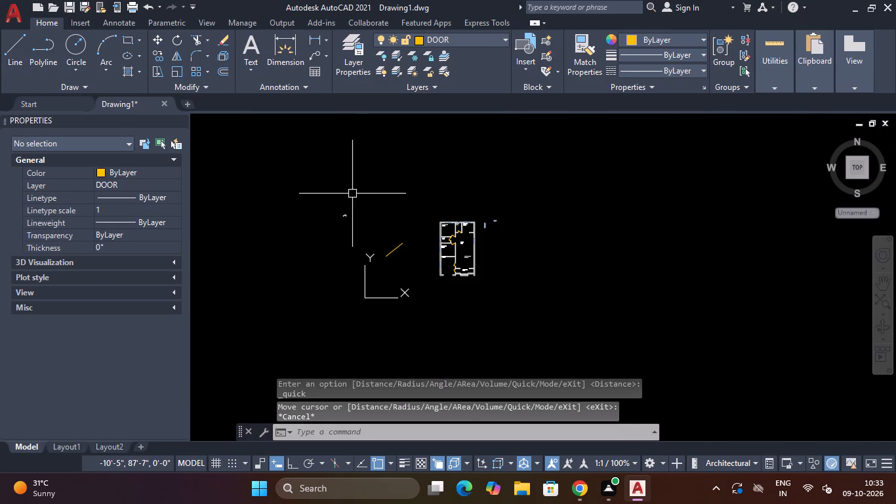
{"action": "key", "text": "ctrl+3"}
{"action": "left_click_drag", "start_coordinate": [554, 108], "coordinate": [381, 157]}
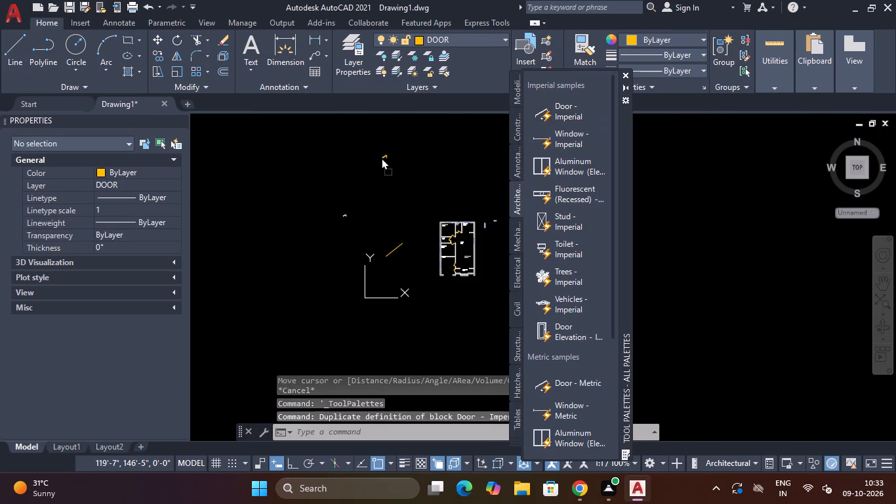
{"action": "left_click_drag", "start_coordinate": [381, 157], "coordinate": [379, 157]}
{"action": "key", "text": "Escape"}
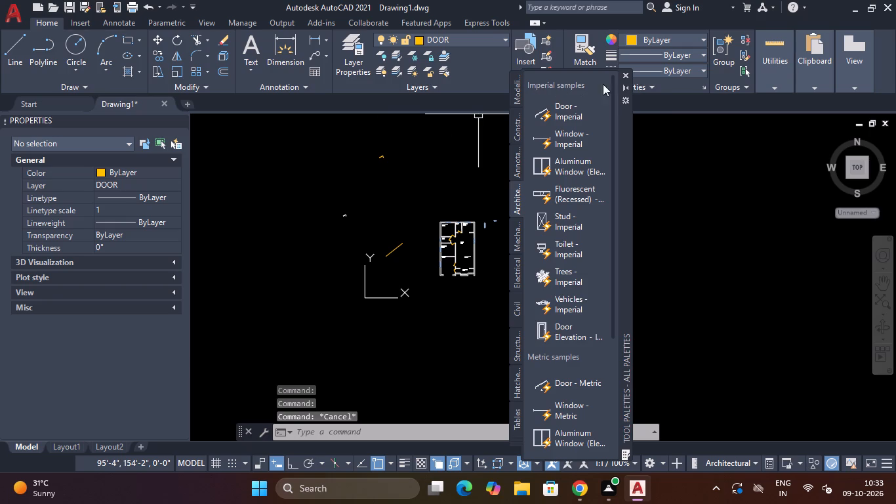
{"action": "left_click", "coordinate": [628, 73]}
Draw a 4' horizontal reference line just below the newly inserted door, with Ortho on.
{"action": "scroll", "coordinate": [372, 152], "scroll_direction": "up", "scroll_amount": 3}
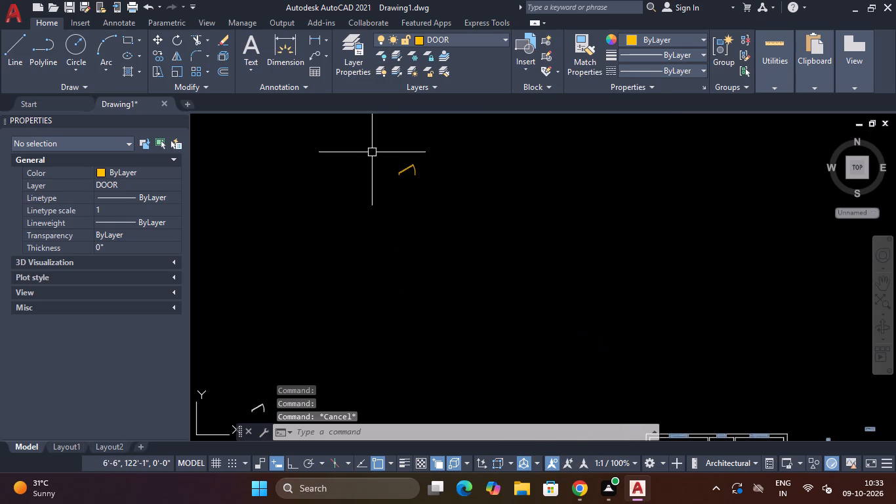
{"action": "scroll", "coordinate": [399, 161], "scroll_direction": "up", "scroll_amount": 2}
{"action": "scroll", "coordinate": [401, 163], "scroll_direction": "down", "scroll_amount": 3}
{"action": "scroll", "coordinate": [403, 165], "scroll_direction": "up", "scroll_amount": 3}
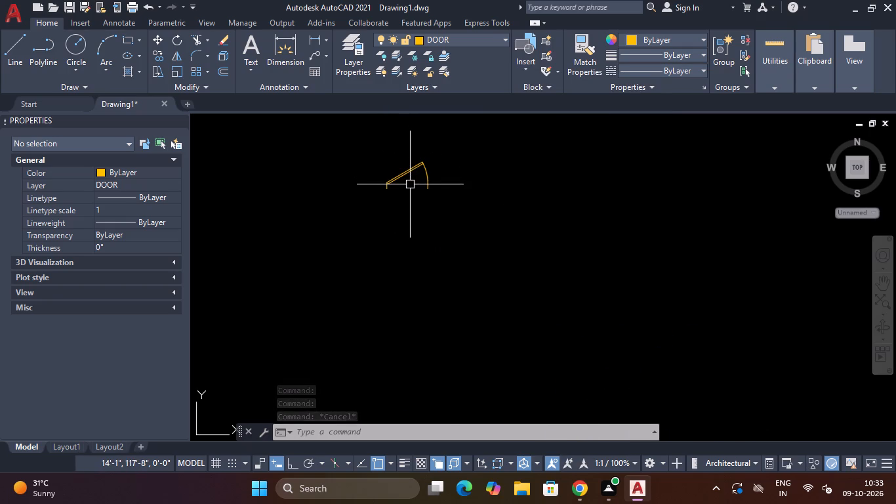
{"action": "type", "text": "L"}
{"action": "key", "text": "space"}
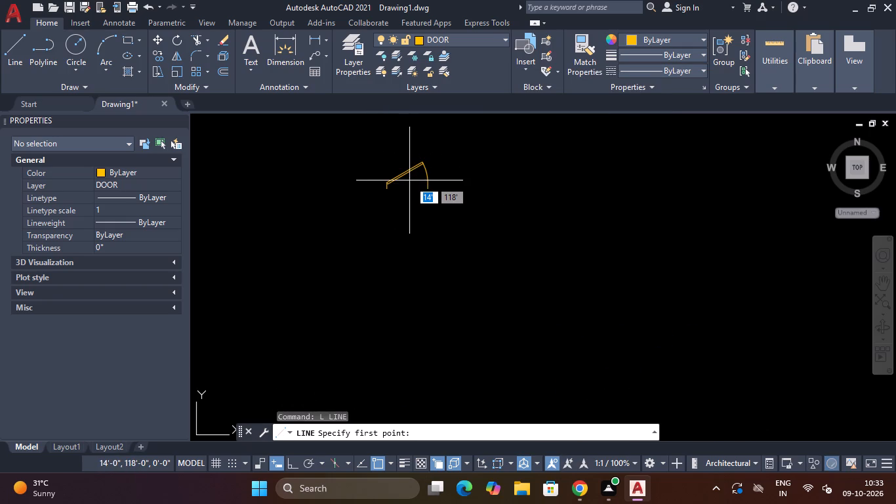
{"action": "left_click", "coordinate": [371, 222]}
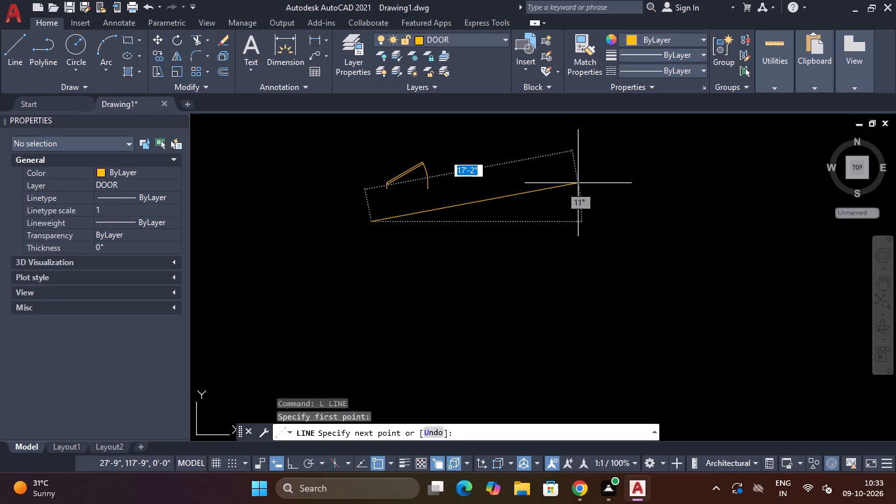
{"action": "key", "text": "F8"}
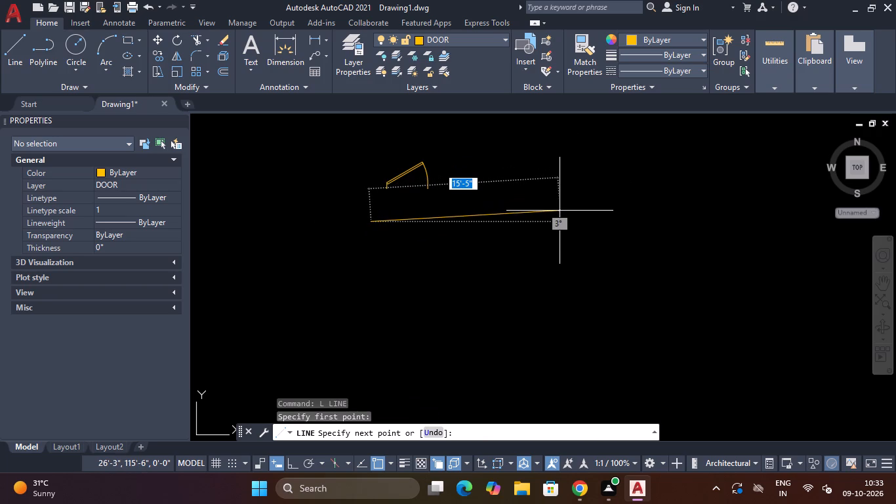
{"action": "type", "text": "4'"}
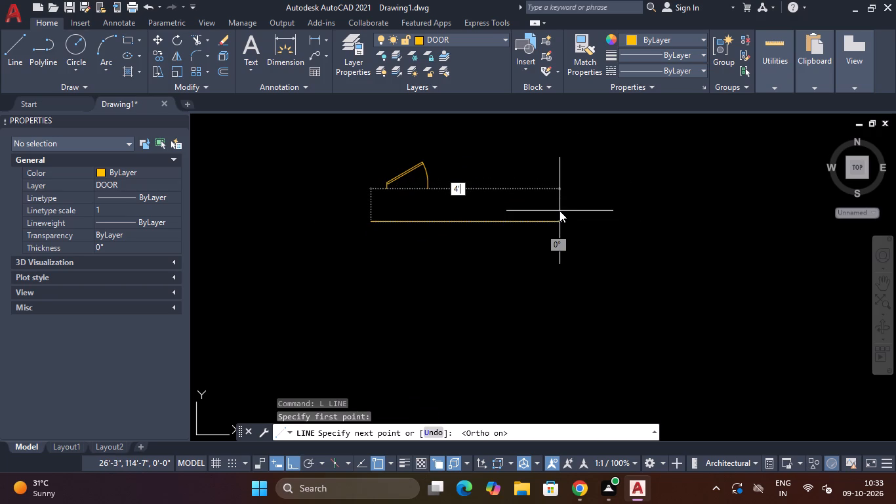
{"action": "key", "text": "Return"}
{"action": "key", "text": "Escape"}
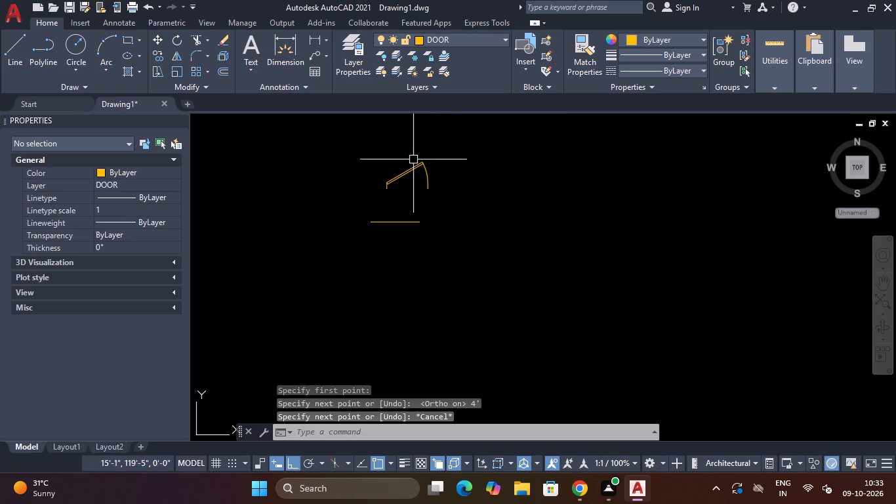
Scale the new door by reference from the line's left end, taking its jamb-to-jamb width as reference and the 4' line as new length.
{"action": "scroll", "coordinate": [410, 159], "scroll_direction": "up", "scroll_amount": 3}
{"action": "left_click_drag", "start_coordinate": [525, 163], "coordinate": [516, 166]}
{"action": "left_click", "coordinate": [448, 200]}
{"action": "scroll", "coordinate": [448, 200], "scroll_direction": "down", "scroll_amount": 2}
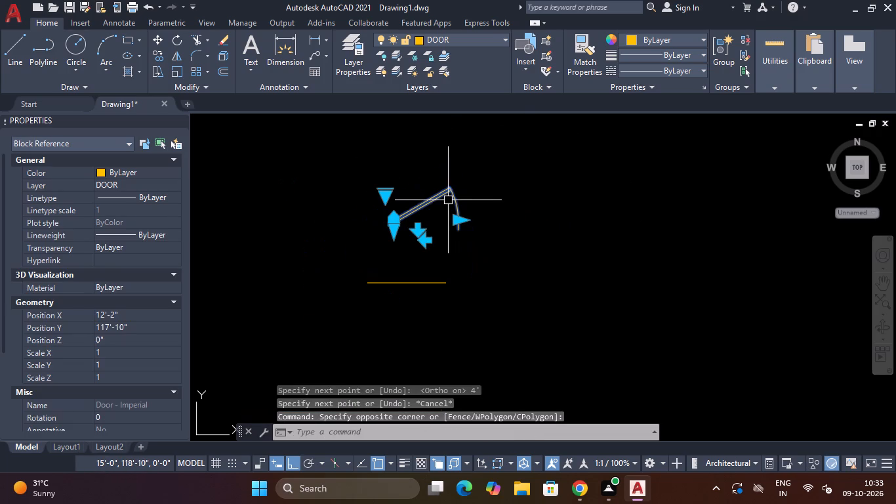
{"action": "key", "text": "s"}
{"action": "key", "text": "c"}
{"action": "key", "text": "space"}
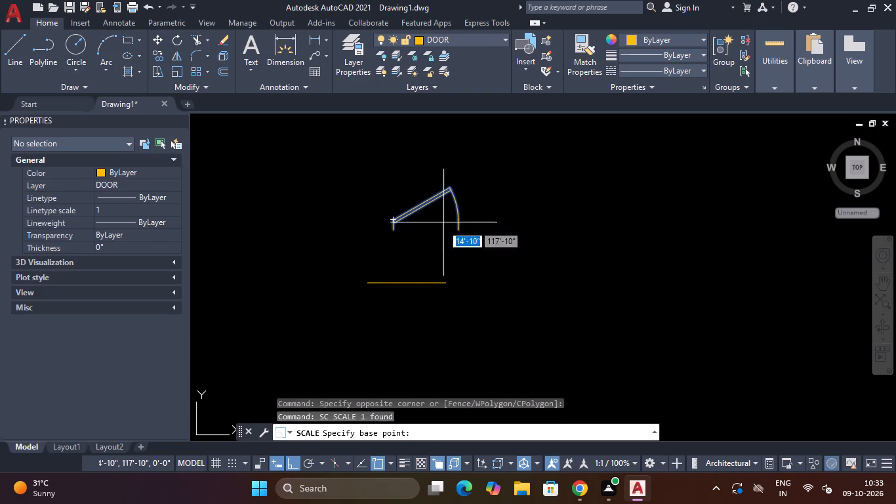
{"action": "left_click", "coordinate": [365, 287]}
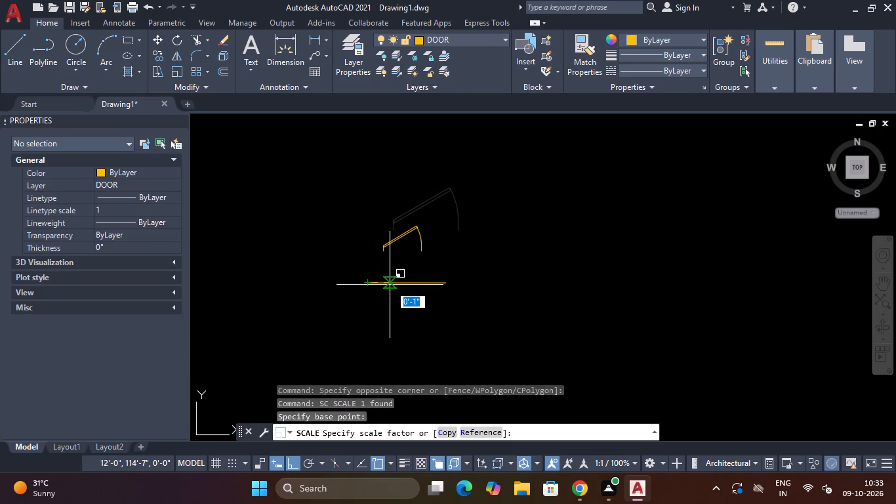
{"action": "type", "text": "R"}
{"action": "key", "text": "space"}
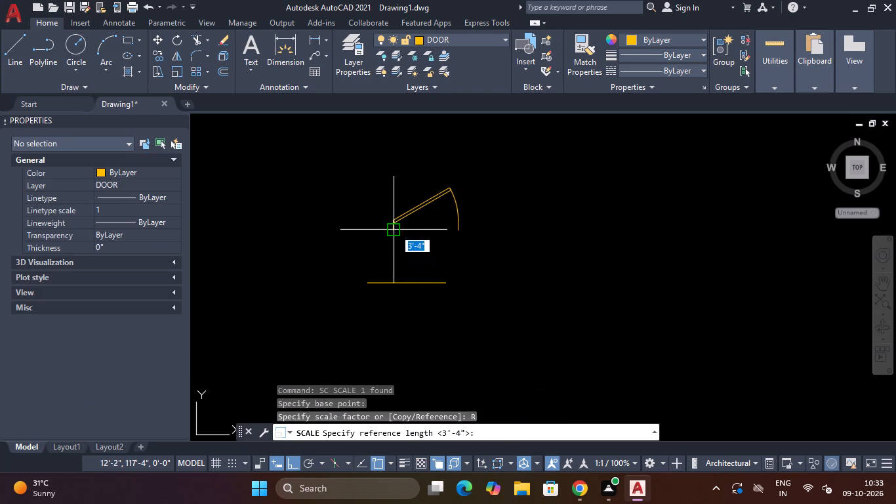
{"action": "left_click", "coordinate": [395, 228]}
{"action": "left_click", "coordinate": [458, 232]}
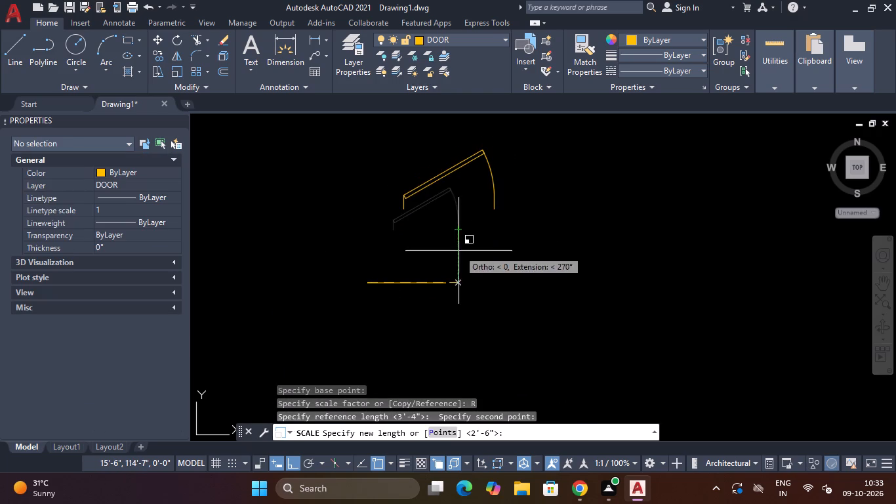
{"action": "left_click", "coordinate": [439, 288]}
{"action": "scroll", "coordinate": [439, 288], "scroll_direction": "down", "scroll_amount": 3}
{"action": "scroll", "coordinate": [439, 286], "scroll_direction": "up", "scroll_amount": 2}
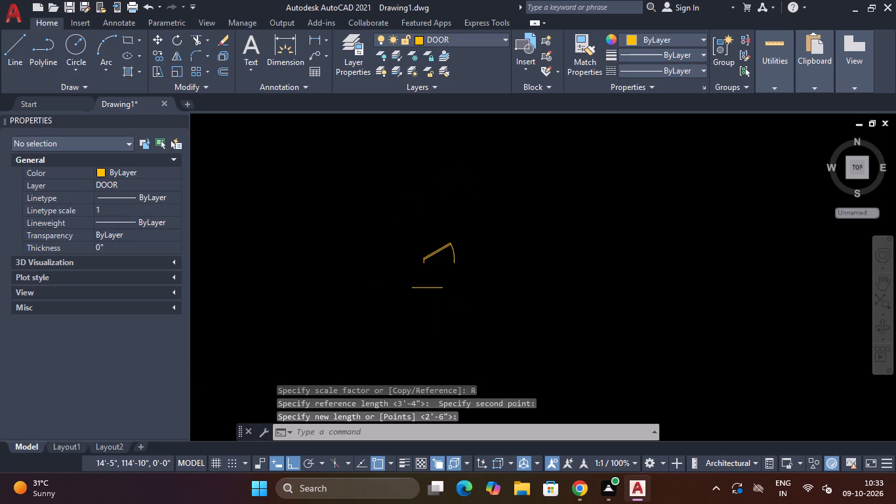
Check the sizes of the scaled door and the reference line with the Quick measure tool.
{"action": "left_click", "coordinate": [764, 39]}
{"action": "left_click_drag", "start_coordinate": [782, 108], "coordinate": [769, 108]}
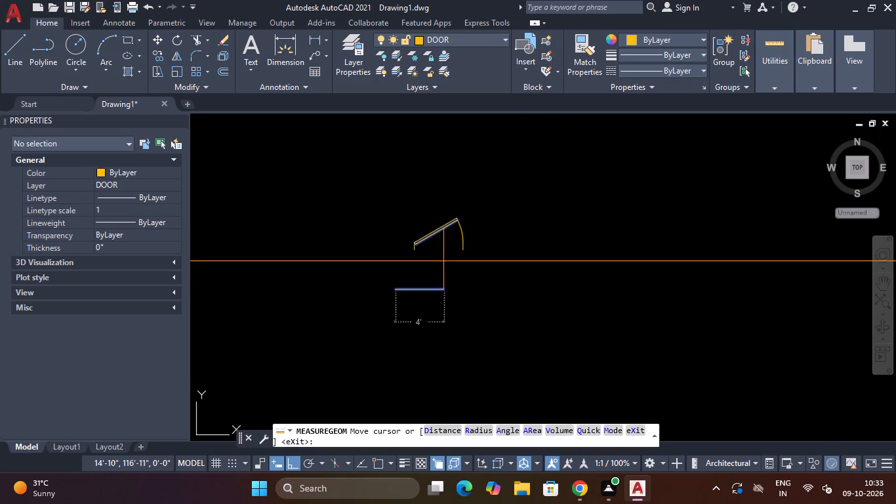
{"action": "scroll", "coordinate": [439, 247], "scroll_direction": "down", "scroll_amount": 3}
{"action": "key", "text": "Escape"}
{"action": "scroll", "coordinate": [470, 238], "scroll_direction": "up", "scroll_amount": 2}
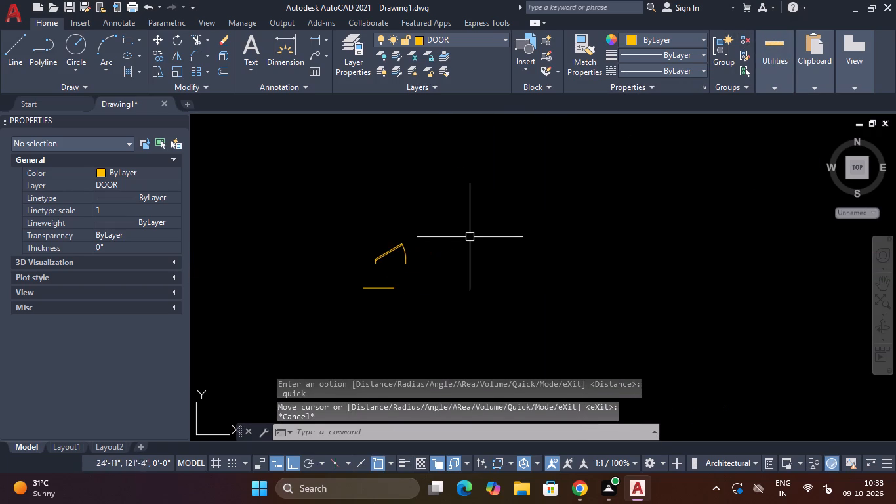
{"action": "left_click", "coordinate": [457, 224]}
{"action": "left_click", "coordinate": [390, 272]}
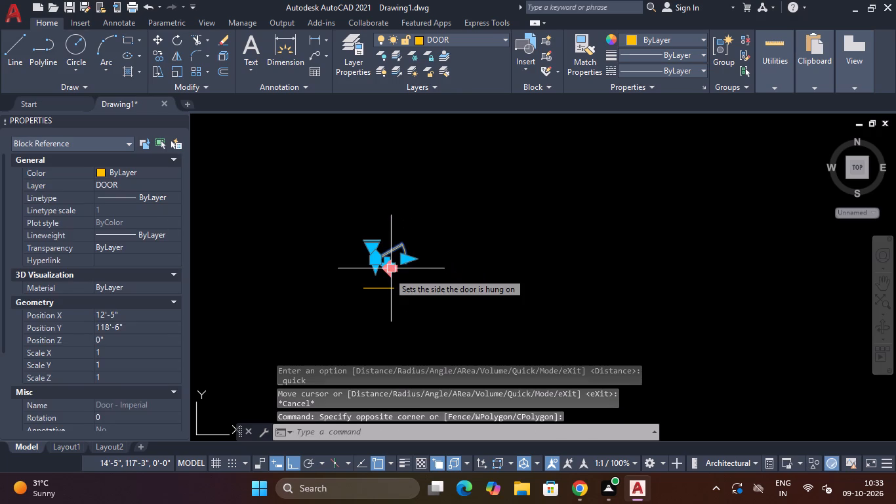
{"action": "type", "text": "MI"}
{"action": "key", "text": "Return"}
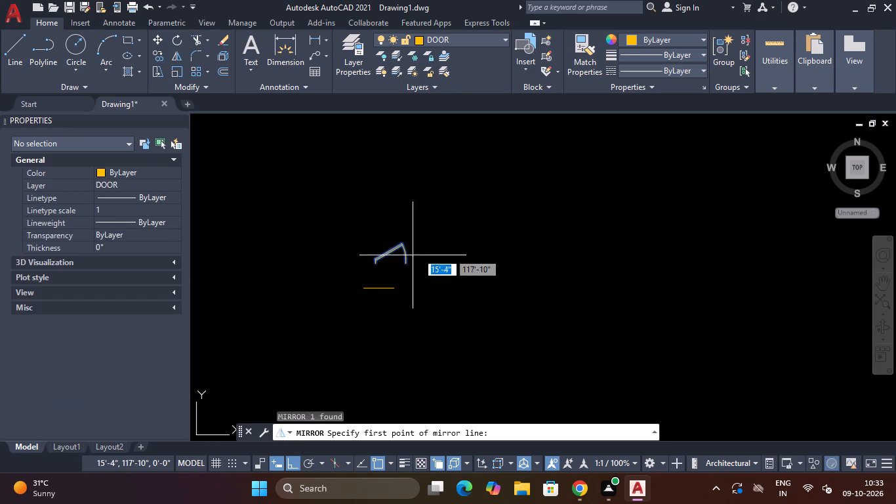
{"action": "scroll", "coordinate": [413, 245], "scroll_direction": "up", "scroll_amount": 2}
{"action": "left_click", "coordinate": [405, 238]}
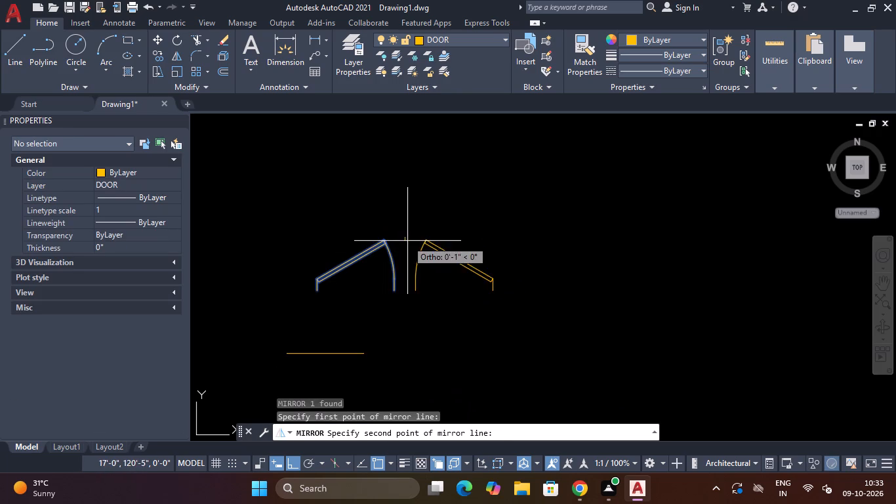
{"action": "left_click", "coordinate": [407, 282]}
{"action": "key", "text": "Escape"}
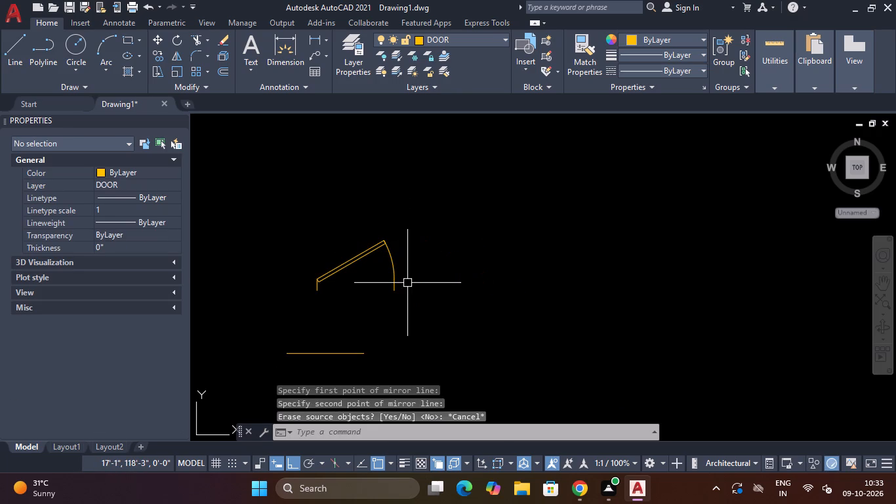
Mirror the scaled door about a vertical line just beyond its arc side, keeping the source door.
{"action": "left_click_drag", "start_coordinate": [460, 217], "coordinate": [453, 219]}
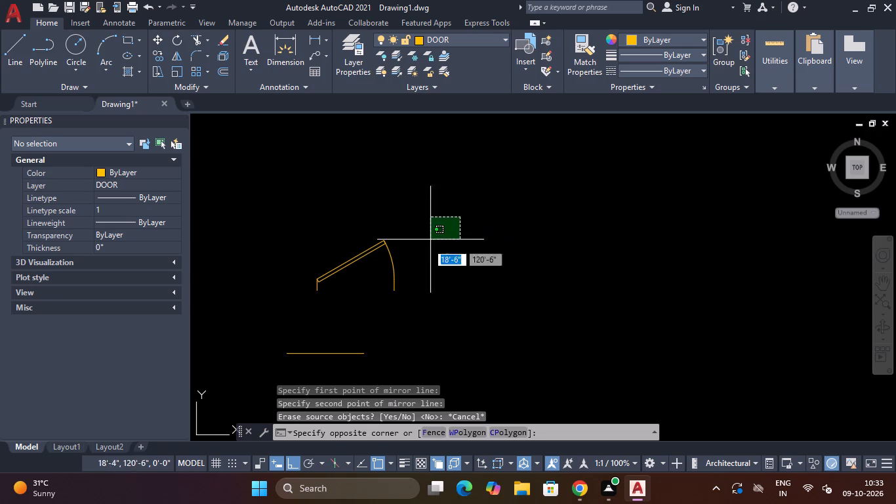
{"action": "left_click", "coordinate": [388, 283]}
{"action": "type", "text": "MI"}
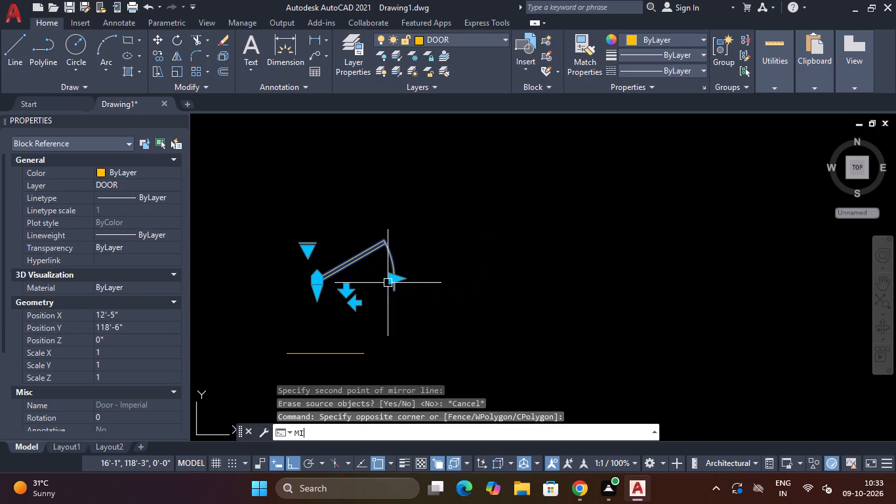
{"action": "key", "text": "space"}
{"action": "left_click", "coordinate": [426, 234]}
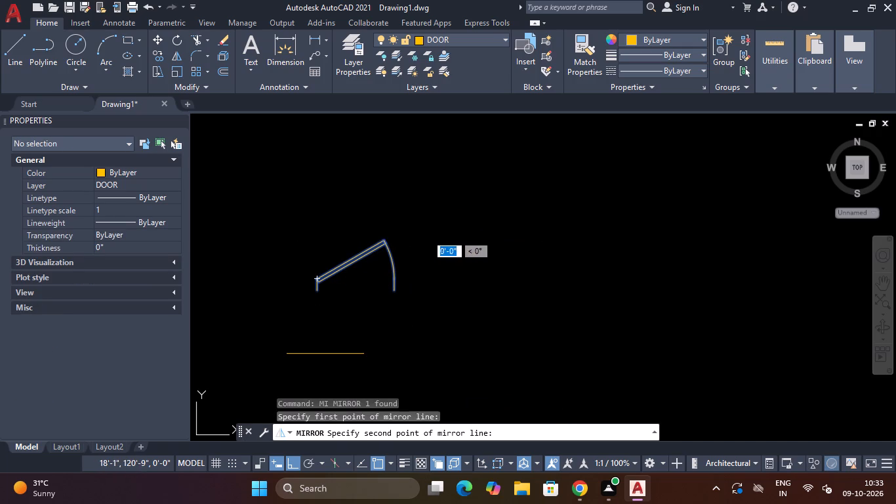
{"action": "left_click", "coordinate": [425, 278]}
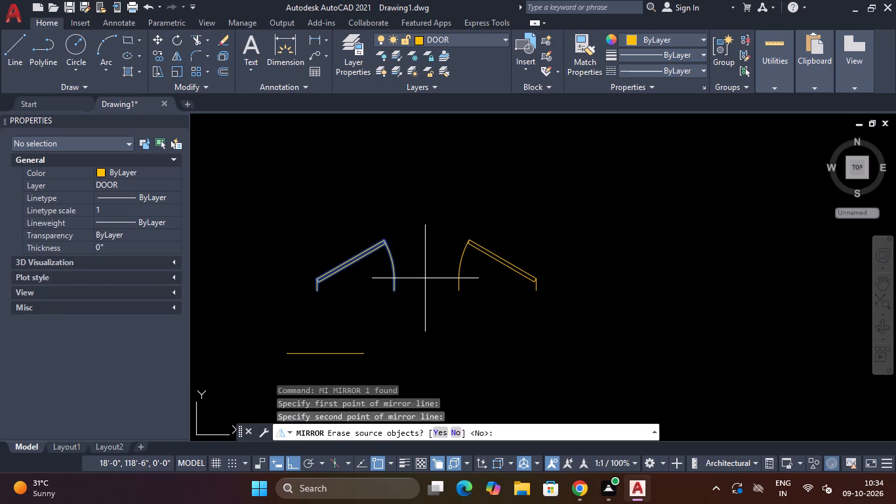
{"action": "type", "text": "N"}
{"action": "key", "text": "space"}
{"action": "key", "text": "Escape"}
{"action": "scroll", "coordinate": [540, 215], "scroll_direction": "up", "scroll_amount": 2}
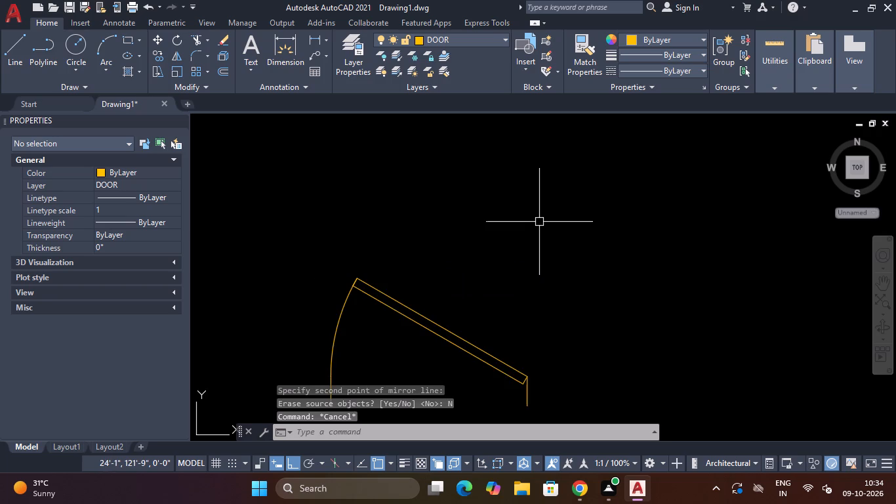
Move the mirrored door by its hinge-side base endpoint onto the right wall end of the LIVING ROOM–VERANDAH opening, with Ortho off.
{"action": "scroll", "coordinate": [514, 258], "scroll_direction": "down", "scroll_amount": 3}
{"action": "left_click", "coordinate": [514, 257]}
{"action": "left_click", "coordinate": [468, 291]}
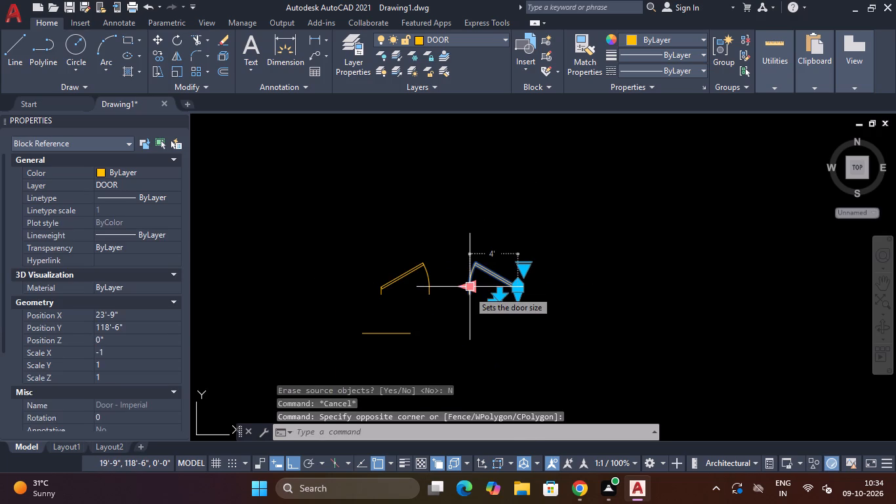
{"action": "key", "text": "m"}
{"action": "key", "text": "space"}
{"action": "scroll", "coordinate": [529, 298], "scroll_direction": "up", "scroll_amount": 2}
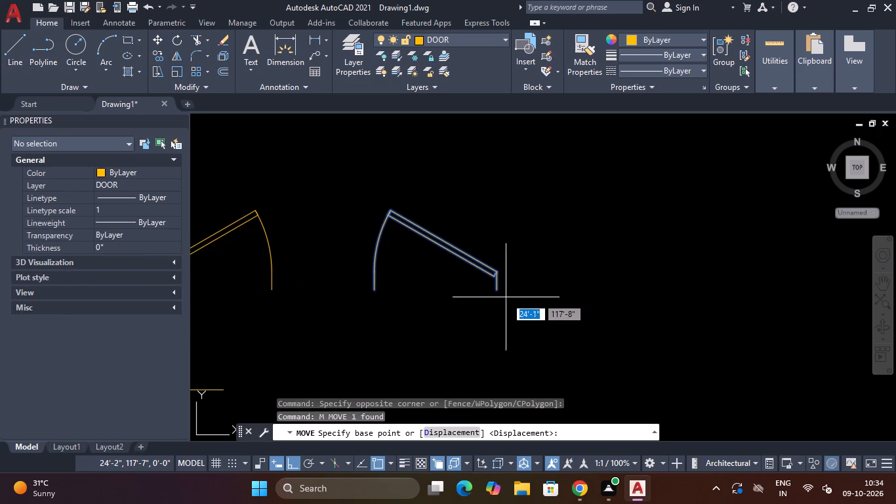
{"action": "left_click", "coordinate": [497, 295]}
{"action": "scroll", "coordinate": [503, 295], "scroll_direction": "down", "scroll_amount": 7}
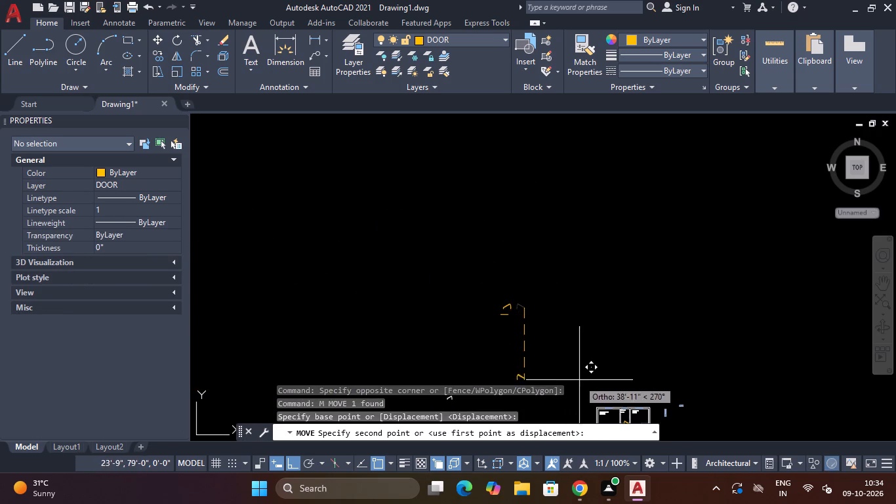
{"action": "key", "text": "F8"}
{"action": "scroll", "coordinate": [613, 344], "scroll_direction": "down", "scroll_amount": 4}
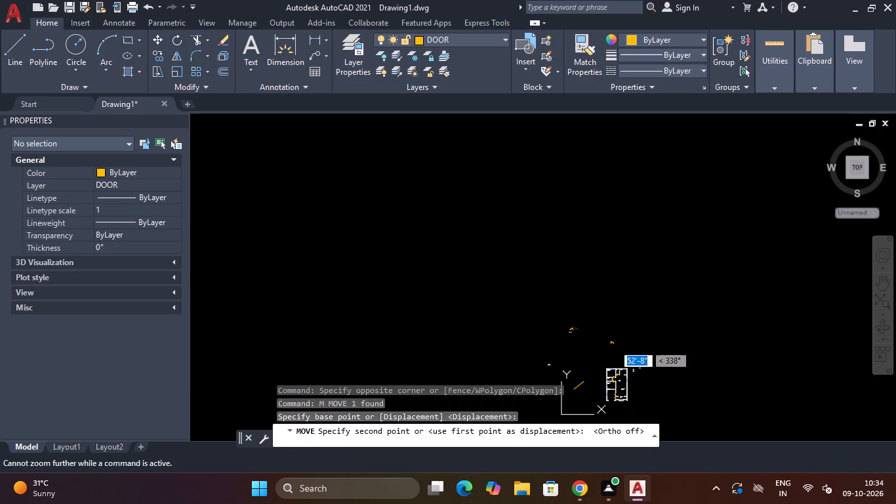
{"action": "scroll", "coordinate": [616, 419], "scroll_direction": "up", "scroll_amount": 4}
{"action": "scroll", "coordinate": [646, 275], "scroll_direction": "up", "scroll_amount": 3}
{"action": "scroll", "coordinate": [723, 277], "scroll_direction": "up", "scroll_amount": 3}
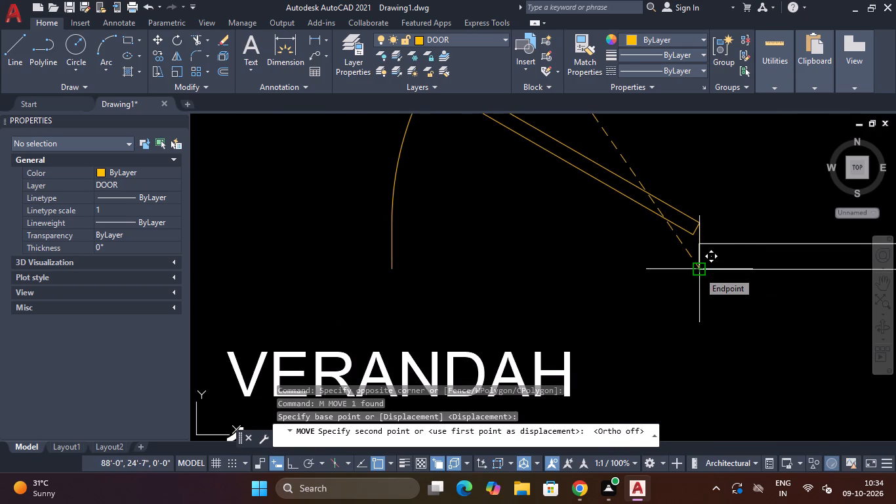
{"action": "left_click", "coordinate": [699, 272]}
{"action": "scroll", "coordinate": [687, 285], "scroll_direction": "down", "scroll_amount": 2}
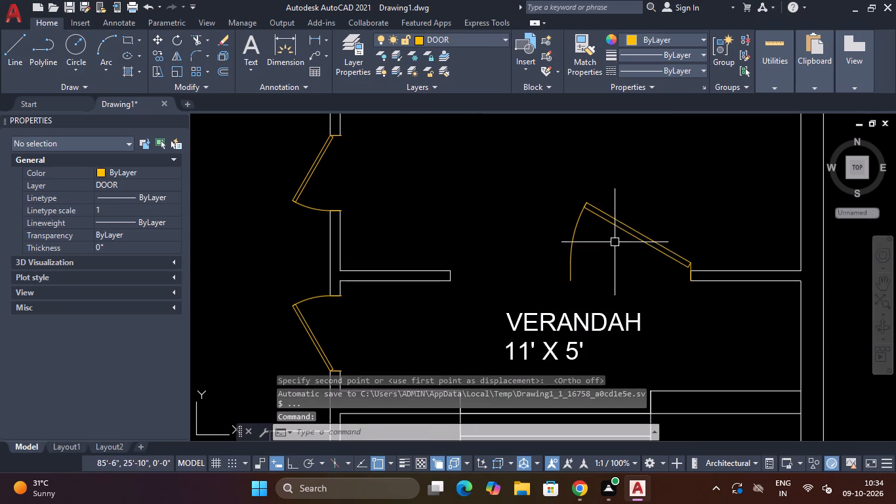
Move the original scaled door by its hinge-side base endpoint onto the left wall end of the same VERANDAH opening, completing the double door.
{"action": "scroll", "coordinate": [576, 185], "scroll_direction": "down", "scroll_amount": 7}
{"action": "scroll", "coordinate": [466, 99], "scroll_direction": "down", "scroll_amount": 4}
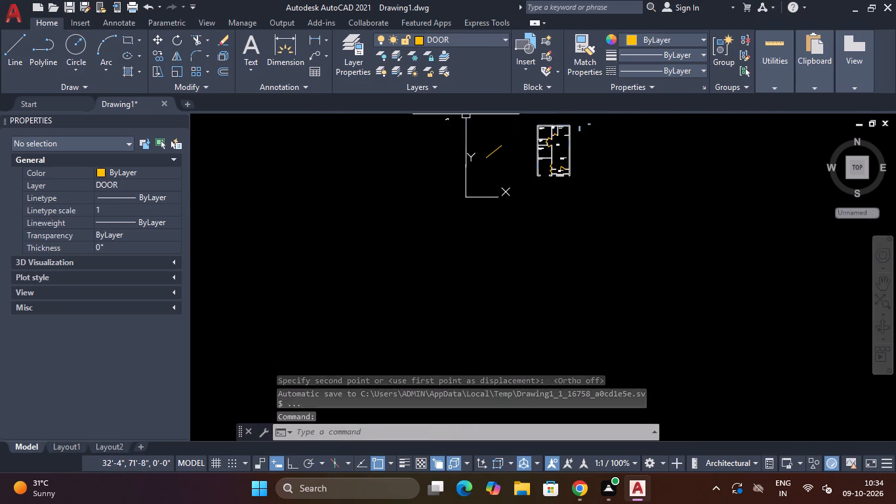
{"action": "scroll", "coordinate": [483, 131], "scroll_direction": "down", "scroll_amount": 4}
{"action": "scroll", "coordinate": [478, 98], "scroll_direction": "up", "scroll_amount": 6}
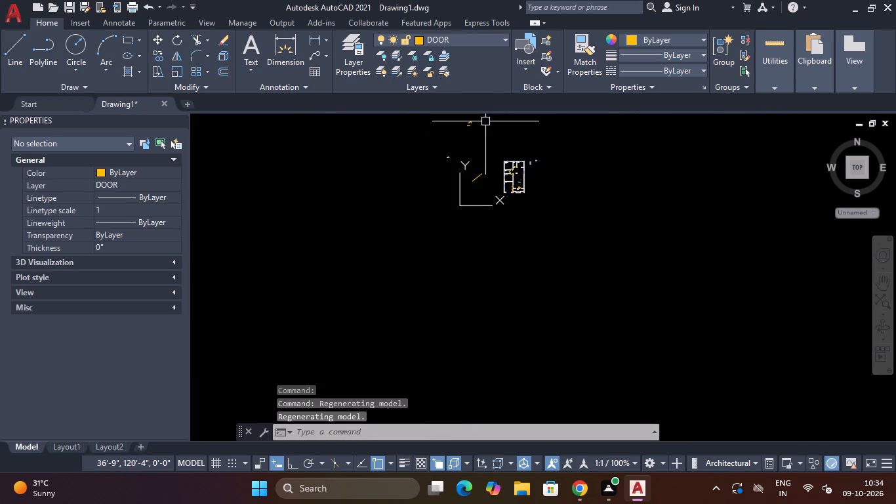
{"action": "scroll", "coordinate": [483, 121], "scroll_direction": "up", "scroll_amount": 6}
{"action": "left_click", "coordinate": [361, 126]}
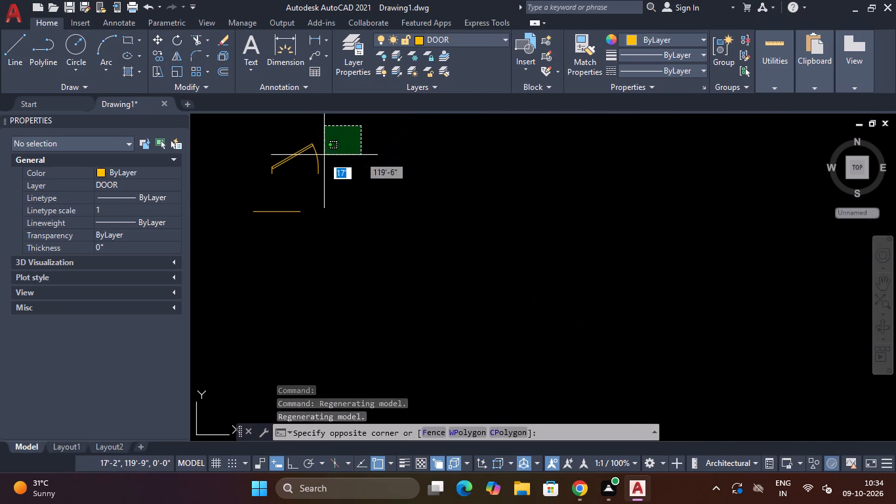
{"action": "left_click", "coordinate": [311, 170]}
{"action": "type", "text": "M"}
{"action": "key", "text": "space"}
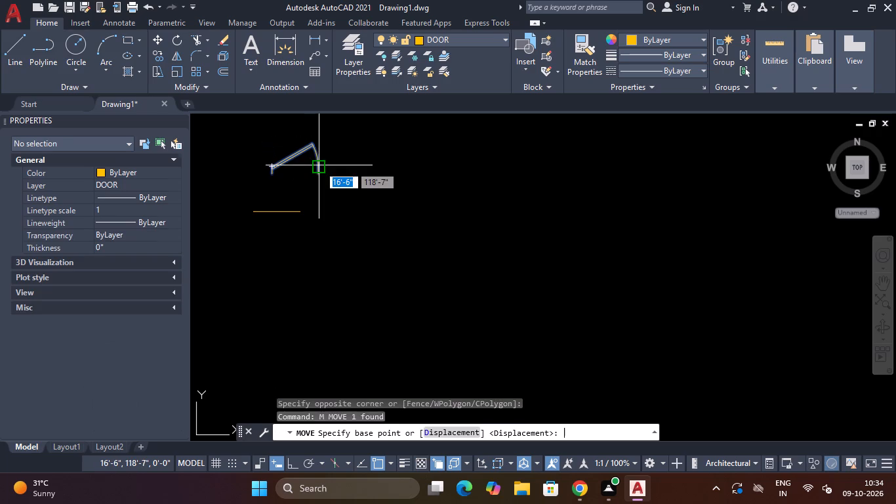
{"action": "scroll", "coordinate": [283, 182], "scroll_direction": "up", "scroll_amount": 2}
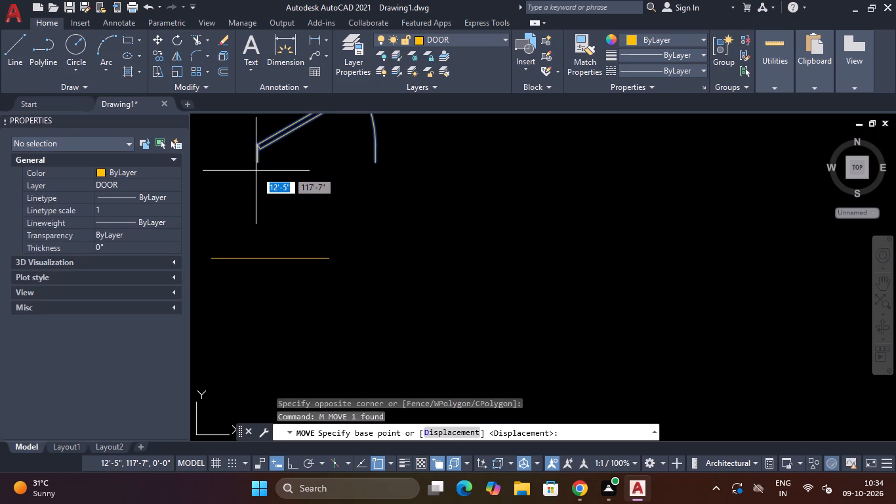
{"action": "left_click", "coordinate": [256, 164]}
{"action": "scroll", "coordinate": [281, 172], "scroll_direction": "down", "scroll_amount": 5}
{"action": "scroll", "coordinate": [360, 217], "scroll_direction": "down", "scroll_amount": 4}
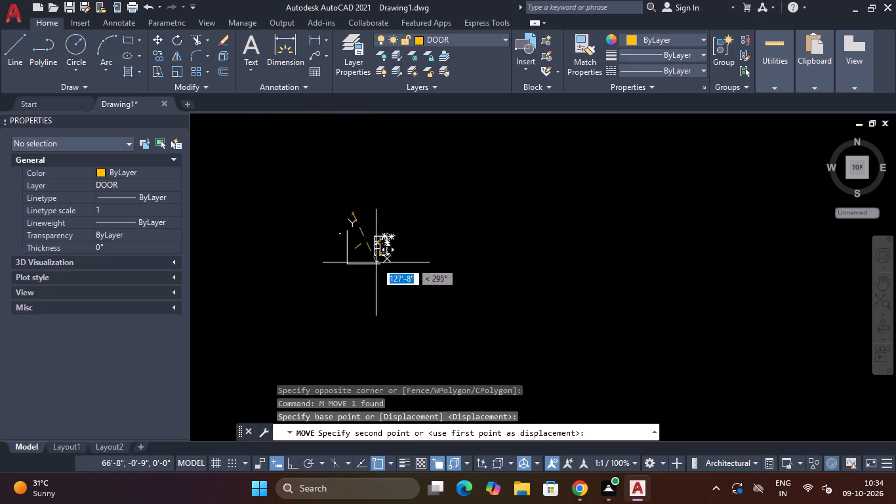
{"action": "scroll", "coordinate": [376, 258], "scroll_direction": "up", "scroll_amount": 7}
{"action": "scroll", "coordinate": [304, 246], "scroll_direction": "up", "scroll_amount": 2}
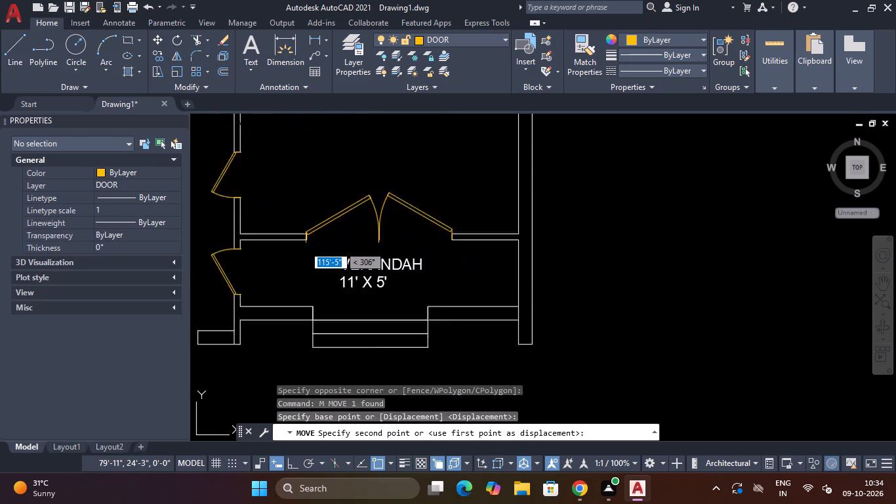
{"action": "scroll", "coordinate": [304, 245], "scroll_direction": "up", "scroll_amount": 1}
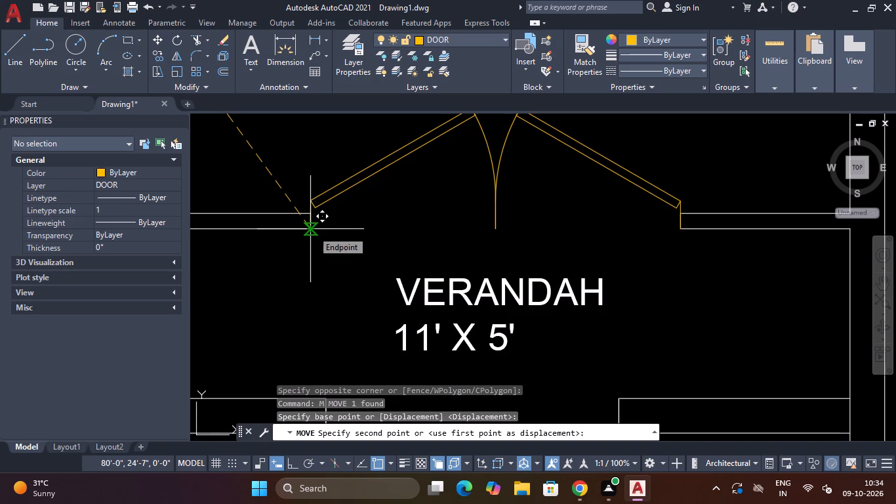
{"action": "left_click", "coordinate": [312, 230]}
{"action": "key", "text": "Escape"}
{"action": "scroll", "coordinate": [392, 188], "scroll_direction": "down", "scroll_amount": 2}
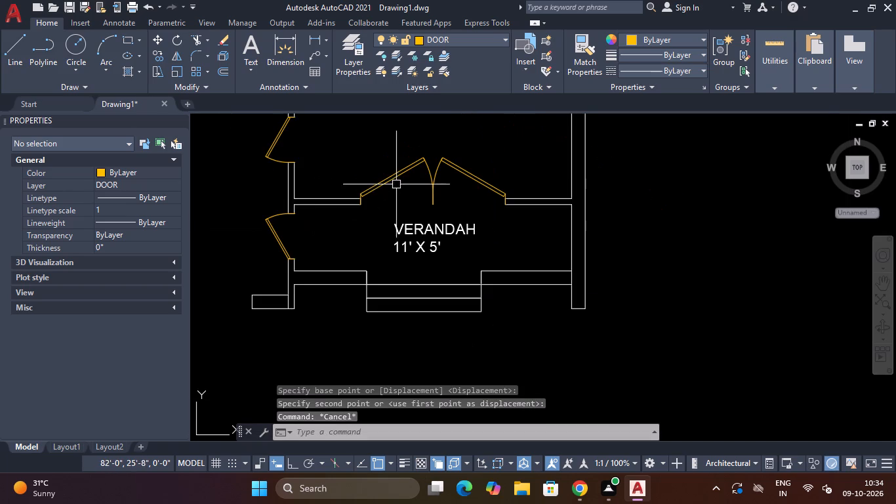
Set the opening angle of the VERANDAH double door's left leaf to closed.
{"action": "left_click", "coordinate": [394, 174]}
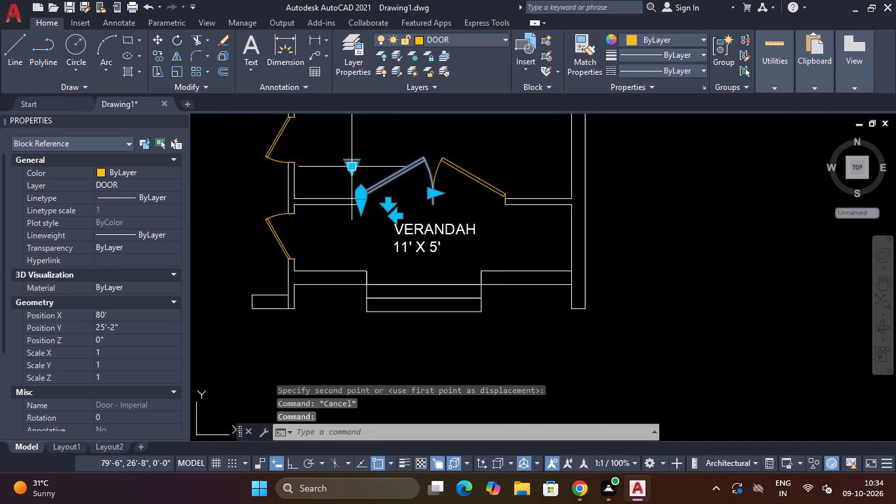
{"action": "left_click", "coordinate": [352, 169]}
{"action": "left_click", "coordinate": [400, 234]}
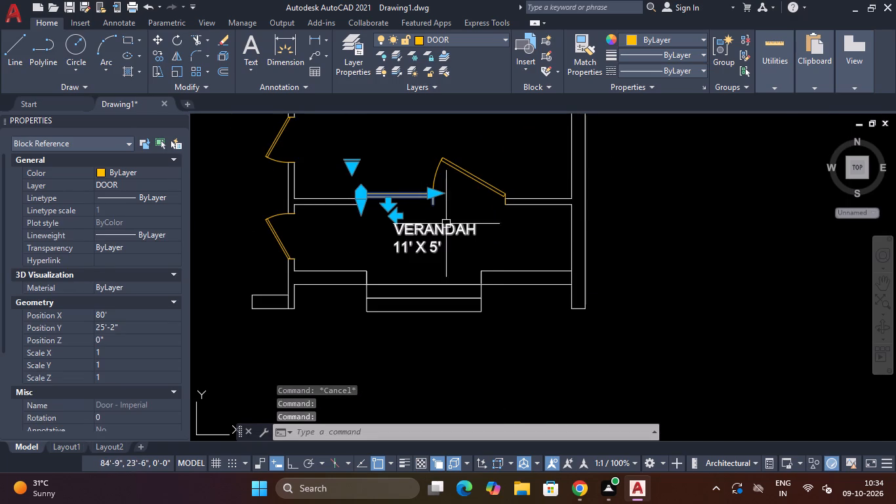
{"action": "key", "text": "Escape"}
Set the opening angle of the VERANDAH double door's right leaf to closed.
{"action": "left_click", "coordinate": [487, 183]}
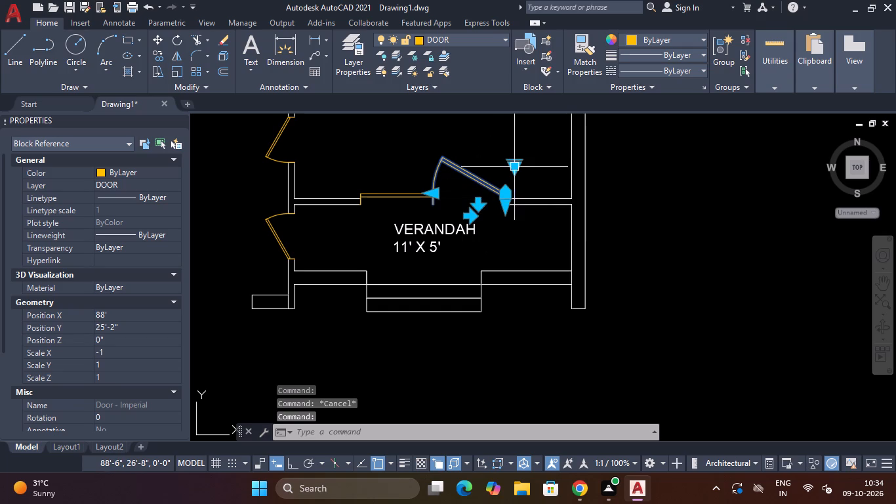
{"action": "left_click", "coordinate": [513, 167]}
{"action": "left_click", "coordinate": [543, 236]}
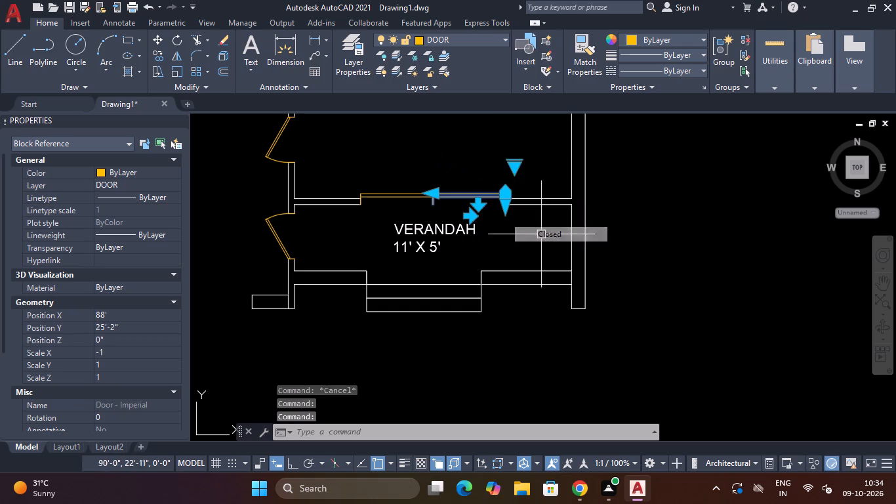
{"action": "key", "text": "Escape"}
Erase the stray diagonal DOOR-layer line lying to the left of the floor plan.
{"action": "scroll", "coordinate": [465, 167], "scroll_direction": "down", "scroll_amount": 5}
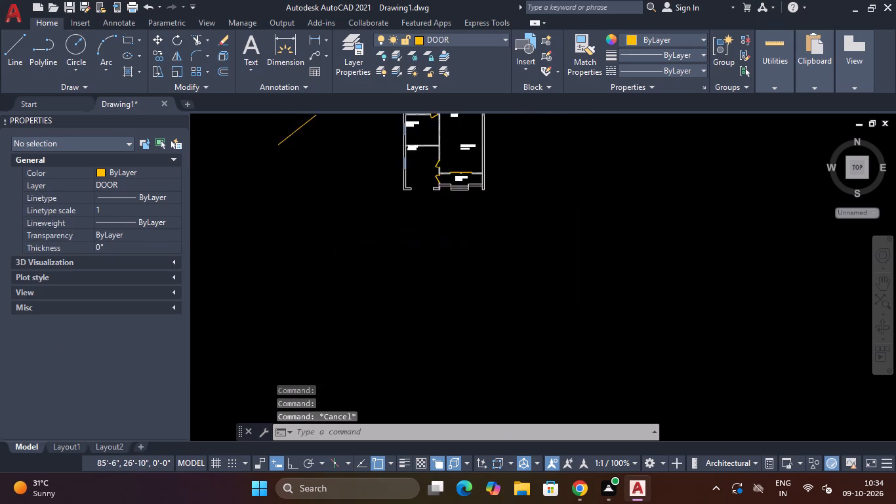
{"action": "scroll", "coordinate": [465, 168], "scroll_direction": "up", "scroll_amount": 3}
{"action": "scroll", "coordinate": [463, 236], "scroll_direction": "down", "scroll_amount": 4}
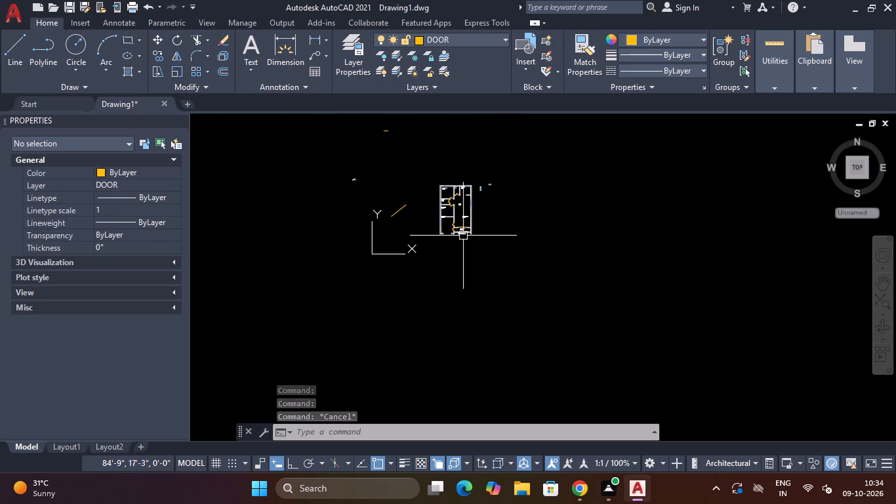
{"action": "scroll", "coordinate": [445, 183], "scroll_direction": "up", "scroll_amount": 3}
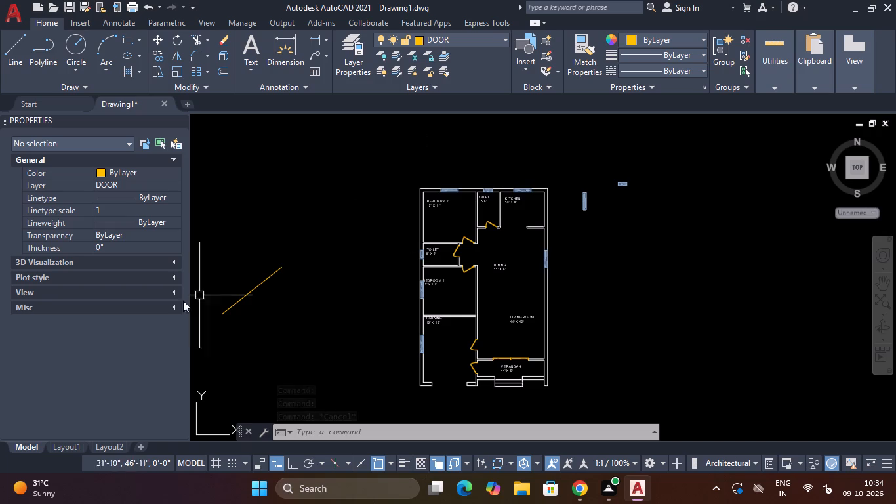
{"action": "left_click", "coordinate": [274, 254]}
{"action": "left_click", "coordinate": [270, 298]}
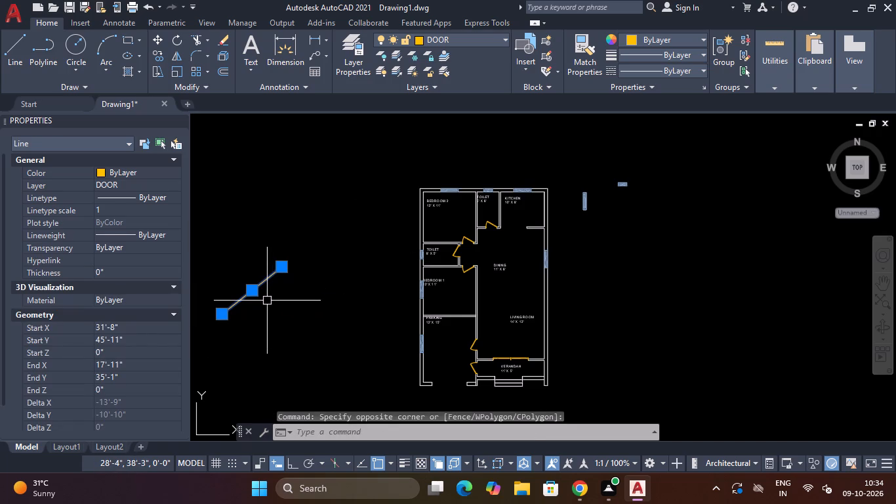
{"action": "key", "text": "Delete"}
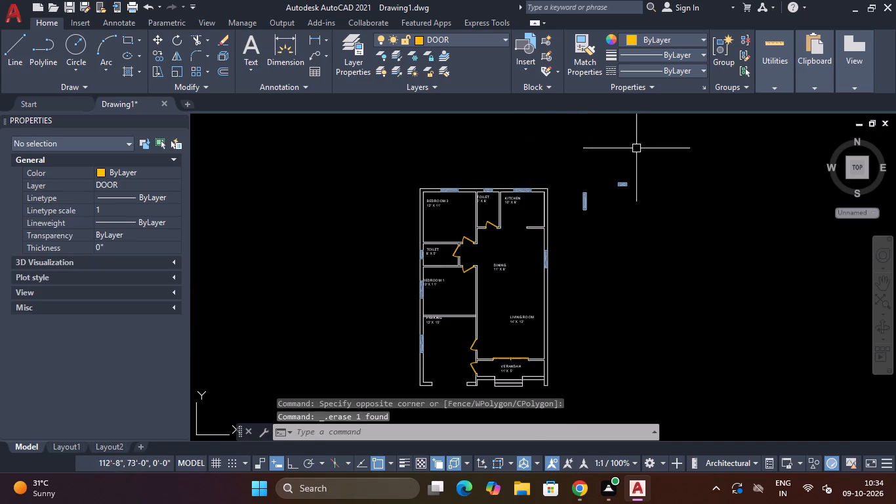
Erase the leftover WINDOW-layer pieces lying outside the plan to the right of the KITCHEN.
{"action": "left_click", "coordinate": [653, 155]}
{"action": "left_click", "coordinate": [567, 241]}
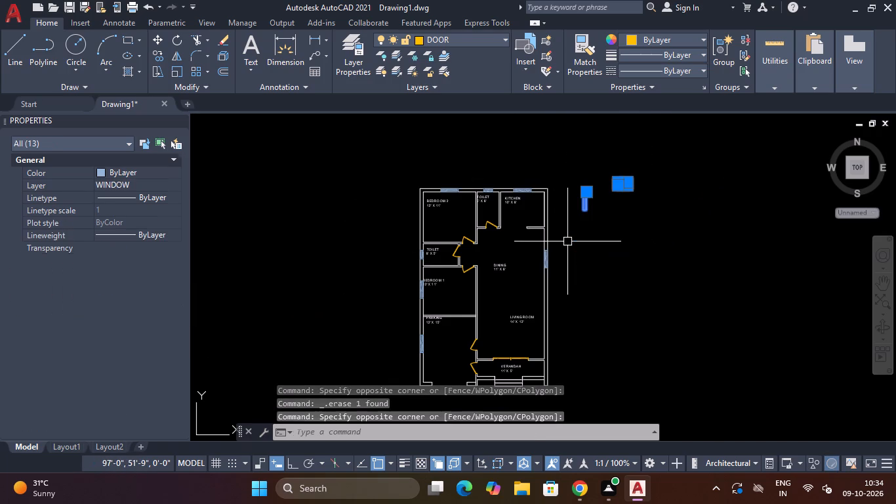
{"action": "key", "text": "Delete"}
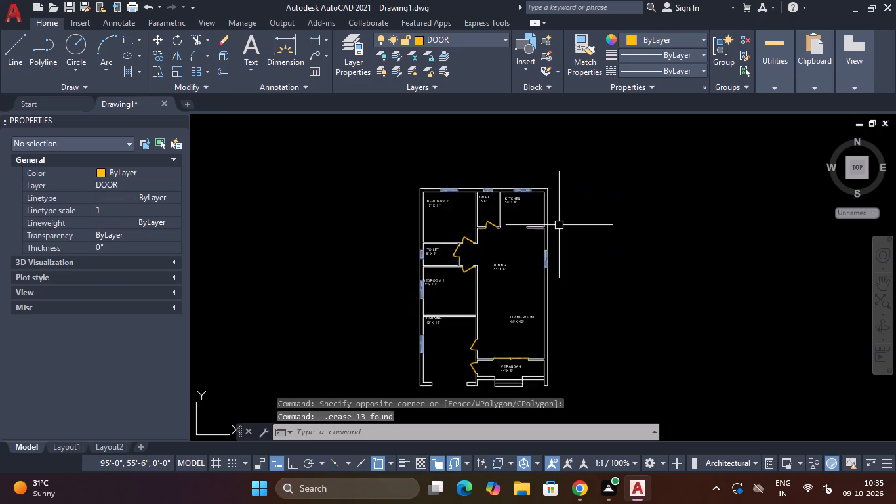
Erase the two remaining stray objects above and to the left of the floor plan.
{"action": "scroll", "coordinate": [559, 225], "scroll_direction": "down", "scroll_amount": 3}
{"action": "left_click_drag", "start_coordinate": [506, 136], "coordinate": [484, 159]}
{"action": "left_click", "coordinate": [418, 232]}
{"action": "key", "text": "Delete"}
{"action": "key", "text": "Delete"}
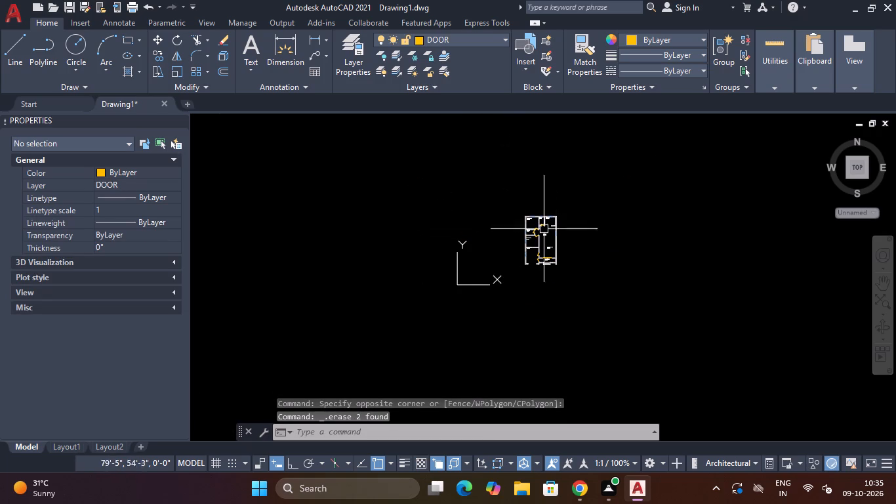
Offset the KITCHEN's top inner wall line 2' down into the room.
{"action": "scroll", "coordinate": [563, 192], "scroll_direction": "up", "scroll_amount": 3}
{"action": "scroll", "coordinate": [524, 329], "scroll_direction": "up", "scroll_amount": 1}
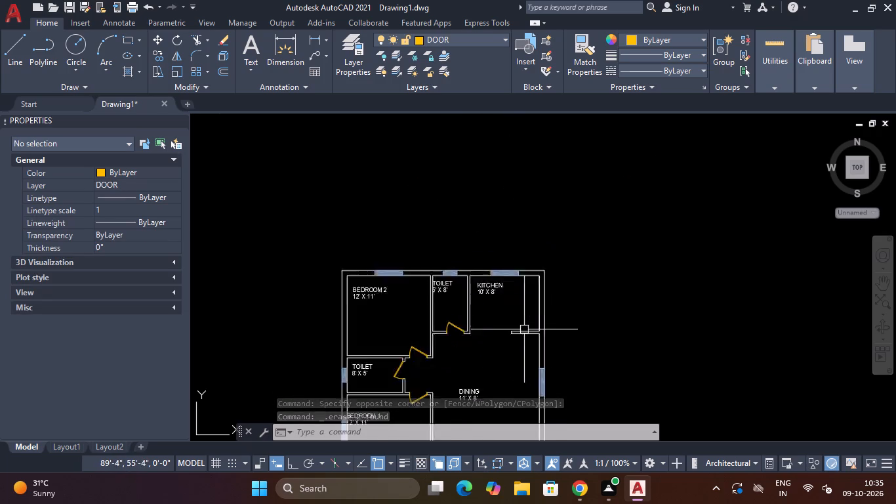
{"action": "scroll", "coordinate": [524, 329], "scroll_direction": "up", "scroll_amount": 1}
{"action": "key", "text": "Escape"}
{"action": "type", "text": "O"}
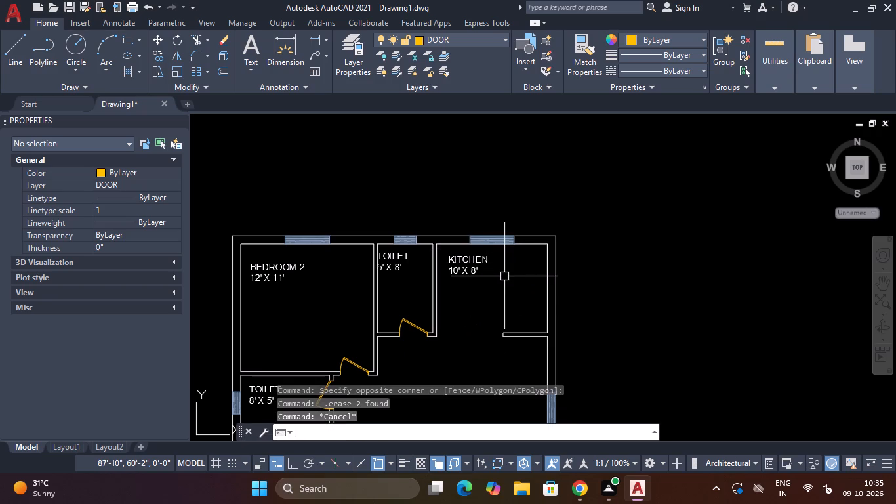
{"action": "key", "text": "space"}
{"action": "key", "text": "2"}
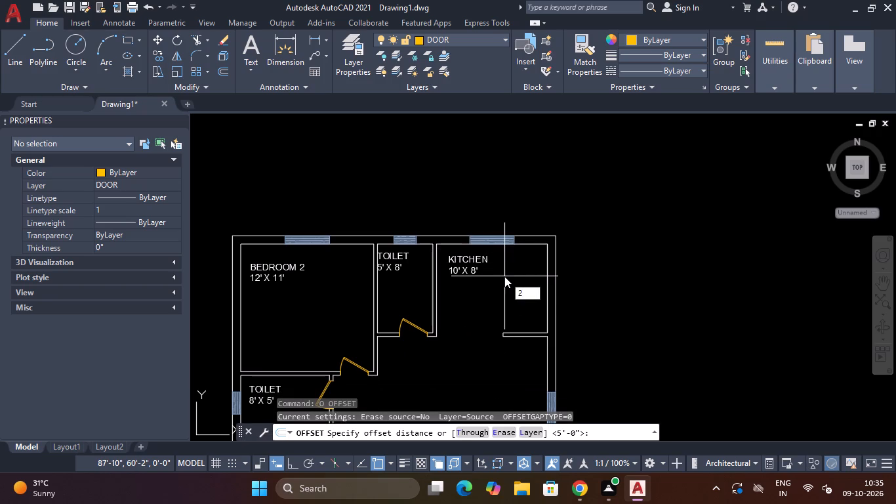
{"action": "key", "text": "apostrophe"}
{"action": "key", "text": "Return"}
{"action": "scroll", "coordinate": [525, 242], "scroll_direction": "up", "scroll_amount": 2}
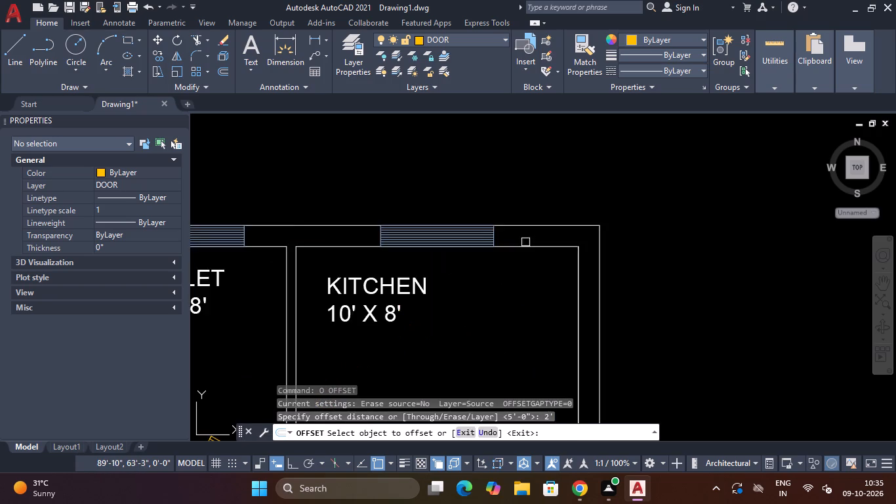
{"action": "scroll", "coordinate": [525, 242], "scroll_direction": "up", "scroll_amount": 1}
{"action": "left_click", "coordinate": [537, 251]}
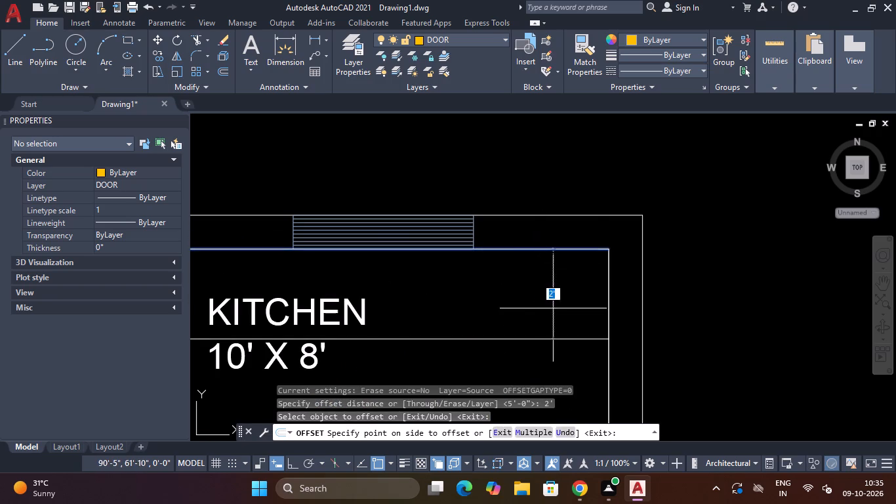
{"action": "left_click", "coordinate": [553, 308]}
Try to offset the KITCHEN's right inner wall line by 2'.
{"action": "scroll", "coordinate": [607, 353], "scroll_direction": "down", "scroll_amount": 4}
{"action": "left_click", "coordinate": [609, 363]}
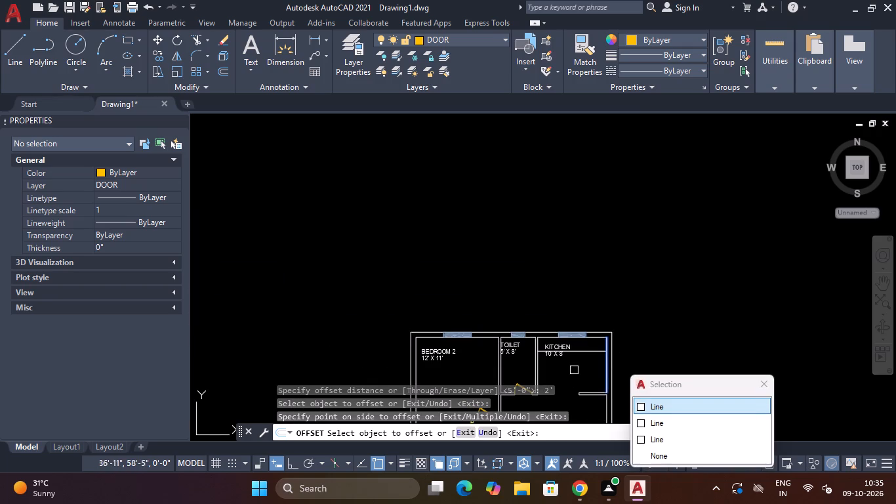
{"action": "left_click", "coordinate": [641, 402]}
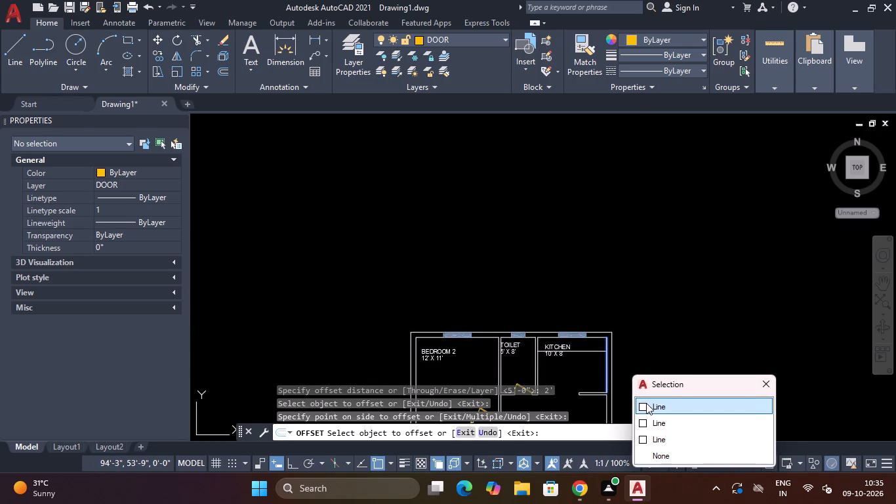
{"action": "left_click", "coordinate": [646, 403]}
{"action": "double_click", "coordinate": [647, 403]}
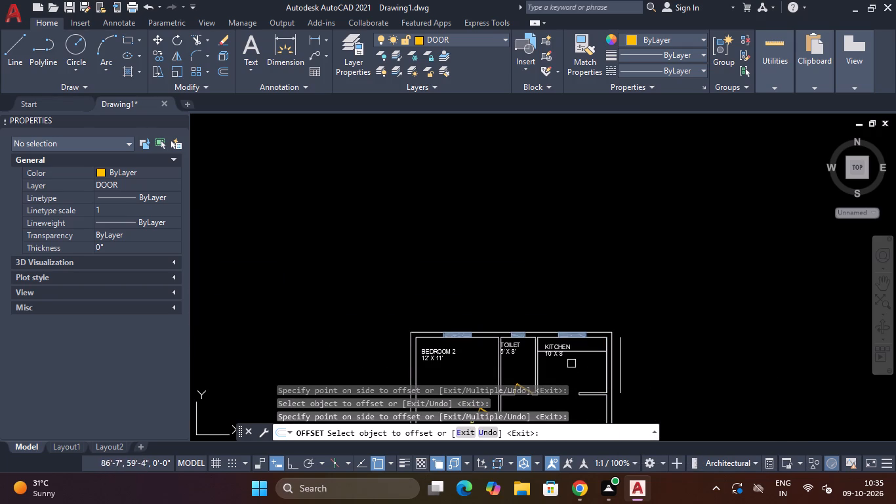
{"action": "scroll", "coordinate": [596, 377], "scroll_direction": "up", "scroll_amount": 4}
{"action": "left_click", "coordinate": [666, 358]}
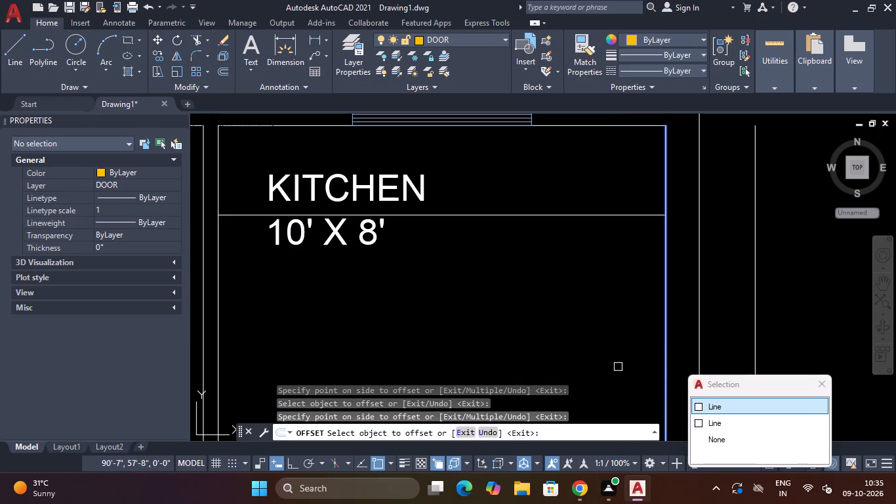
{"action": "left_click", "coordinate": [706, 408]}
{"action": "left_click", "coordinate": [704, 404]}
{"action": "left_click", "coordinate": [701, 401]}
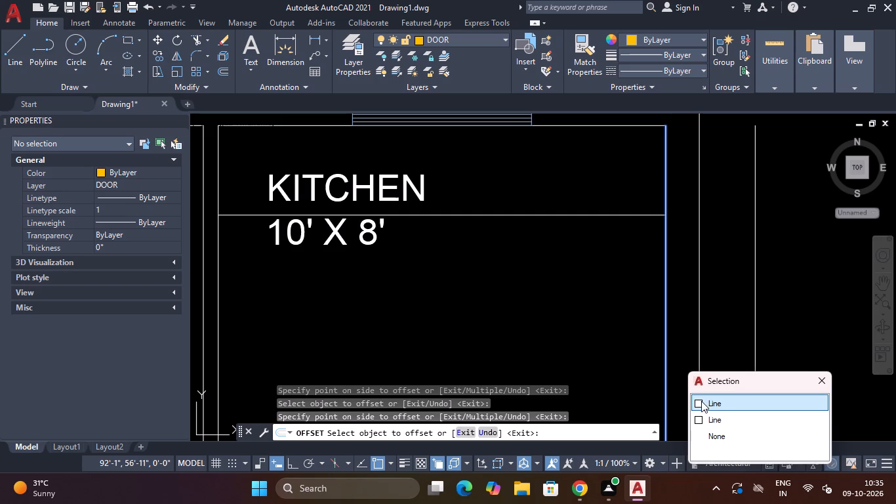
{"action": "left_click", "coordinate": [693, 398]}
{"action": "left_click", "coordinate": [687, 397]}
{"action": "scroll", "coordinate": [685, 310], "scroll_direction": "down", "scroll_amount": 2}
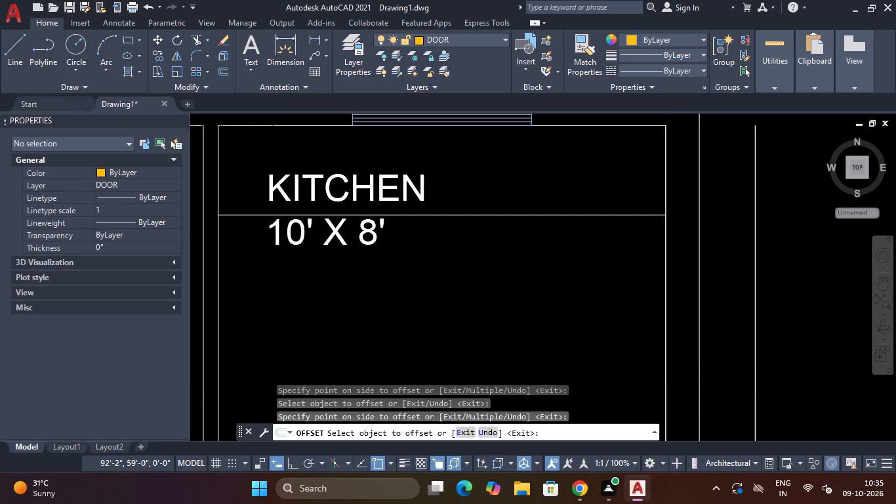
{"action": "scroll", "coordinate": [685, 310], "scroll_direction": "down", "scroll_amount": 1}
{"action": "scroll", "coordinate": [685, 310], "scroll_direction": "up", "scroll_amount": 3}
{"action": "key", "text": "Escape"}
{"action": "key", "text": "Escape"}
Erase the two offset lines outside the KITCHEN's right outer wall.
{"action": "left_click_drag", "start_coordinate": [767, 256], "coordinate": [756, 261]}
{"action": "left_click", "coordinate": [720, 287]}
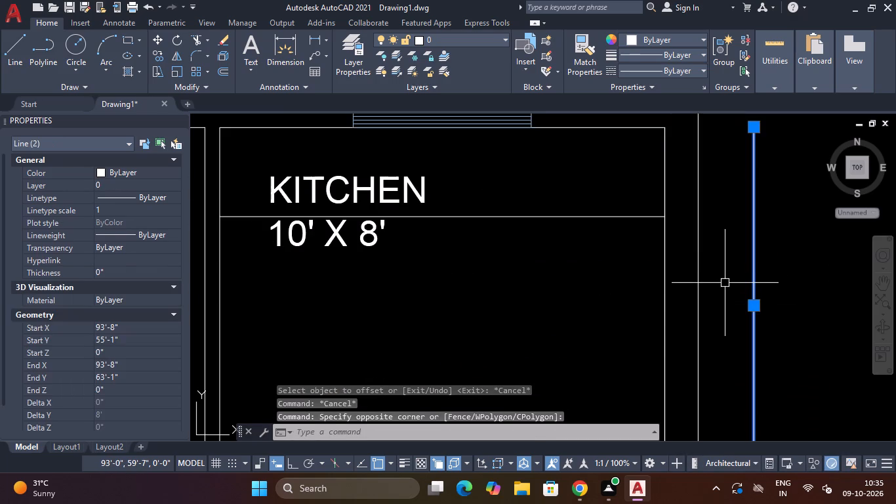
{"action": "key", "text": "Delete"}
Copy the KITCHEN's right inner wall line 2' to the left, into the room.
{"action": "scroll", "coordinate": [725, 283], "scroll_direction": "down", "scroll_amount": 4}
{"action": "scroll", "coordinate": [699, 349], "scroll_direction": "up", "scroll_amount": 2}
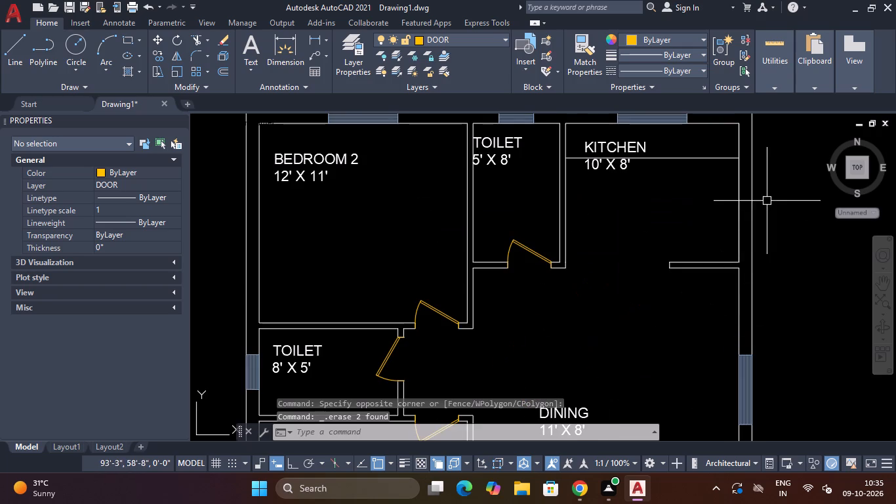
{"action": "scroll", "coordinate": [743, 209], "scroll_direction": "up", "scroll_amount": 2}
{"action": "scroll", "coordinate": [738, 198], "scroll_direction": "down", "scroll_amount": 3}
{"action": "scroll", "coordinate": [733, 196], "scroll_direction": "up", "scroll_amount": 2}
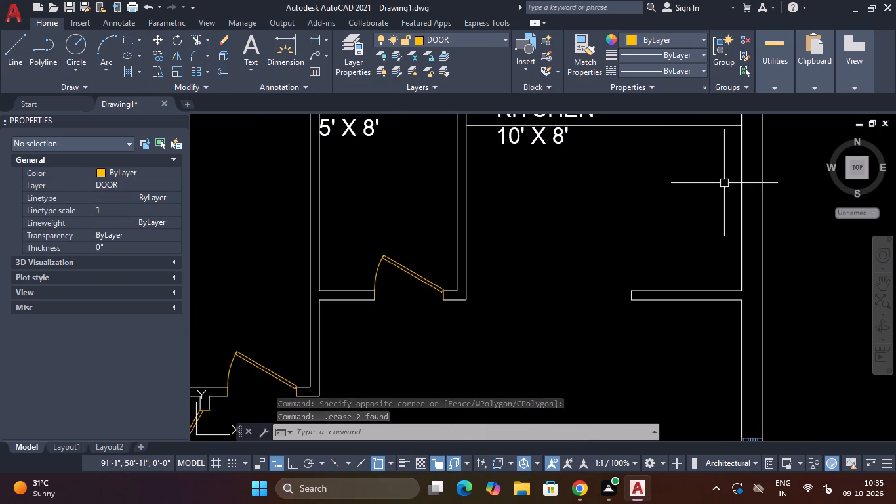
{"action": "left_click", "coordinate": [748, 186]}
{"action": "left_click", "coordinate": [722, 198]}
{"action": "scroll", "coordinate": [722, 198], "scroll_direction": "down", "scroll_amount": 2}
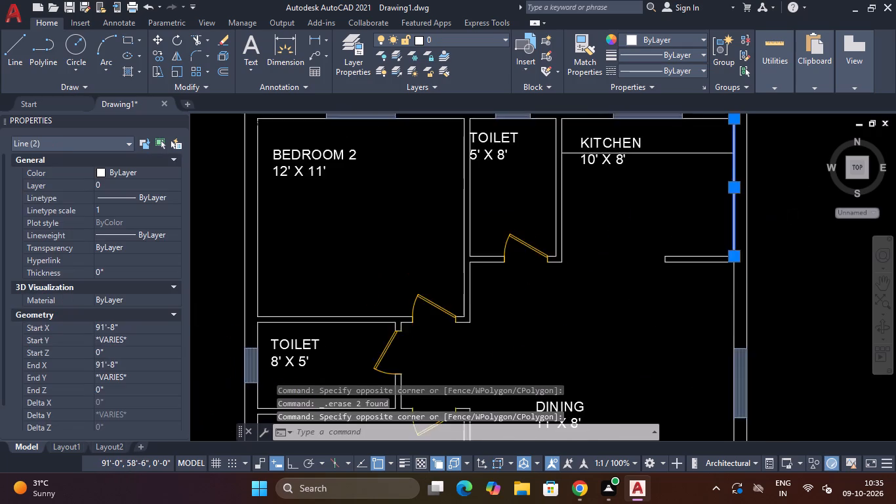
{"action": "key", "text": "c"}
{"action": "type", "text": "O"}
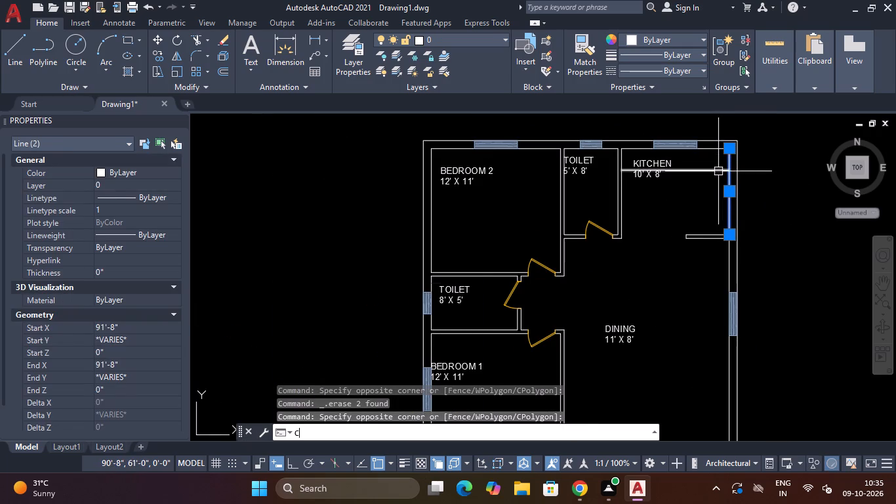
{"action": "key", "text": "space"}
{"action": "scroll", "coordinate": [723, 139], "scroll_direction": "up", "scroll_amount": 1}
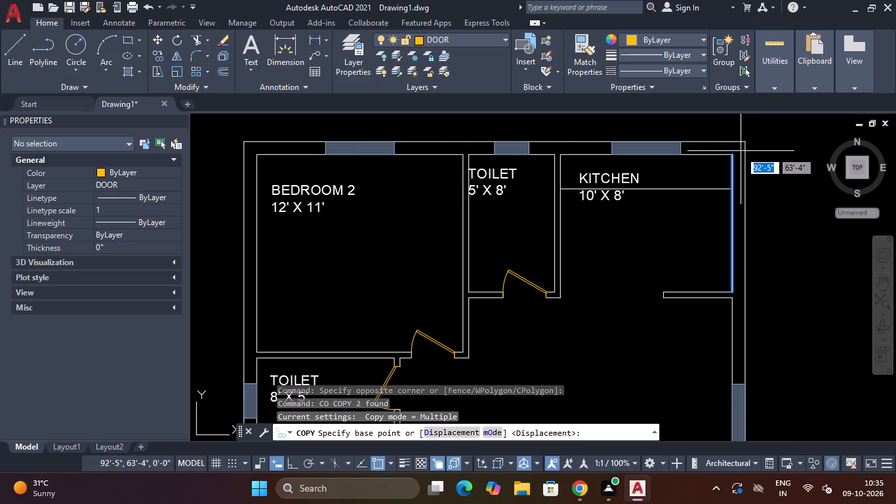
{"action": "left_click", "coordinate": [735, 152]}
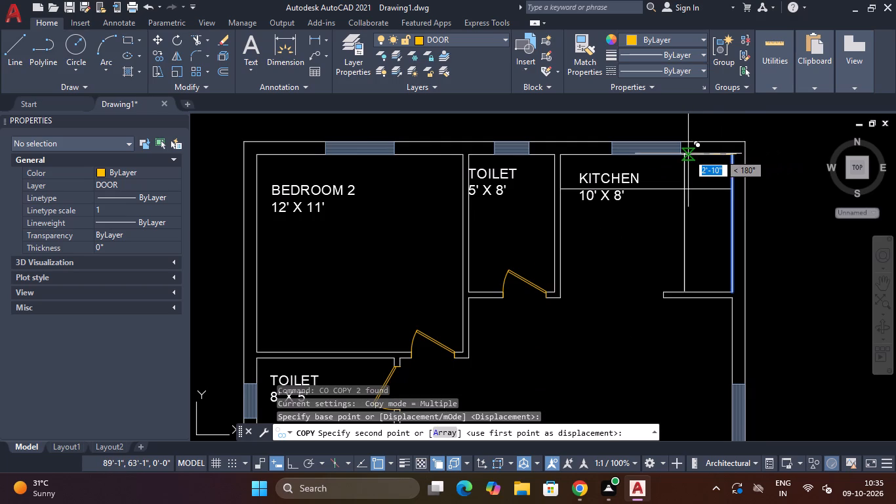
{"action": "type", "text": "2'"}
{"action": "key", "text": "Return"}
{"action": "key", "text": "Escape"}
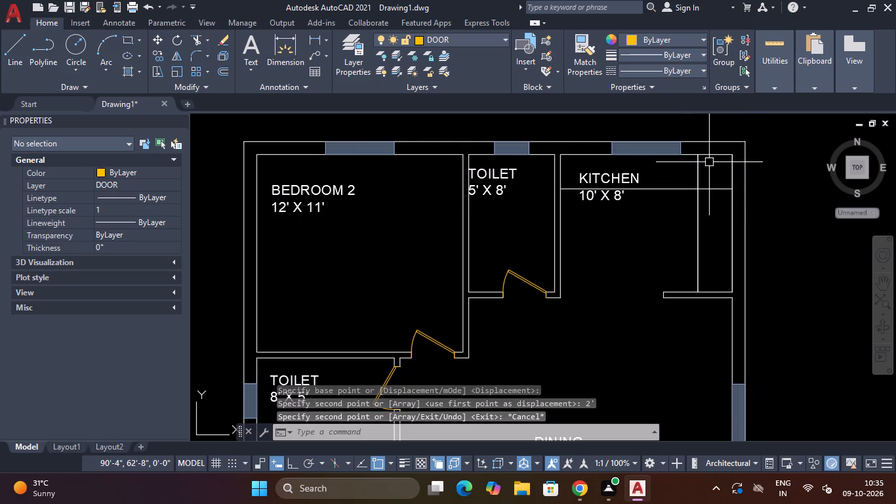
Trim the crossing ends of the two 2' KITCHEN lines at the top-right corner, leaving an L-shaped counter edge.
{"action": "type", "text": "TR"}
{"action": "key", "text": "space"}
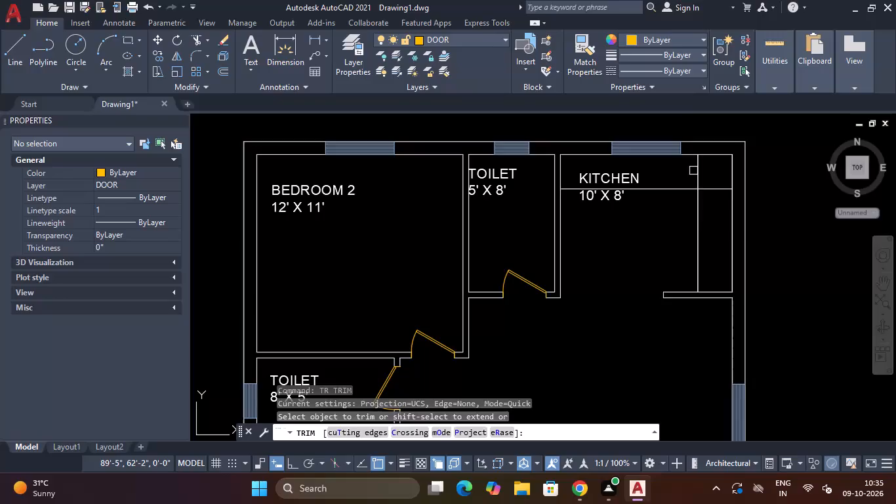
{"action": "left_click", "coordinate": [693, 173]}
{"action": "left_click", "coordinate": [702, 177]}
{"action": "left_click", "coordinate": [708, 180]}
{"action": "left_click", "coordinate": [718, 206]}
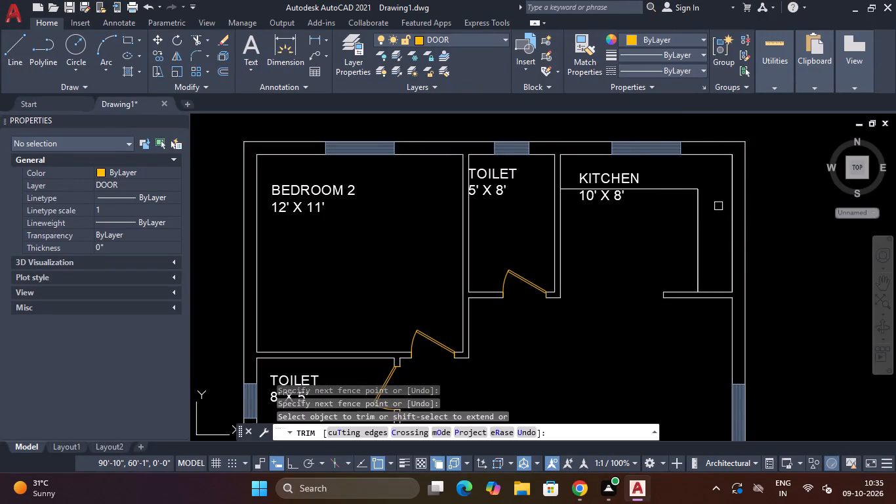
{"action": "scroll", "coordinate": [718, 206], "scroll_direction": "down", "scroll_amount": 3}
{"action": "scroll", "coordinate": [693, 238], "scroll_direction": "up", "scroll_amount": 2}
{"action": "key", "text": "Escape"}
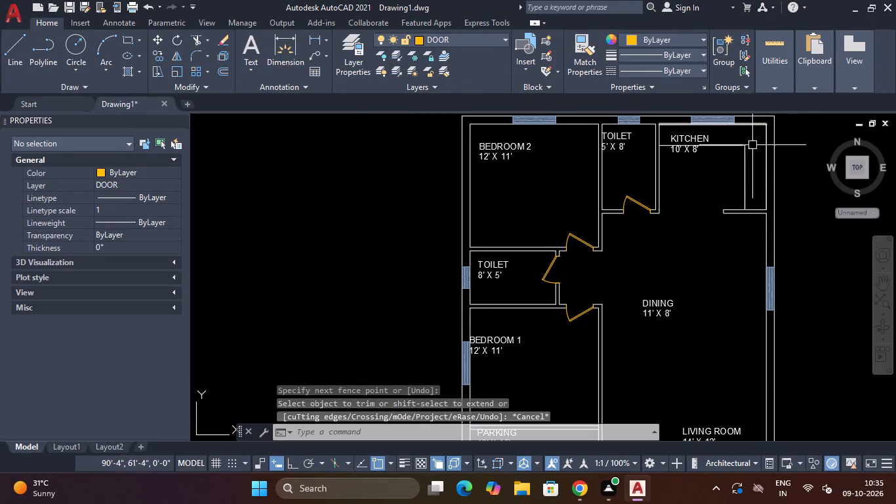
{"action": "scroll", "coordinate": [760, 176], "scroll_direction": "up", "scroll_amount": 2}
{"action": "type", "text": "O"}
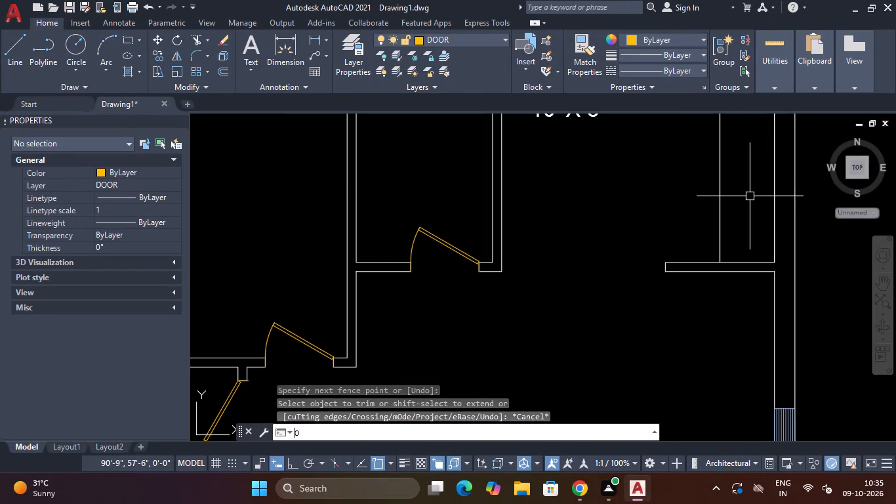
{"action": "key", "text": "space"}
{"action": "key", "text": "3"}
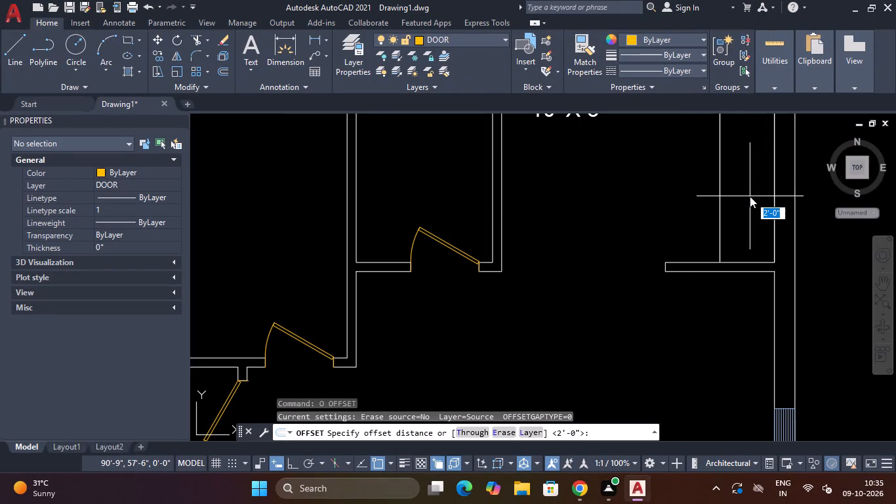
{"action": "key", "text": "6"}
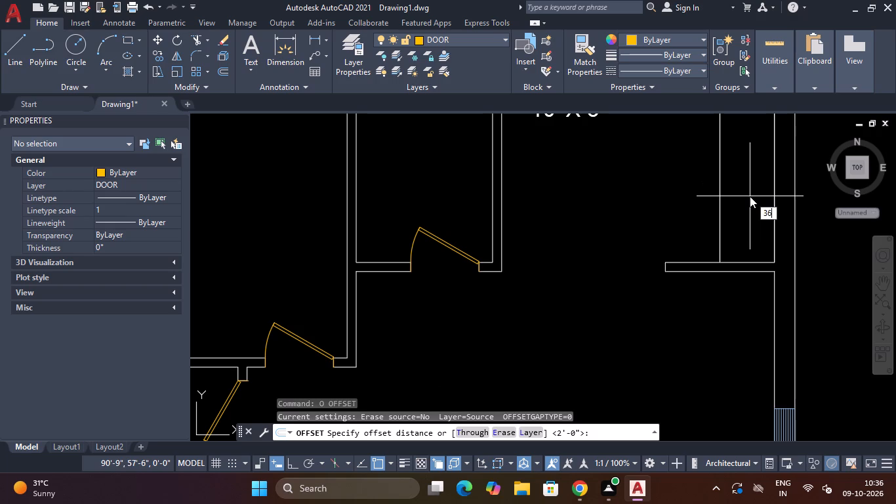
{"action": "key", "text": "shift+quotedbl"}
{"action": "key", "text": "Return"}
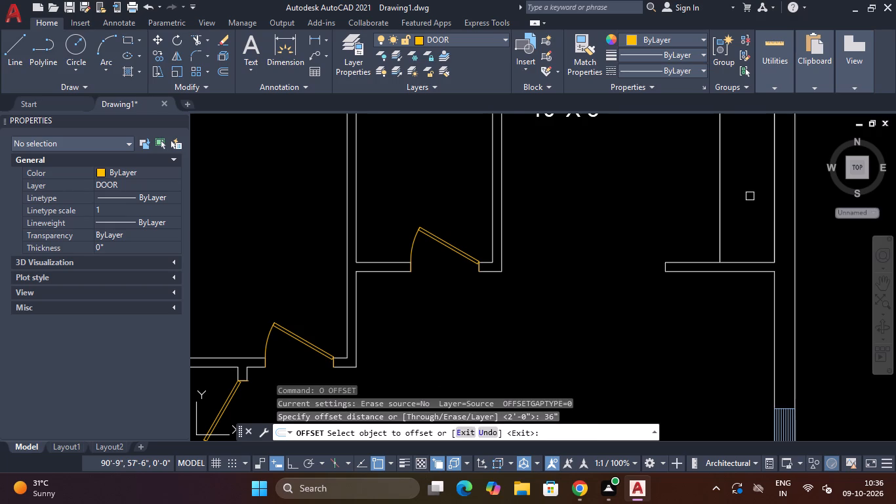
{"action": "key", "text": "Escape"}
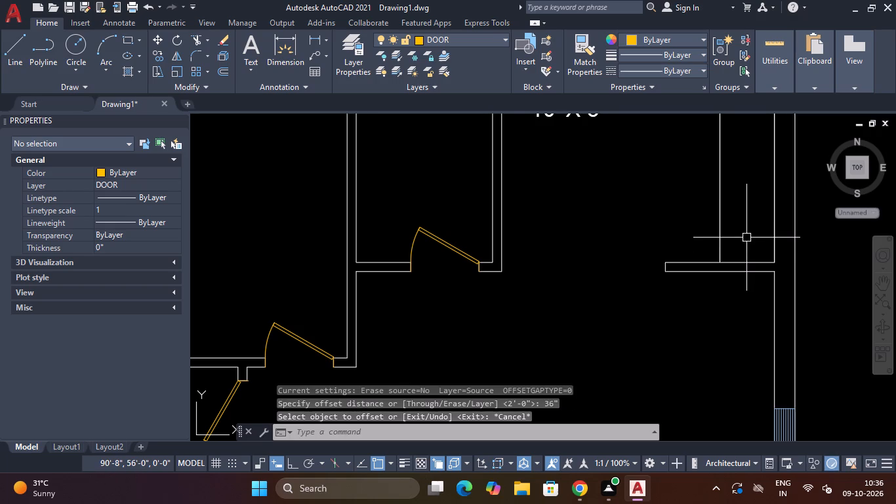
Offset the upper line of the KITCHEN's bottom wall 38" upward into the room.
{"action": "type", "text": "O"}
{"action": "key", "text": "space"}
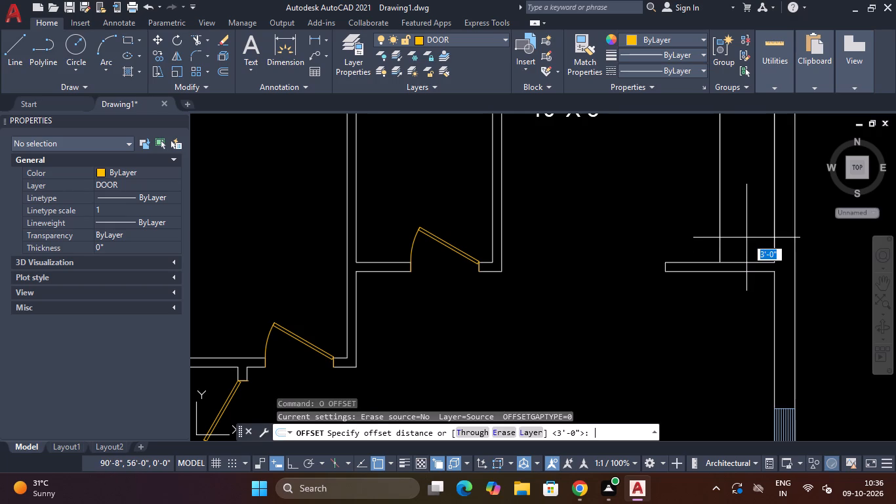
{"action": "type", "text": "38"}
{"action": "key", "text": "shift+quotedbl"}
{"action": "key", "text": "Return"}
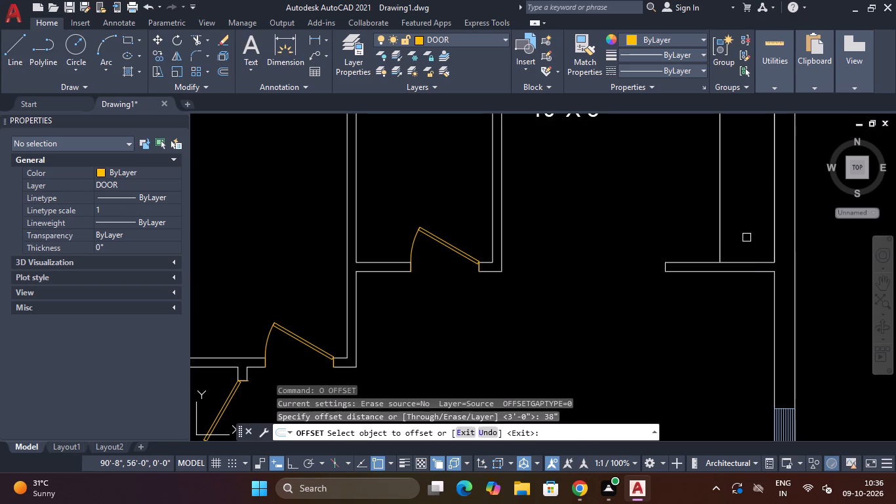
{"action": "left_click", "coordinate": [749, 260]}
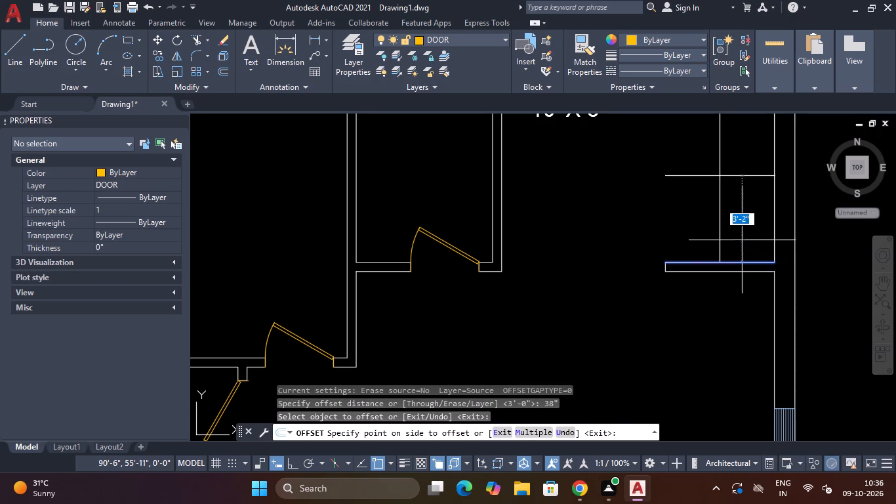
{"action": "left_click", "coordinate": [741, 233]}
{"action": "key", "text": "Escape"}
{"action": "key", "text": "Escape"}
Trim the new line left of the vertical counter edge and that edge below the new line, closing off the counter's lower end.
{"action": "type", "text": "TR"}
{"action": "key", "text": "space"}
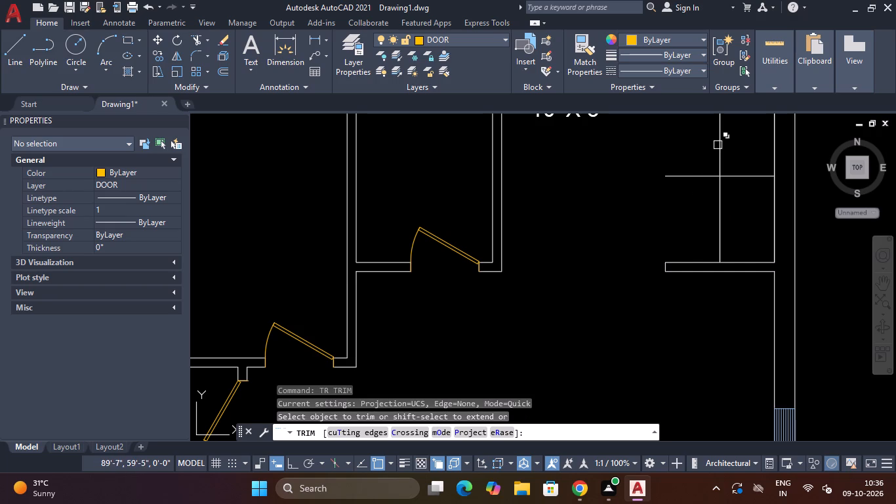
{"action": "left_click", "coordinate": [691, 169]}
{"action": "left_click", "coordinate": [692, 192]}
{"action": "left_click_drag", "start_coordinate": [735, 219], "coordinate": [716, 219]}
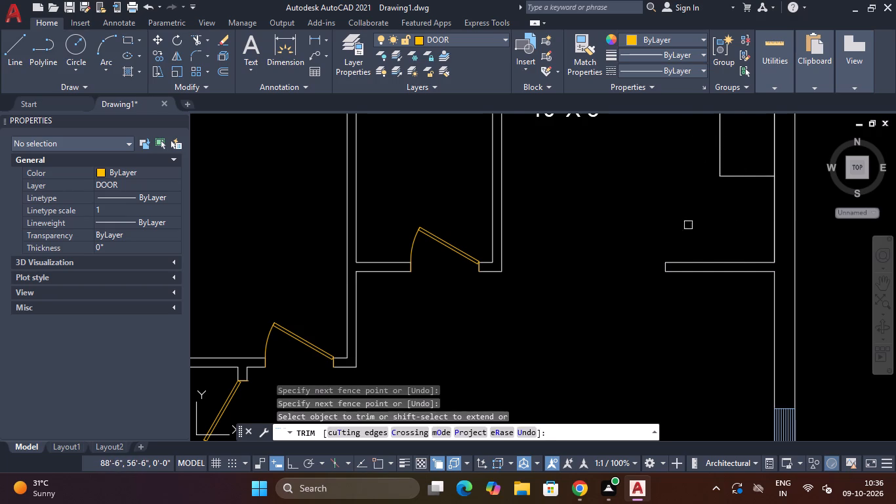
{"action": "left_click", "coordinate": [666, 237]}
{"action": "scroll", "coordinate": [662, 230], "scroll_direction": "down", "scroll_amount": 3}
{"action": "scroll", "coordinate": [658, 225], "scroll_direction": "up", "scroll_amount": 2}
{"action": "key", "text": "grave"}
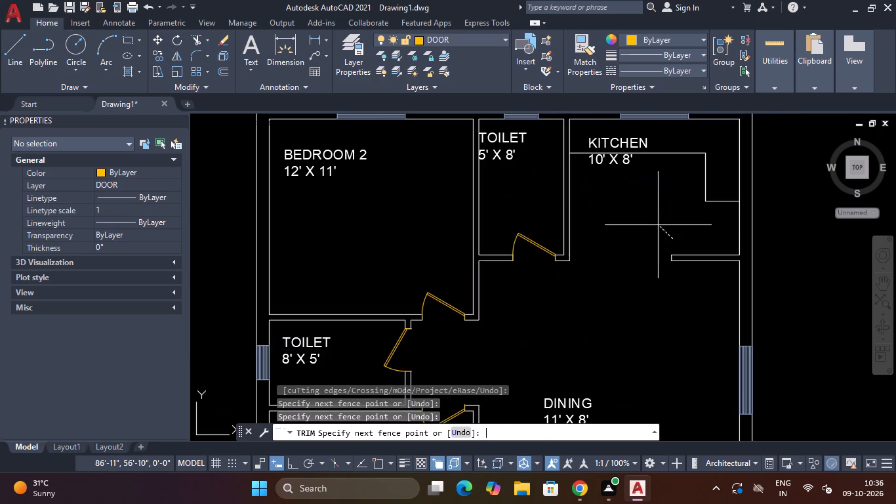
{"action": "scroll", "coordinate": [658, 225], "scroll_direction": "down", "scroll_amount": 3}
{"action": "key", "text": "Escape"}
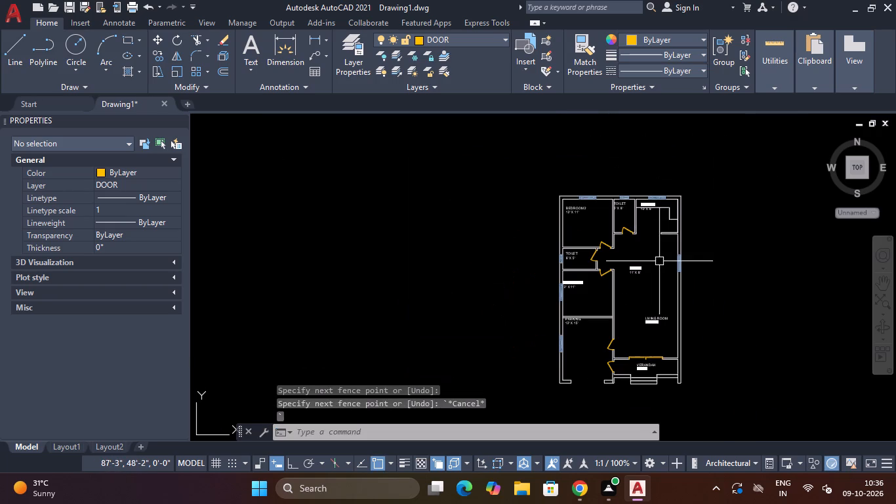
{"action": "key", "text": "Escape"}
{"action": "key", "text": "Escape"}
Move the KITCHEN 10' X 8' label down into the open floor area below the counter edge.
{"action": "scroll", "coordinate": [649, 276], "scroll_direction": "up", "scroll_amount": 2}
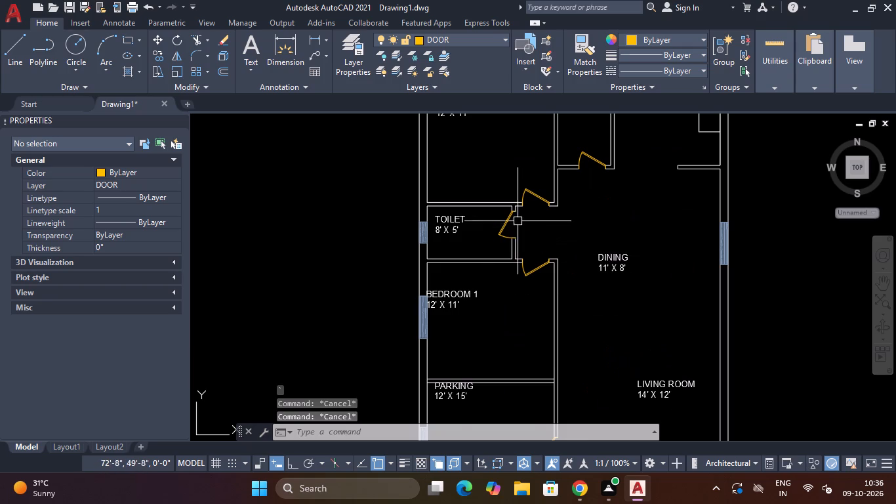
{"action": "scroll", "coordinate": [529, 213], "scroll_direction": "down", "scroll_amount": 1}
{"action": "scroll", "coordinate": [603, 144], "scroll_direction": "up", "scroll_amount": 1}
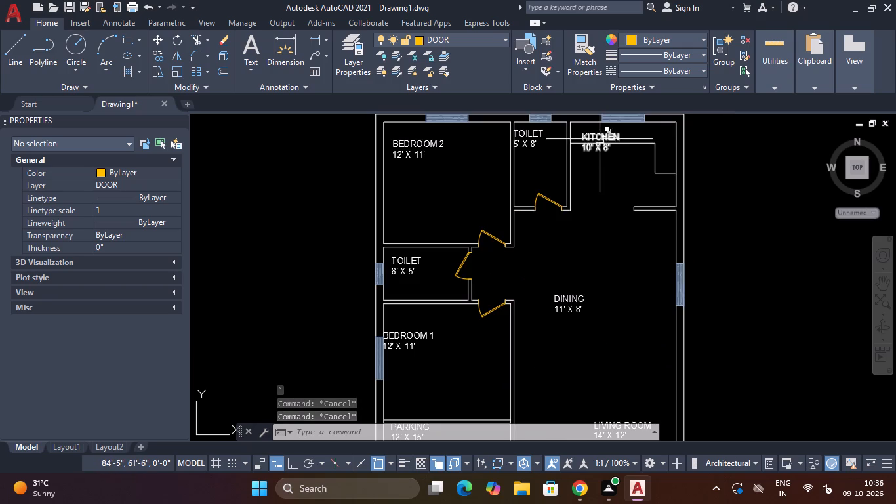
{"action": "left_click", "coordinate": [600, 138]}
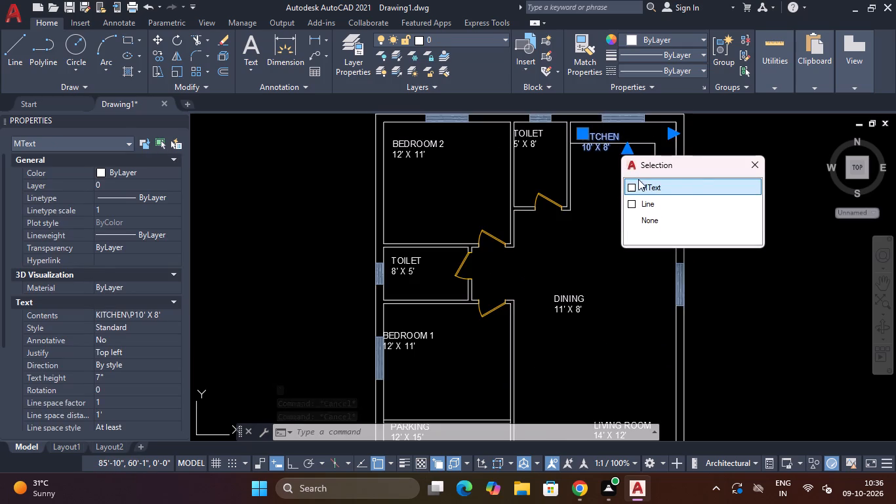
{"action": "left_click", "coordinate": [652, 188]}
{"action": "type", "text": "M"}
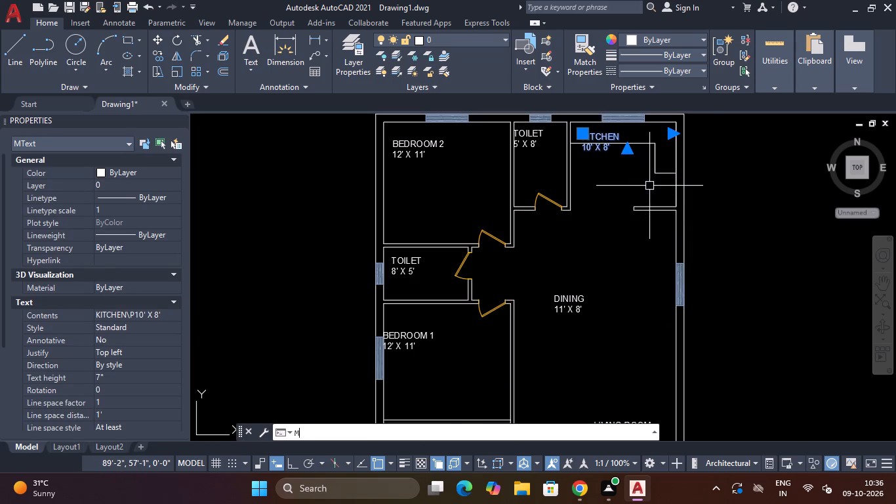
{"action": "key", "text": "space"}
{"action": "left_click", "coordinate": [598, 136]}
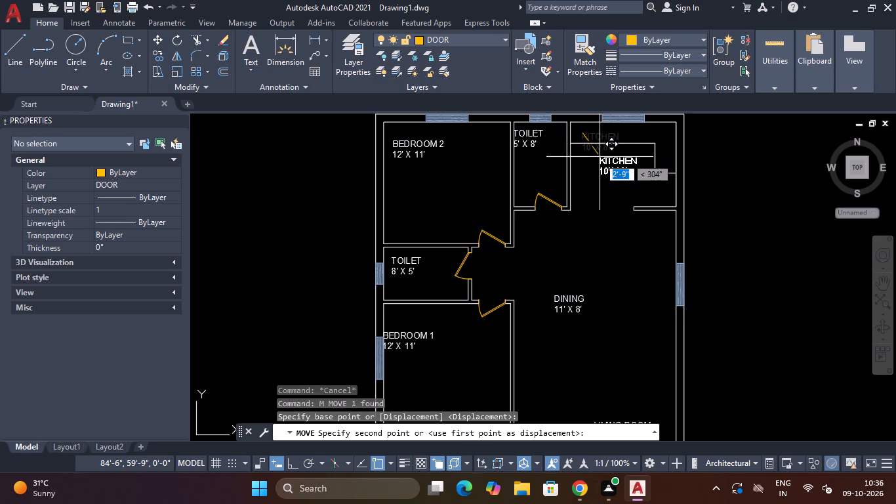
{"action": "left_click", "coordinate": [586, 163]}
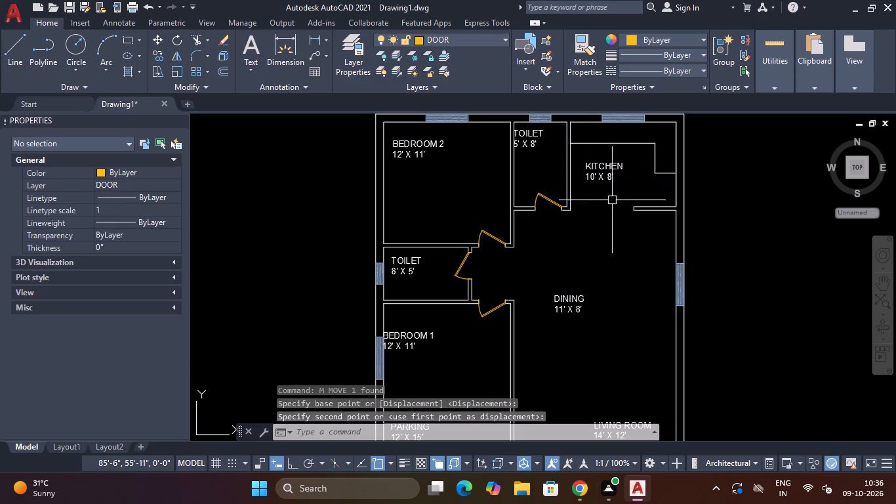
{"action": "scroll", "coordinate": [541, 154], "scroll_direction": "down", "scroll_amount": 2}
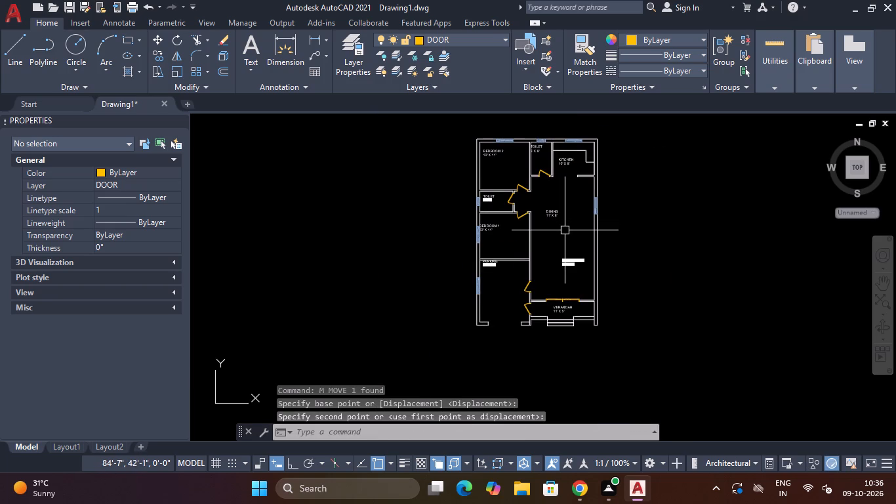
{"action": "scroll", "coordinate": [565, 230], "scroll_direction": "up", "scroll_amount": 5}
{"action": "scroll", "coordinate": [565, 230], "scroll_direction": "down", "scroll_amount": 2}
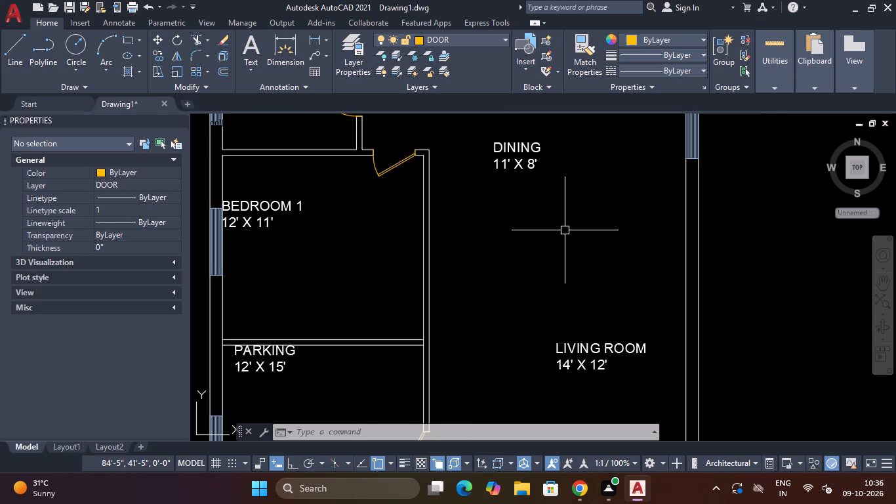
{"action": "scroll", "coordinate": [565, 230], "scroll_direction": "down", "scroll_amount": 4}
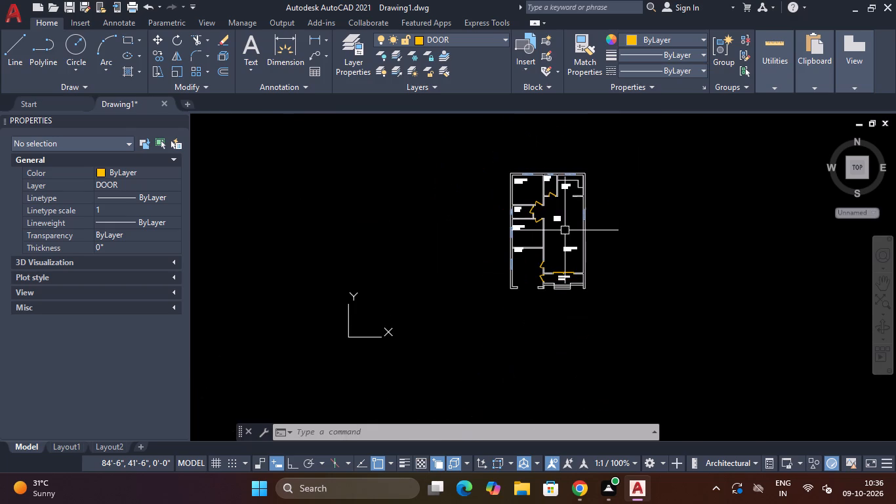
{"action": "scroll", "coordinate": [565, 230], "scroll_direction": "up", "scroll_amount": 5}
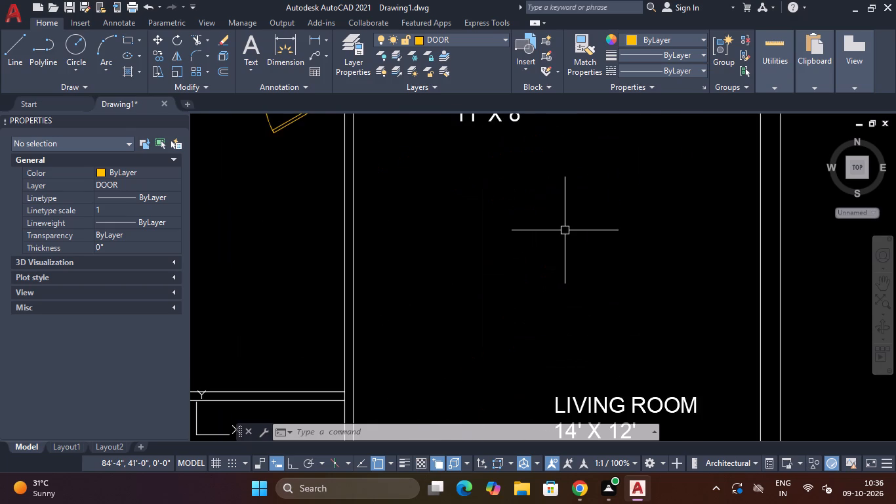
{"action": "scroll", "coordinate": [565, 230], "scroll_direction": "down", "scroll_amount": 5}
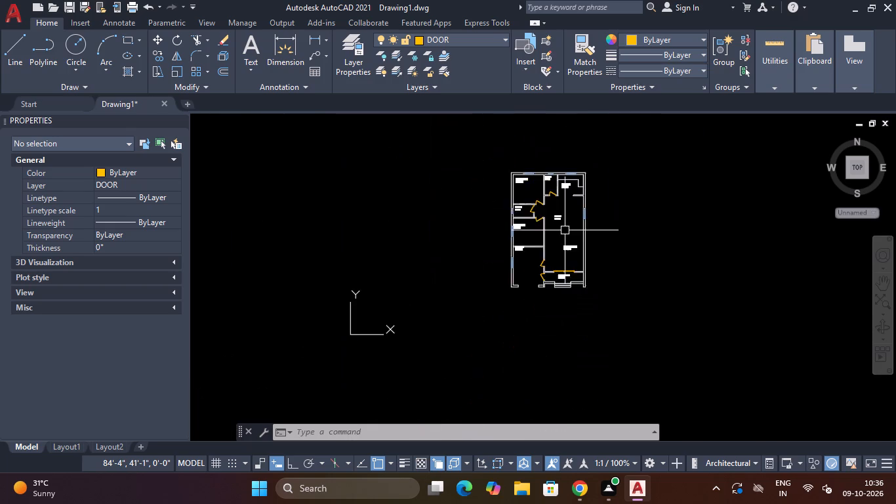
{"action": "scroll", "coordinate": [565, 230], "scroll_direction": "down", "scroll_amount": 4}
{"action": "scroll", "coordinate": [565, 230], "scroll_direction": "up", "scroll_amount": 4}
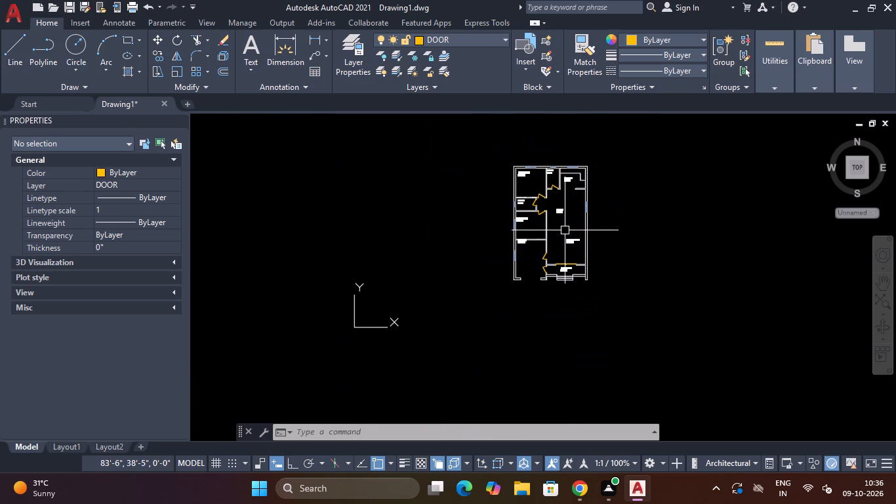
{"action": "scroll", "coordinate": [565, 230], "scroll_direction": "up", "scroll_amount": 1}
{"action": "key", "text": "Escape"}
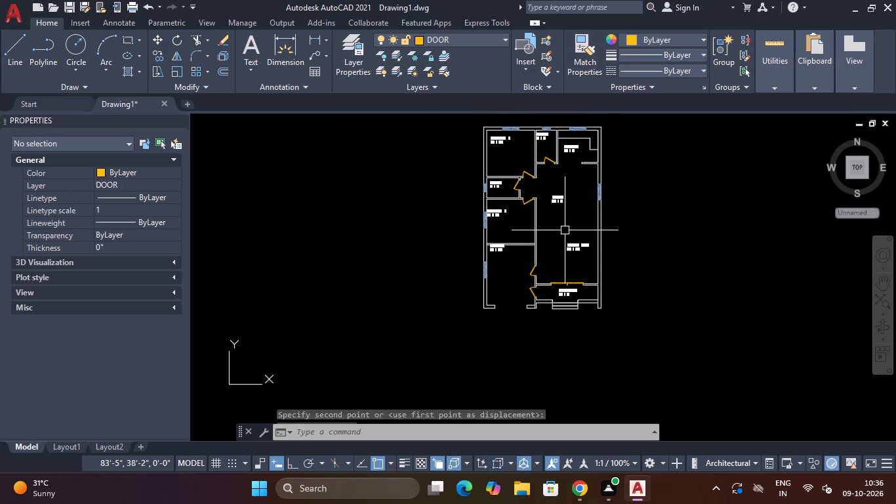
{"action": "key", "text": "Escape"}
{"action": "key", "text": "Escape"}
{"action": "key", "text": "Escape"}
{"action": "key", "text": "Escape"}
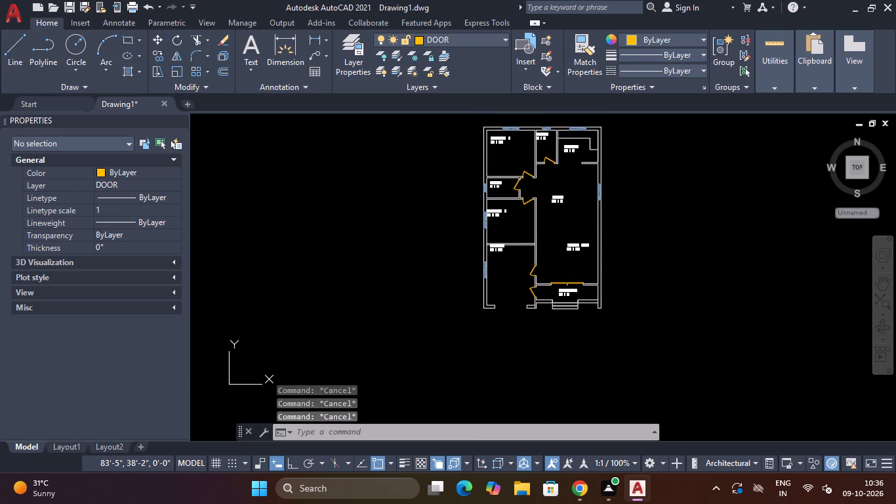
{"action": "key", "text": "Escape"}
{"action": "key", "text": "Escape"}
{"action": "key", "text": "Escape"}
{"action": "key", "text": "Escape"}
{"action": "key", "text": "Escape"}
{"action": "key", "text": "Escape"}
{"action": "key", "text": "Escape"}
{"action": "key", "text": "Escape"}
Make layer 0 the current layer.
{"action": "left_click", "coordinate": [479, 39]}
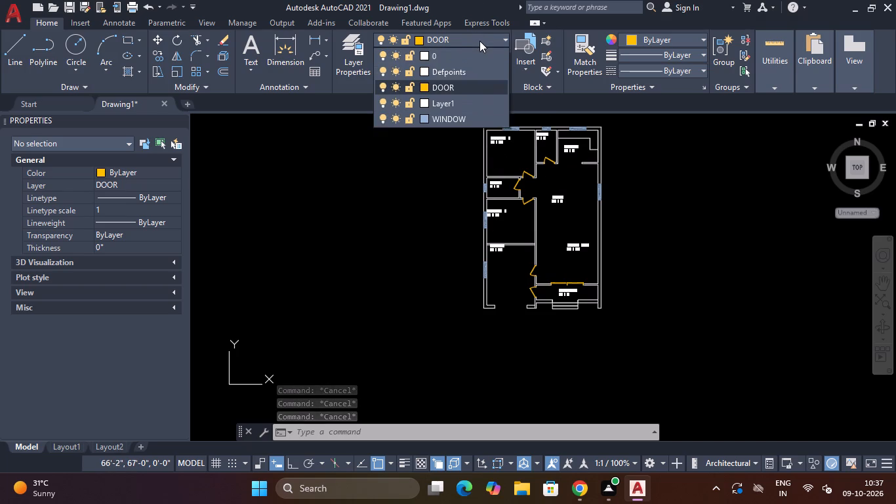
{"action": "left_click", "coordinate": [468, 51]}
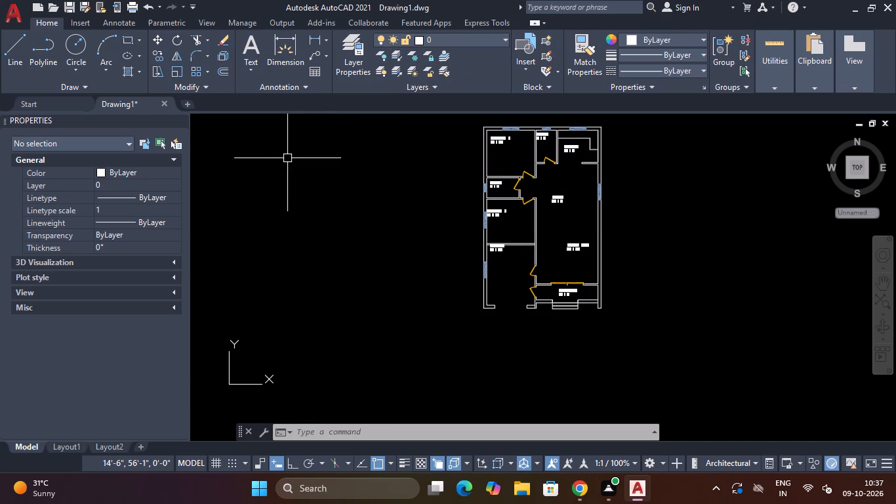
Insert the Bath Tub - 26 x 60 in. and Sink - Oval top blocks from DesignCenter in the empty space left of the plan.
{"action": "key", "text": "ctrl+2"}
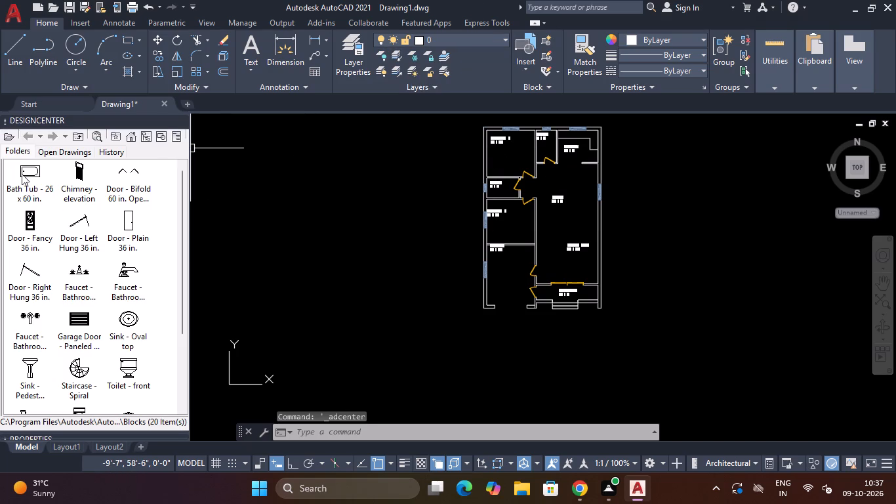
{"action": "left_click_drag", "start_coordinate": [22, 174], "coordinate": [316, 159]}
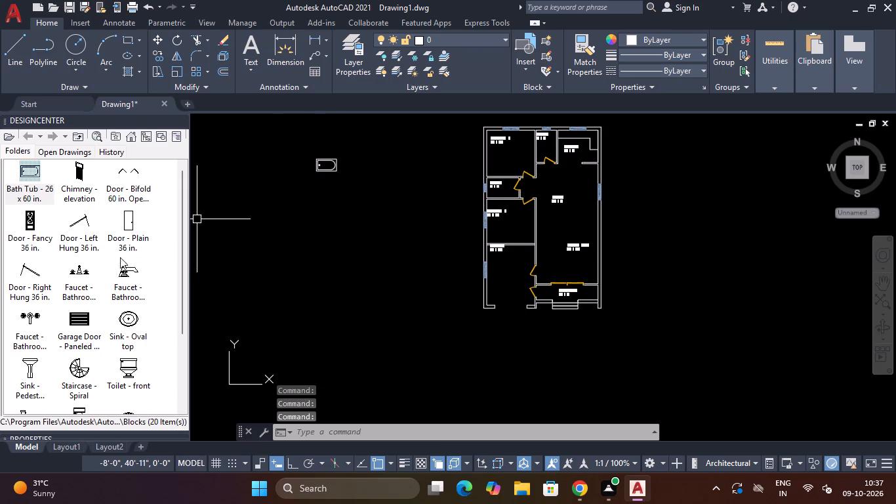
{"action": "scroll", "coordinate": [103, 279], "scroll_direction": "down", "scroll_amount": 3}
{"action": "left_click_drag", "start_coordinate": [130, 216], "coordinate": [189, 228]}
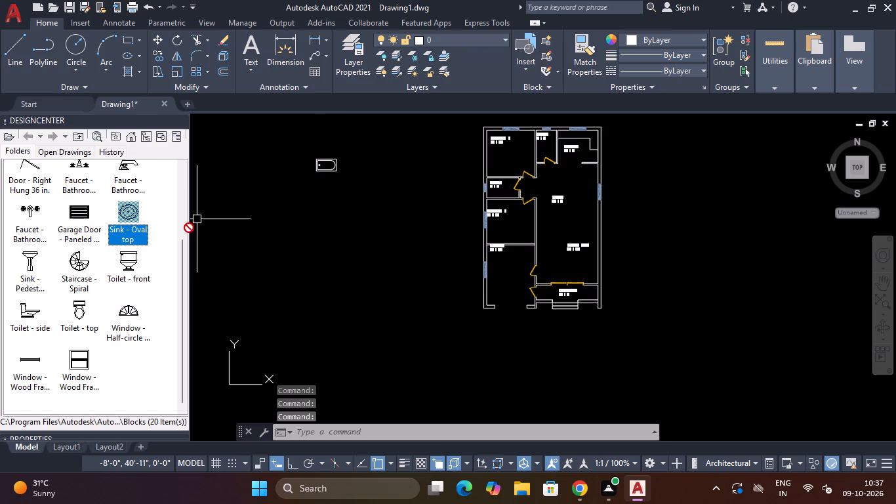
{"action": "left_click_drag", "start_coordinate": [189, 228], "coordinate": [330, 199]}
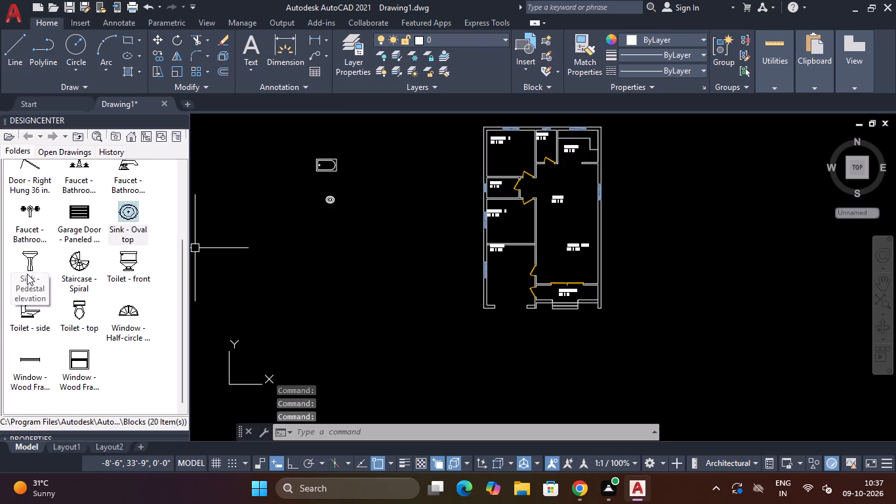
Insert the Toilet - top and Faucet - Bathroom top blocks from DesignCenter beside the oval sink, left of the plan.
{"action": "left_click_drag", "start_coordinate": [80, 315], "coordinate": [289, 215]}
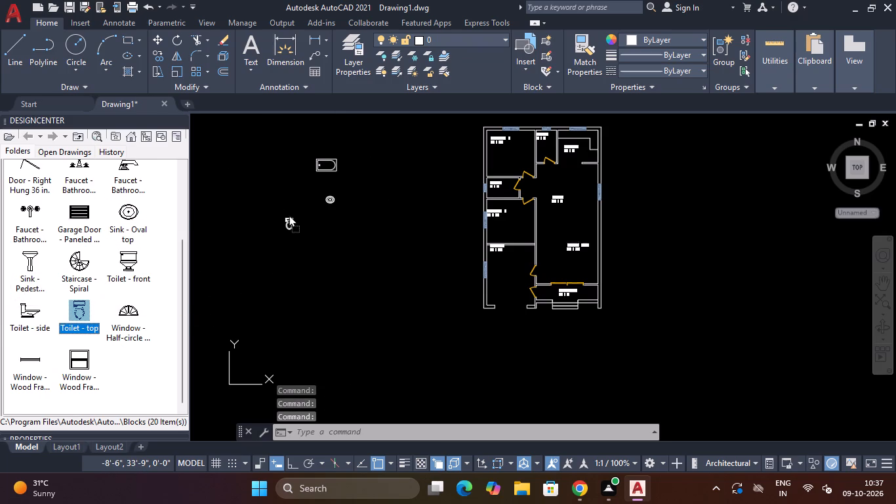
{"action": "left_click_drag", "start_coordinate": [289, 215], "coordinate": [289, 209]}
{"action": "left_click_drag", "start_coordinate": [33, 205], "coordinate": [231, 224]}
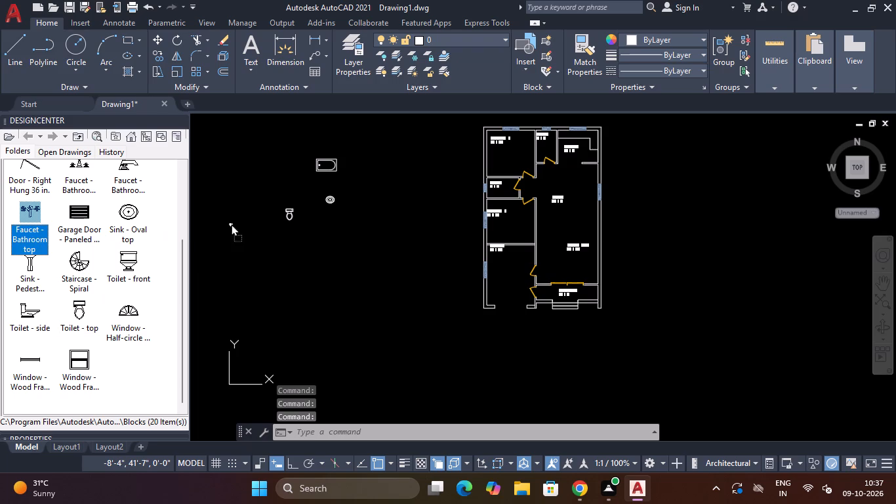
{"action": "left_click_drag", "start_coordinate": [231, 224], "coordinate": [306, 195]}
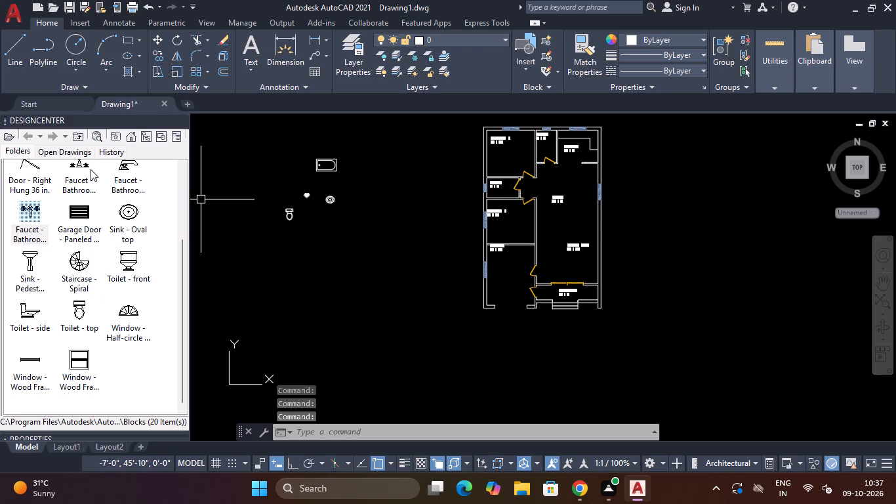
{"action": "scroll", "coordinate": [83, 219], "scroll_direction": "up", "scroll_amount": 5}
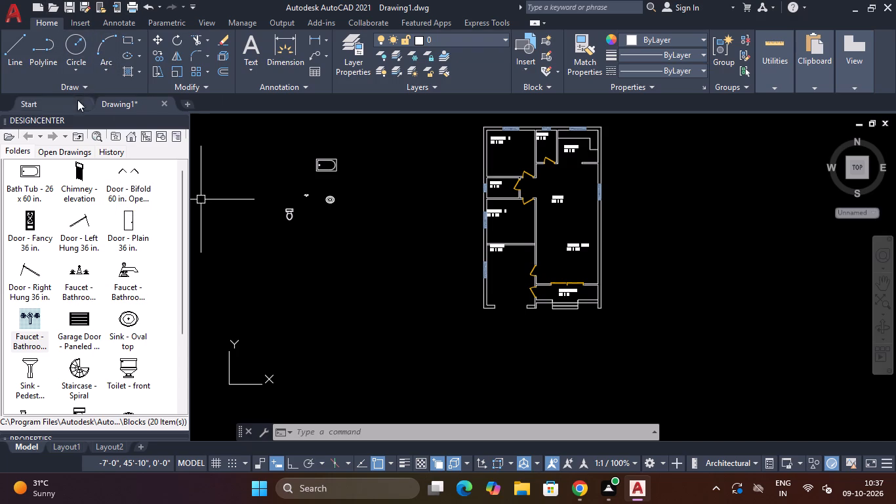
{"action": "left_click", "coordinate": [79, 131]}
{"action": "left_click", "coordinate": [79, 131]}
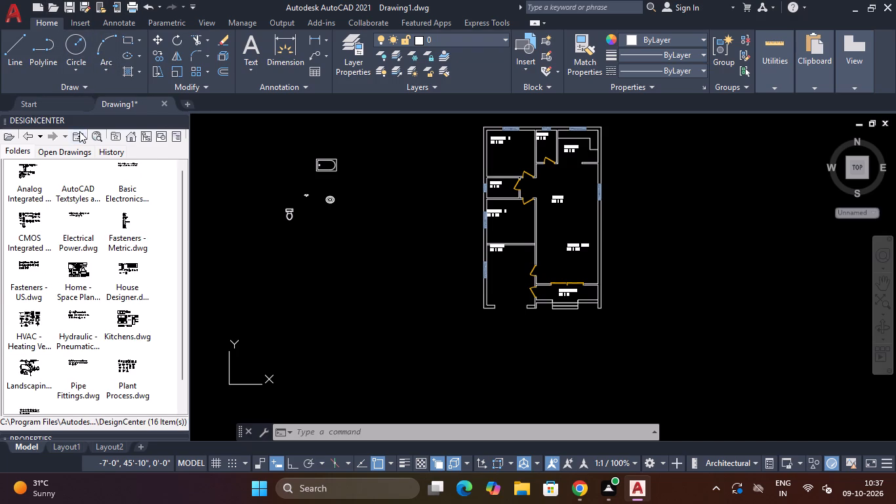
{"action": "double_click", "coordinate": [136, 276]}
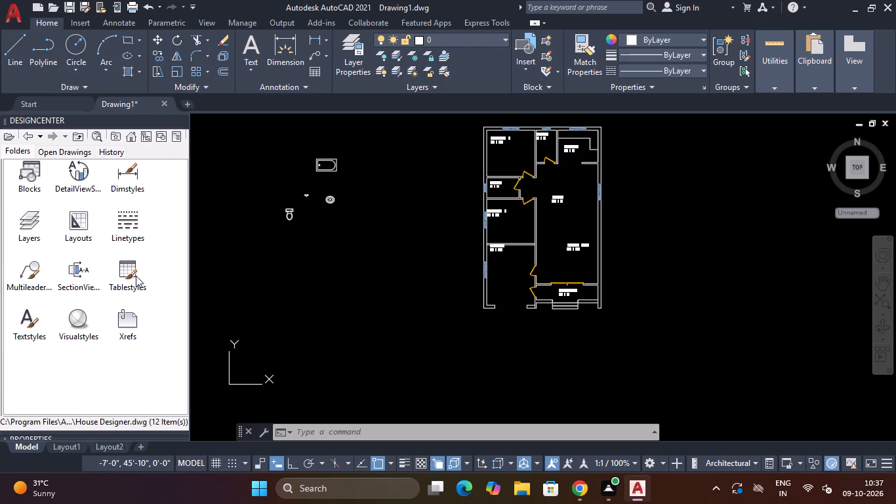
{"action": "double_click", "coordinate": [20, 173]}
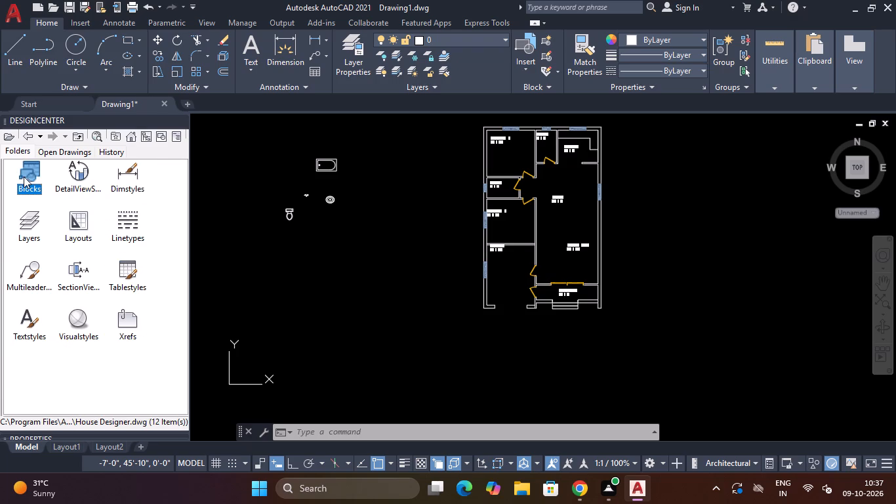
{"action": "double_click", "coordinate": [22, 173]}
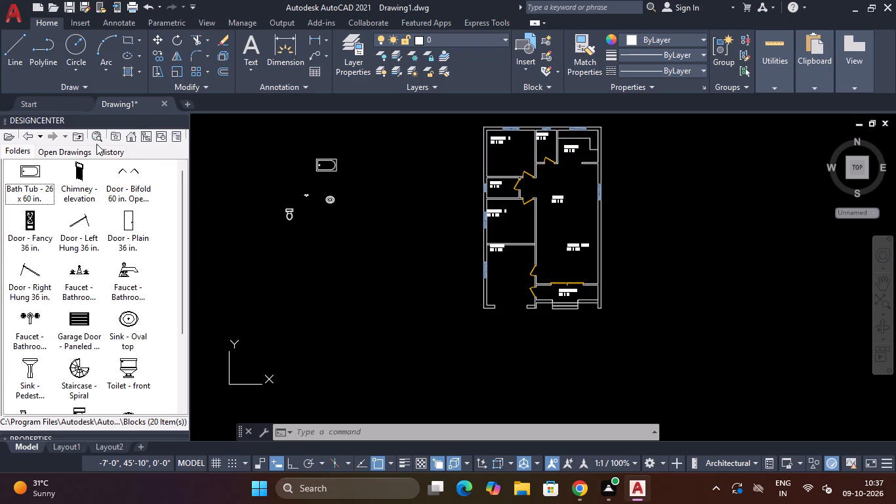
Insert the Bed - Queen and Chair - Desk blocks from Home - Space Planner.dwg below the bathroom fixtures.
{"action": "left_click", "coordinate": [83, 138]}
{"action": "left_click", "coordinate": [83, 138]}
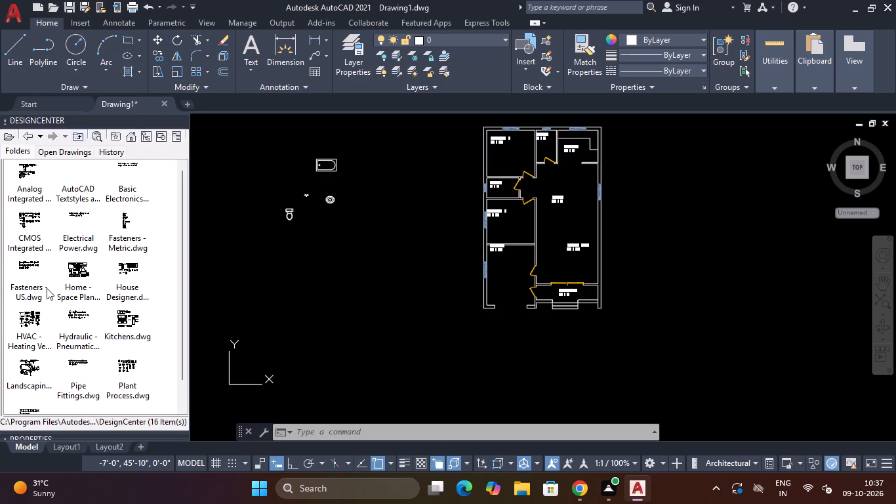
{"action": "double_click", "coordinate": [79, 273]}
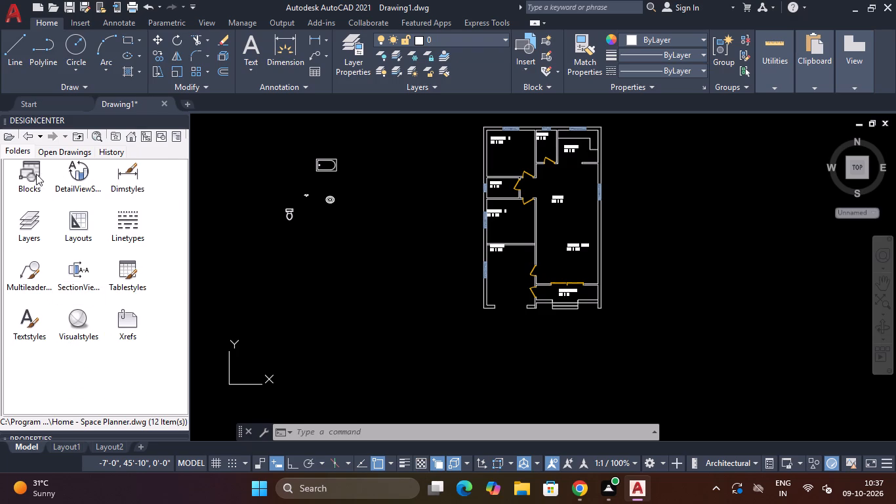
{"action": "double_click", "coordinate": [33, 175]}
{"action": "left_click_drag", "start_coordinate": [23, 170], "coordinate": [31, 171]}
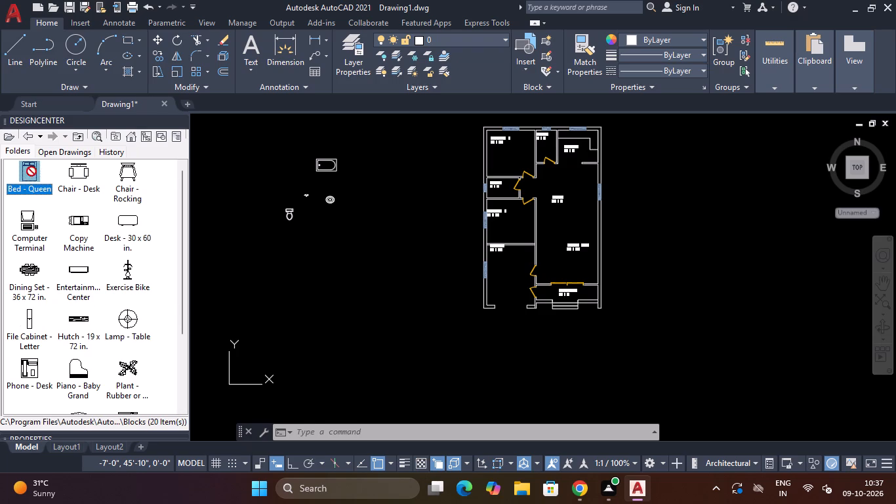
{"action": "left_click_drag", "start_coordinate": [31, 171], "coordinate": [317, 214]}
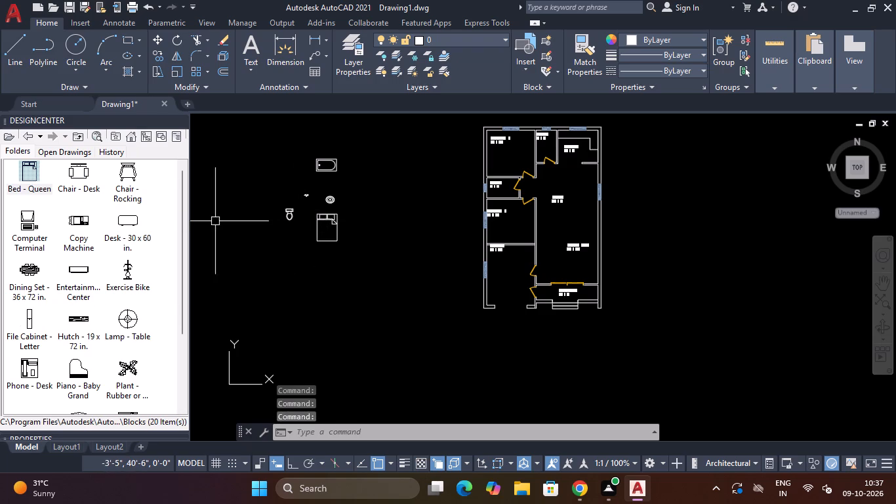
{"action": "left_click_drag", "start_coordinate": [83, 179], "coordinate": [106, 187]}
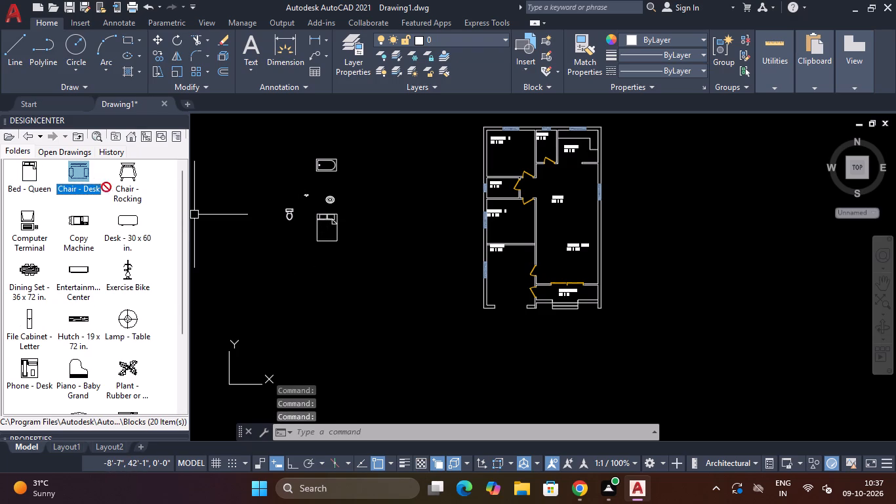
{"action": "left_click_drag", "start_coordinate": [106, 187], "coordinate": [277, 232]}
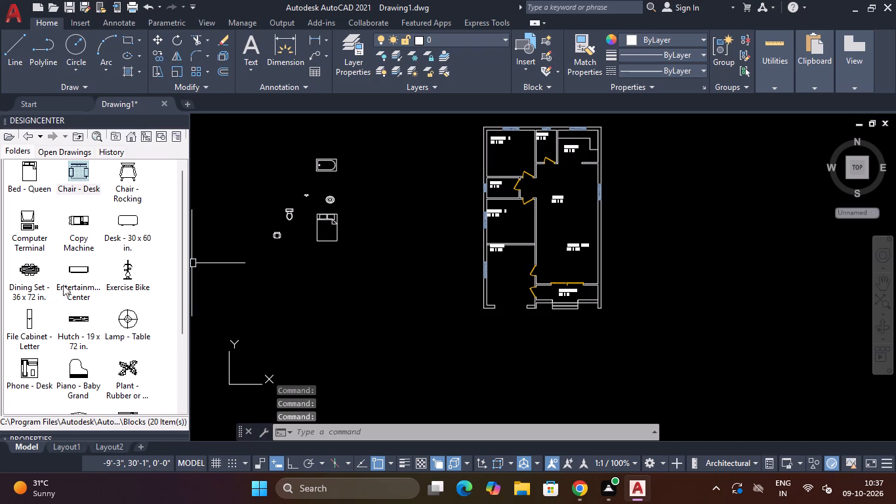
Insert the Dining Set - 36 x 72 in., Lamp - Table and rectangular table blocks below the chair and bed.
{"action": "left_click_drag", "start_coordinate": [30, 265], "coordinate": [264, 276]}
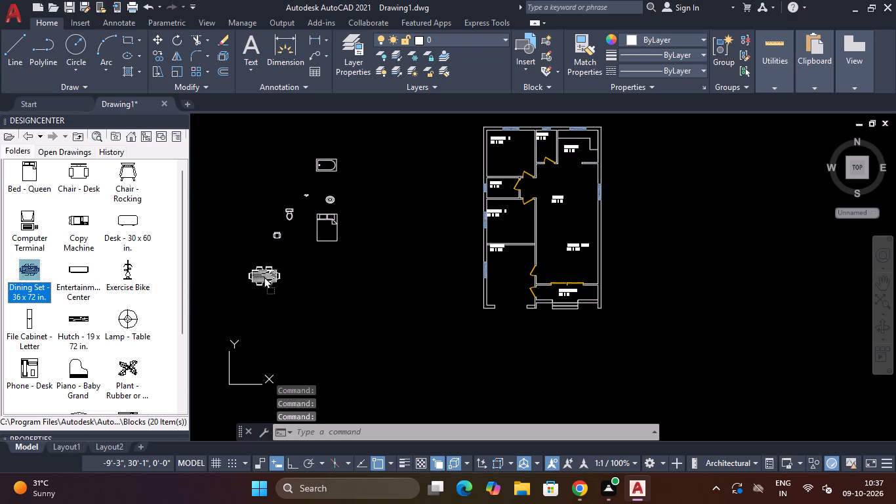
{"action": "left_click_drag", "start_coordinate": [264, 276], "coordinate": [274, 266]}
{"action": "left_click_drag", "start_coordinate": [136, 328], "coordinate": [173, 327]}
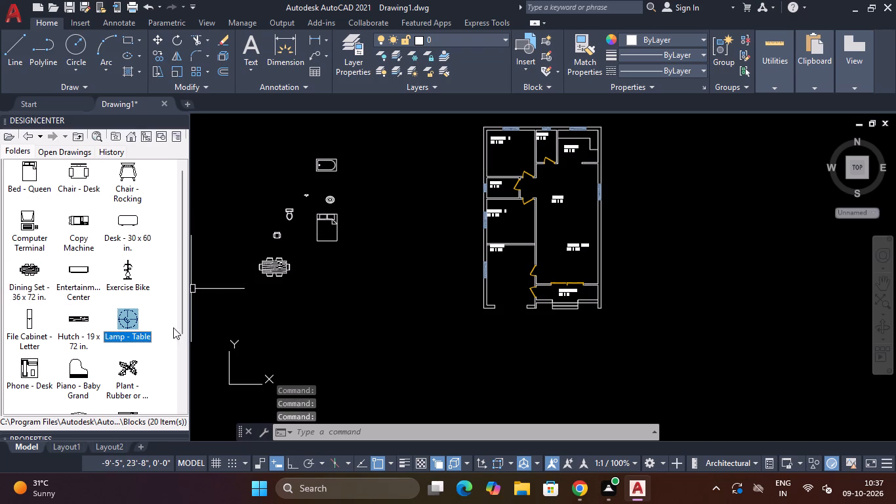
{"action": "left_click_drag", "start_coordinate": [173, 327], "coordinate": [308, 261]}
{"action": "scroll", "coordinate": [120, 315], "scroll_direction": "down", "scroll_amount": 2}
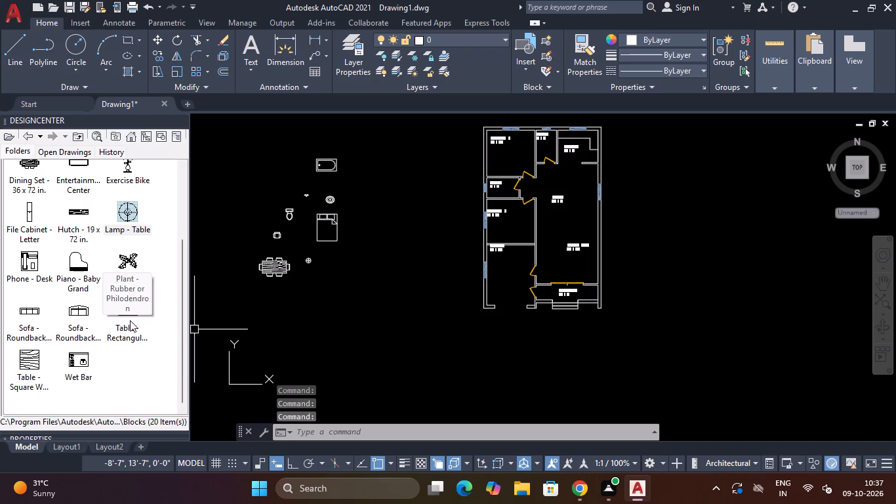
{"action": "left_click_drag", "start_coordinate": [129, 320], "coordinate": [319, 274]}
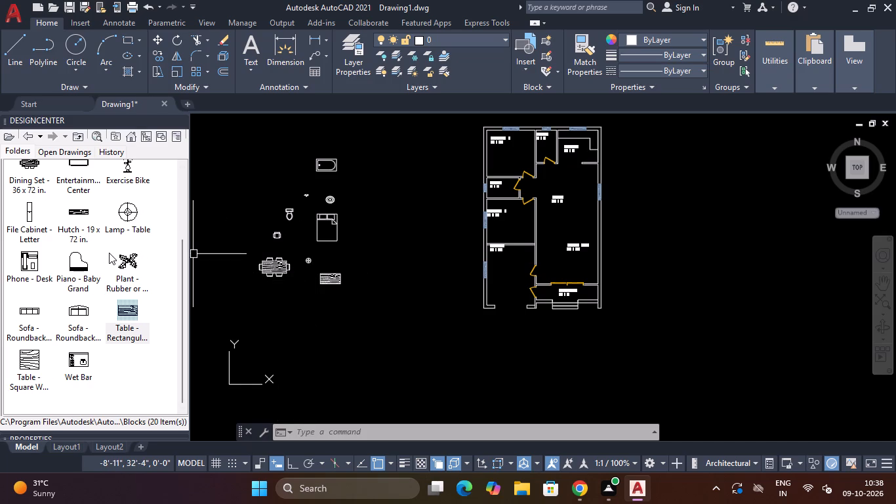
Insert the Kitchen Layout - 7 x 8 ft block from Kitchens.dwg to the left of the bath tub.
{"action": "scroll", "coordinate": [109, 251], "scroll_direction": "up", "scroll_amount": 4}
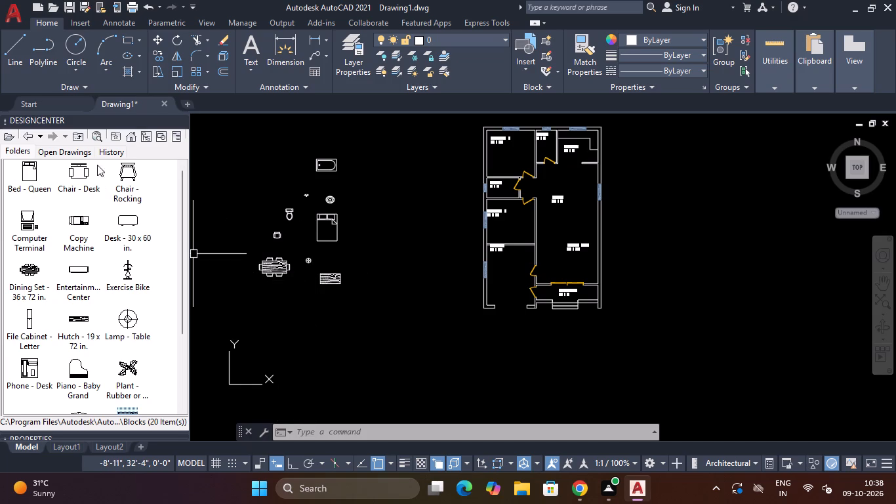
{"action": "left_click", "coordinate": [77, 141]}
{"action": "left_click", "coordinate": [77, 141]}
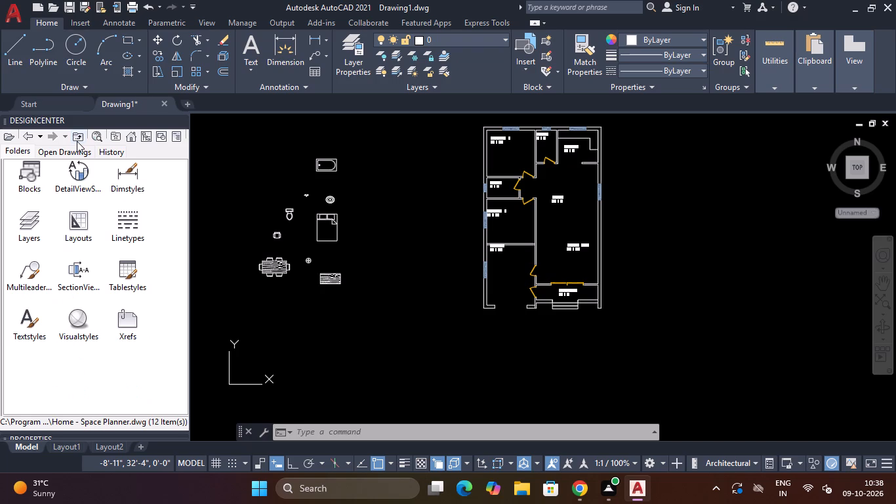
{"action": "double_click", "coordinate": [130, 322]}
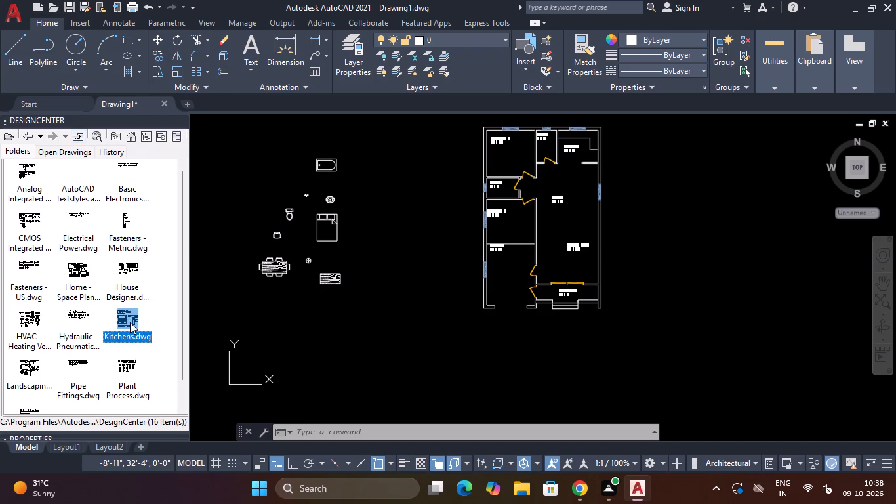
{"action": "double_click", "coordinate": [29, 173]}
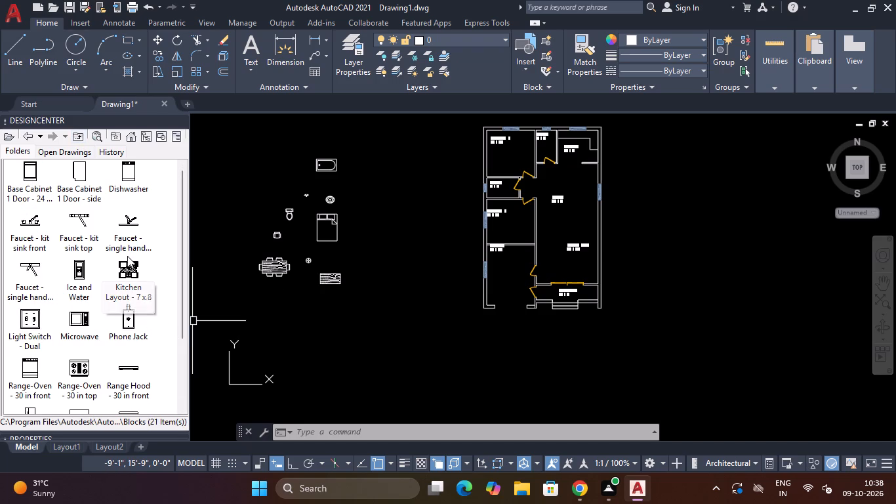
{"action": "scroll", "coordinate": [130, 253], "scroll_direction": "down", "scroll_amount": 3}
{"action": "scroll", "coordinate": [130, 284], "scroll_direction": "up", "scroll_amount": 2}
{"action": "left_click_drag", "start_coordinate": [131, 266], "coordinate": [224, 203]}
{"action": "scroll", "coordinate": [235, 189], "scroll_direction": "up", "scroll_amount": 3}
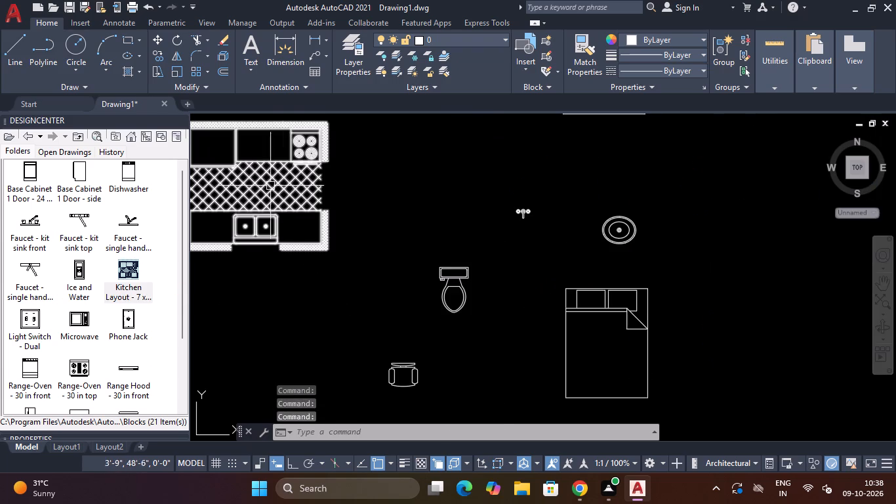
{"action": "scroll", "coordinate": [270, 203], "scroll_direction": "down", "scroll_amount": 3}
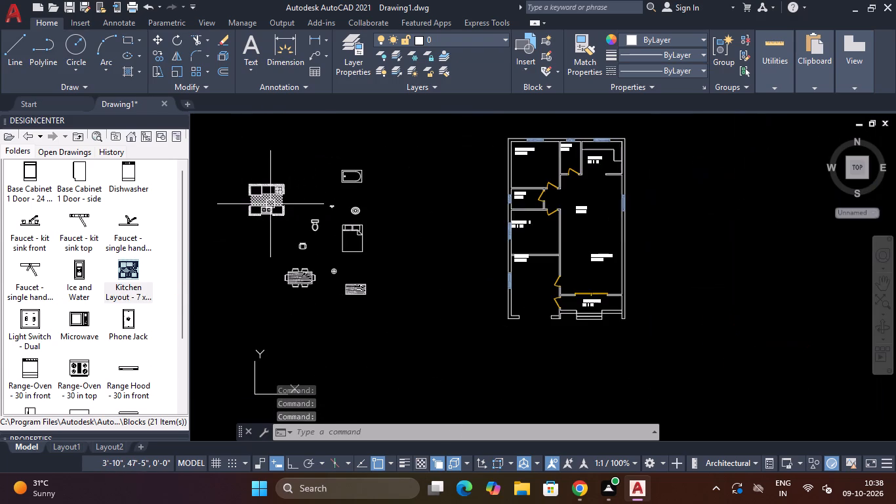
{"action": "scroll", "coordinate": [270, 204], "scroll_direction": "up", "scroll_amount": 2}
{"action": "scroll", "coordinate": [285, 178], "scroll_direction": "down", "scroll_amount": 2}
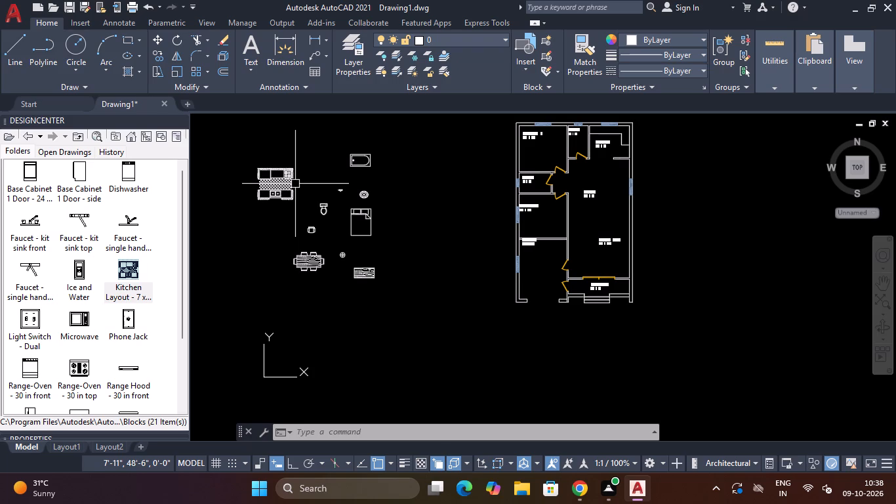
Insert the Range-Oven - 30 in top, Sink-double - 36 in top and Refrigerator-2 door - 36 in top blocks below the kitchen layout, and close DesignCenter.
{"action": "left_click_drag", "start_coordinate": [80, 381], "coordinate": [143, 322]}
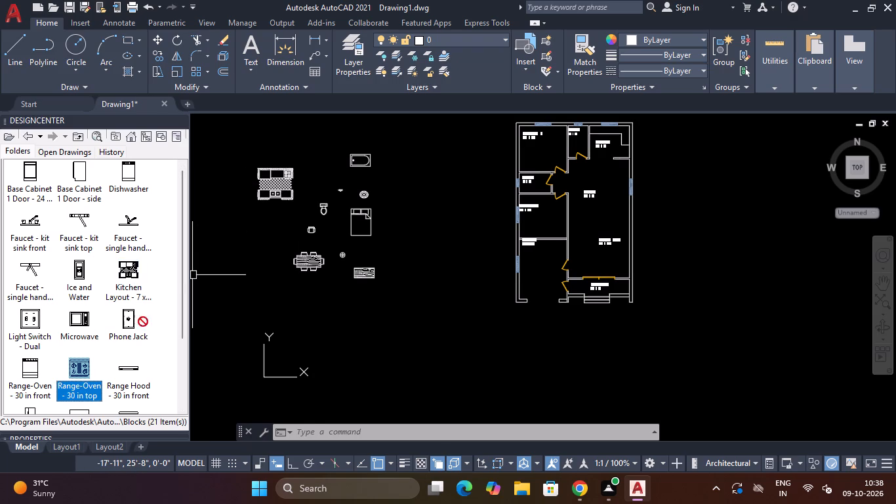
{"action": "left_click_drag", "start_coordinate": [143, 322], "coordinate": [239, 231]}
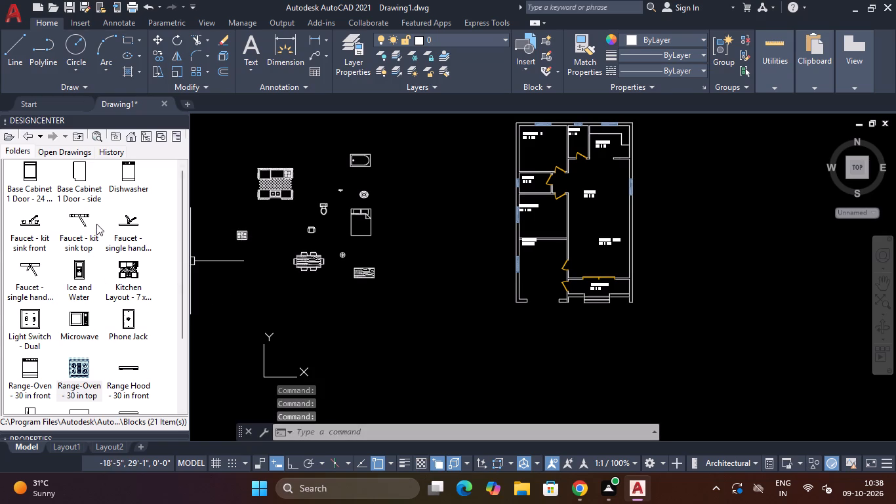
{"action": "scroll", "coordinate": [96, 224], "scroll_direction": "down", "scroll_amount": 2}
{"action": "left_click_drag", "start_coordinate": [123, 327], "coordinate": [248, 259]}
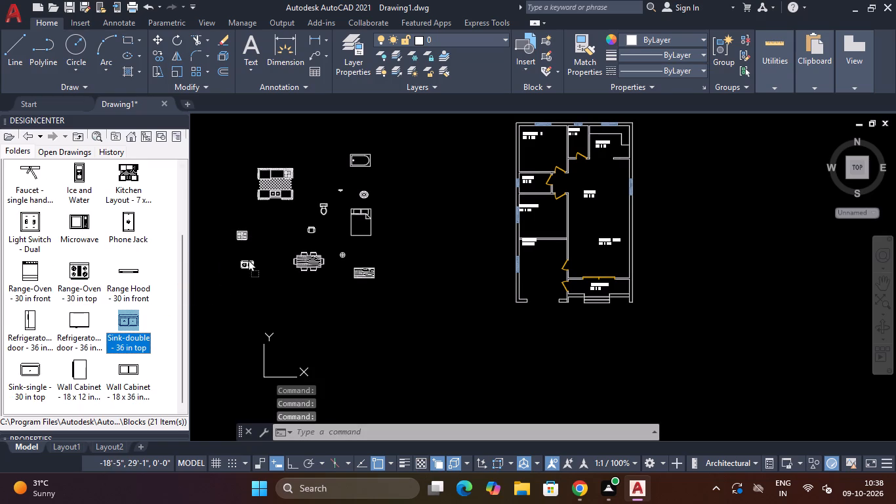
{"action": "left_click_drag", "start_coordinate": [248, 259], "coordinate": [238, 253]}
{"action": "left_click_drag", "start_coordinate": [238, 253], "coordinate": [237, 253]}
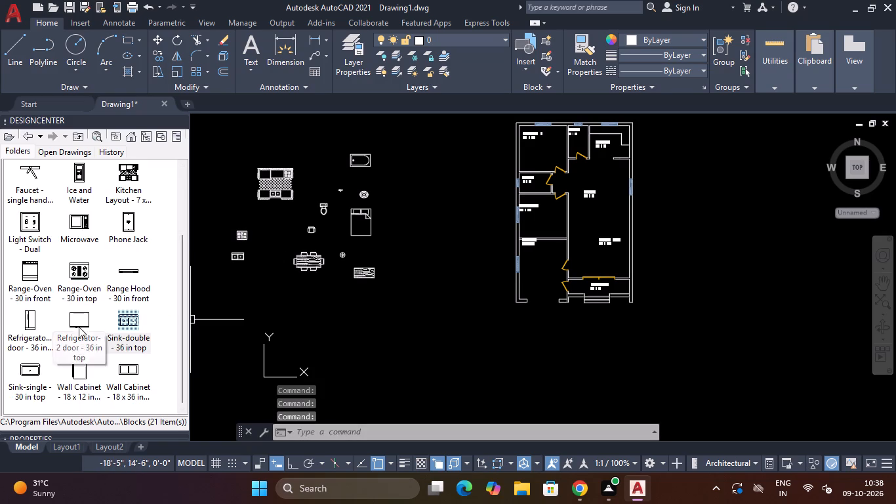
{"action": "left_click_drag", "start_coordinate": [79, 327], "coordinate": [237, 273]}
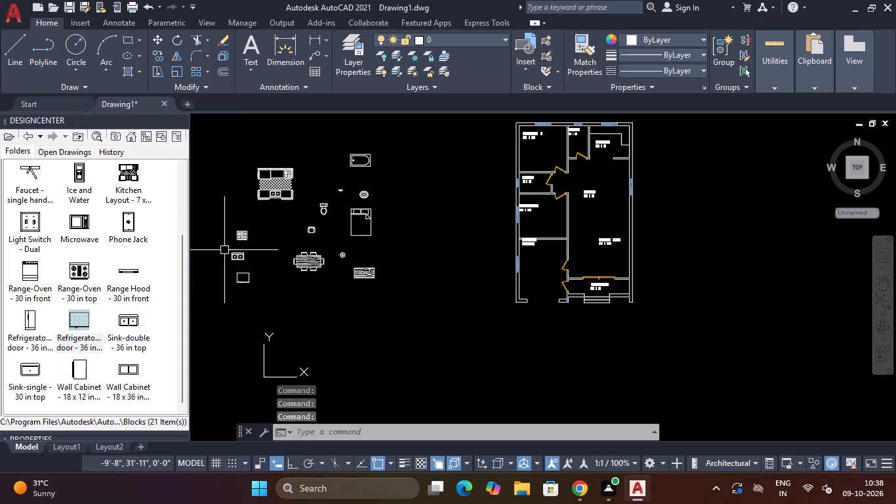
{"action": "left_click", "coordinate": [180, 121]}
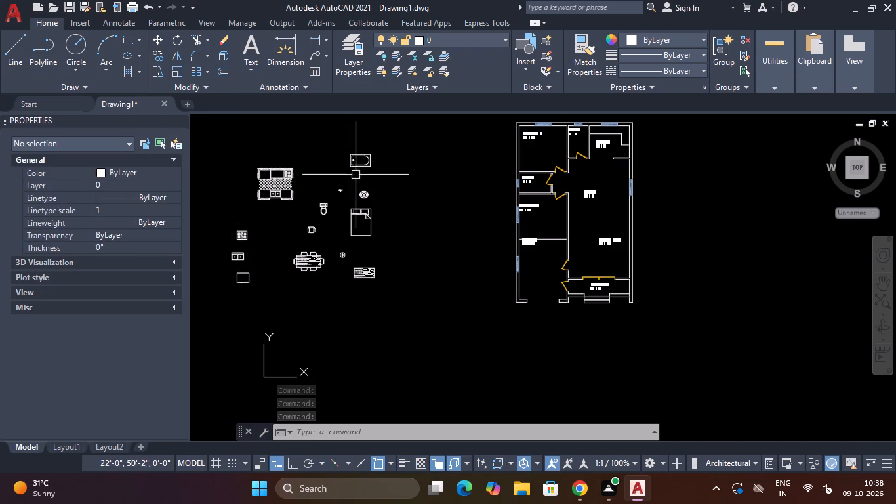
Move the TOILET 5' X 8' label lower in its room, just above the door.
{"action": "scroll", "coordinate": [582, 127], "scroll_direction": "up", "scroll_amount": 2}
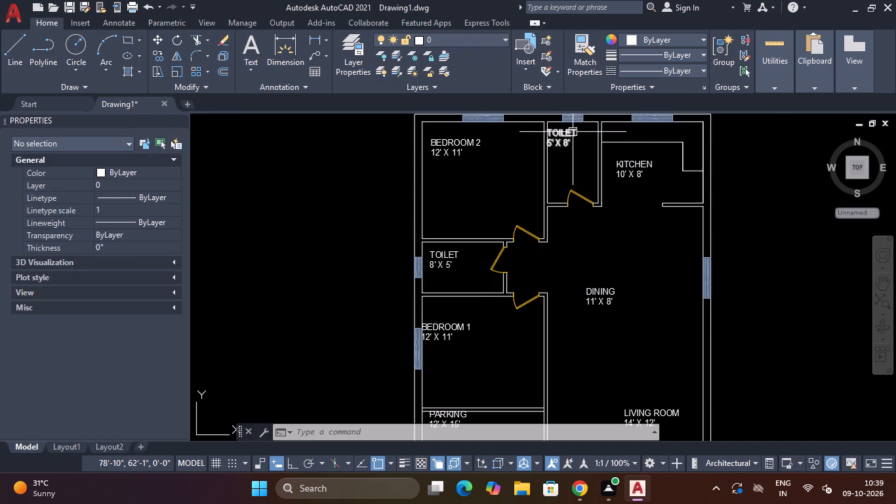
{"action": "scroll", "coordinate": [571, 132], "scroll_direction": "up", "scroll_amount": 1}
{"action": "left_click", "coordinate": [571, 132]}
{"action": "type", "text": "M"}
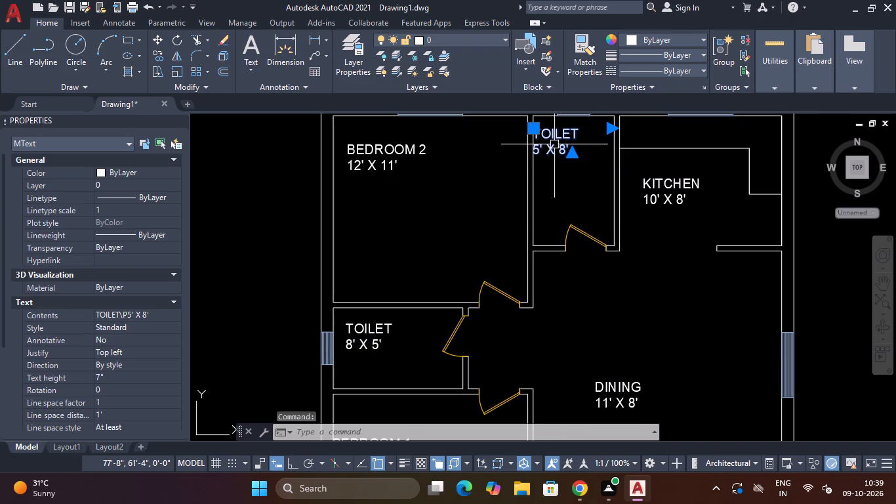
{"action": "key", "text": "space"}
{"action": "left_click", "coordinate": [554, 144]}
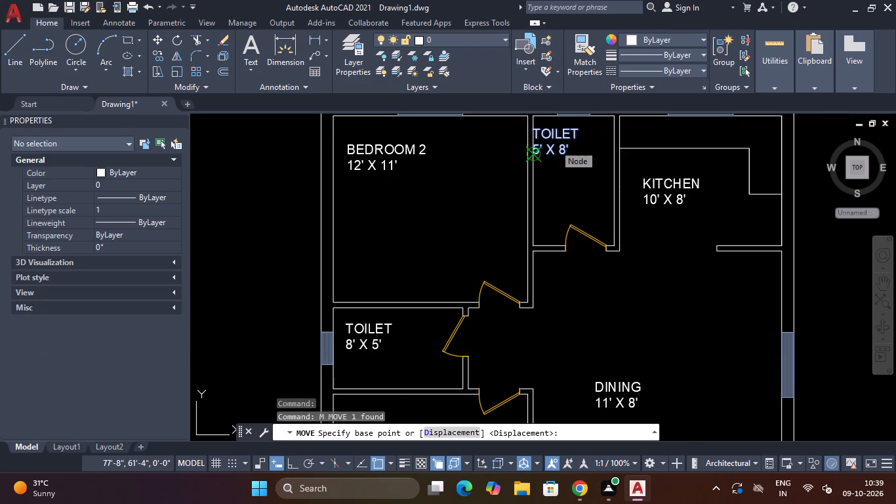
{"action": "left_click", "coordinate": [554, 134]}
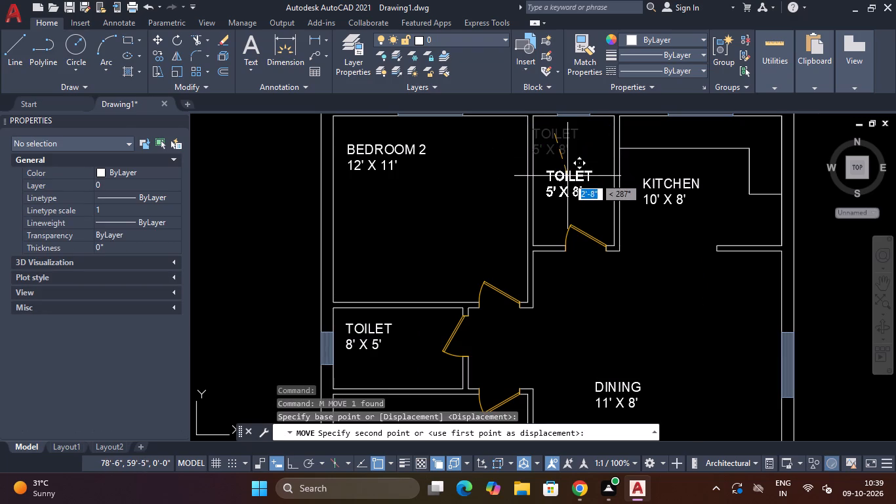
{"action": "left_click", "coordinate": [566, 197]}
Copy the Bath Tub - 26 x 60 in. block into the 5' X 8' toilet, above the room label.
{"action": "scroll", "coordinate": [432, 192], "scroll_direction": "down", "scroll_amount": 2}
{"action": "scroll", "coordinate": [264, 251], "scroll_direction": "down", "scroll_amount": 3}
{"action": "scroll", "coordinate": [222, 249], "scroll_direction": "up", "scroll_amount": 2}
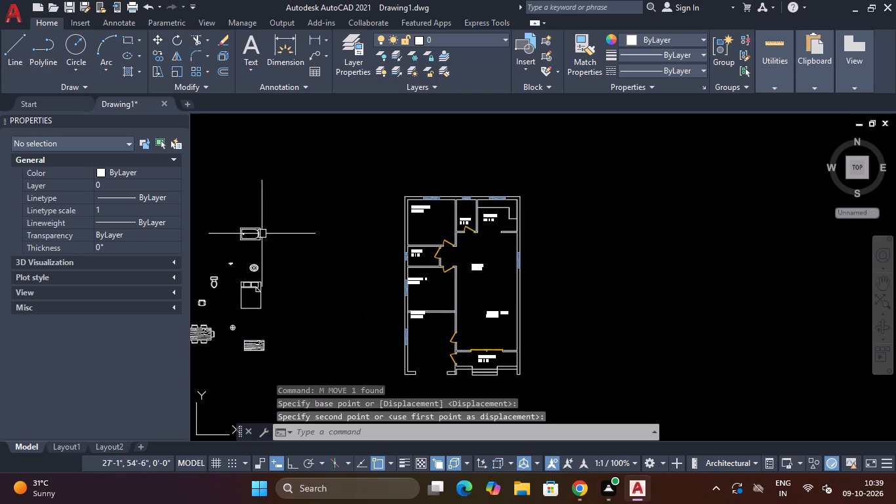
{"action": "scroll", "coordinate": [249, 235], "scroll_direction": "up", "scroll_amount": 3}
{"action": "left_click", "coordinate": [304, 204]}
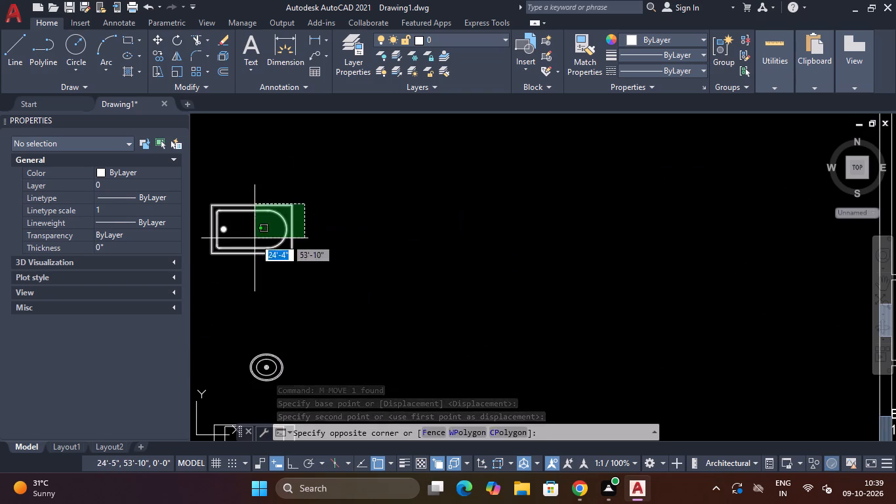
{"action": "left_click", "coordinate": [255, 238]}
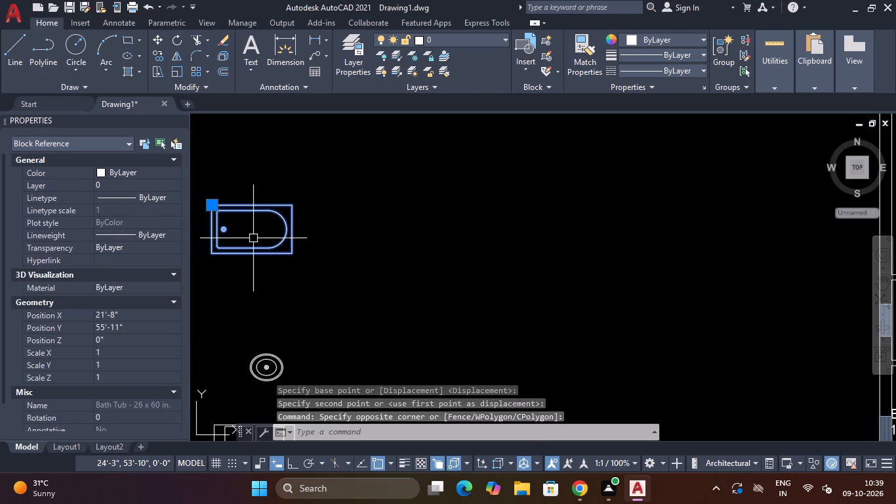
{"action": "key", "text": "m"}
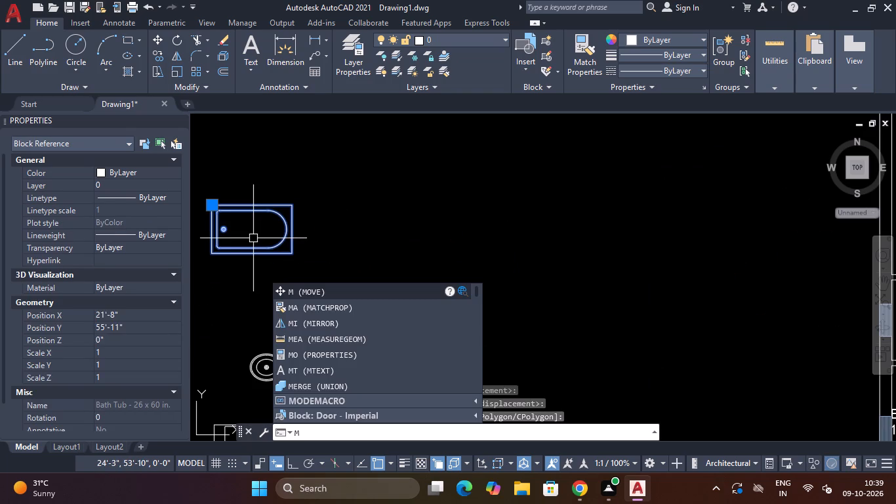
{"action": "key", "text": "BackSpace"}
{"action": "type", "text": "CO"}
{"action": "key", "text": "space"}
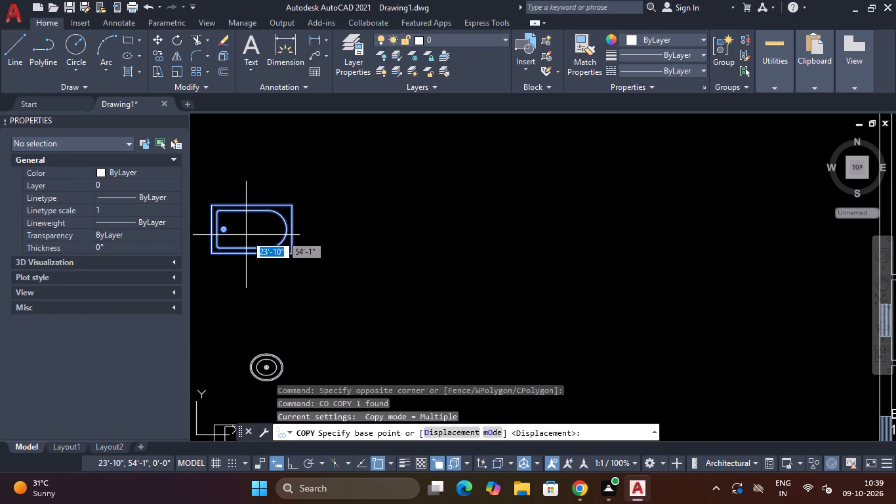
{"action": "left_click", "coordinate": [247, 233]}
{"action": "scroll", "coordinate": [281, 241], "scroll_direction": "down", "scroll_amount": 1}
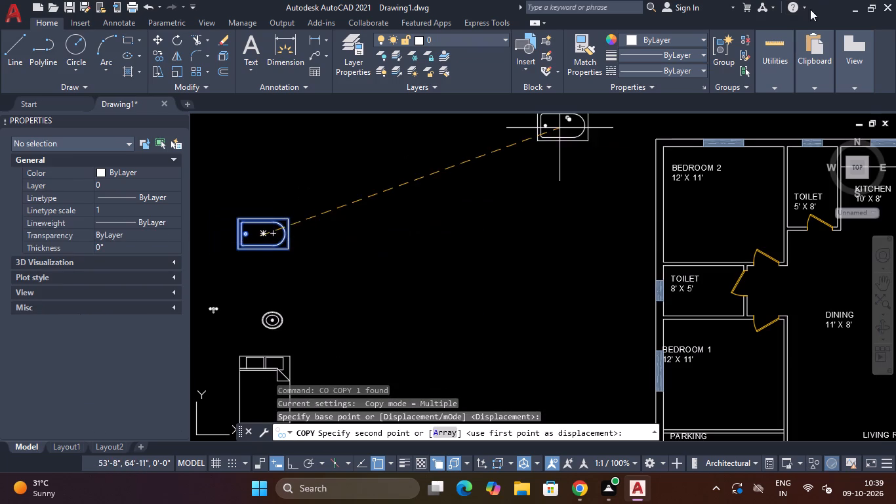
{"action": "scroll", "coordinate": [743, 165], "scroll_direction": "down", "scroll_amount": 4}
{"action": "scroll", "coordinate": [755, 168], "scroll_direction": "up", "scroll_amount": 4}
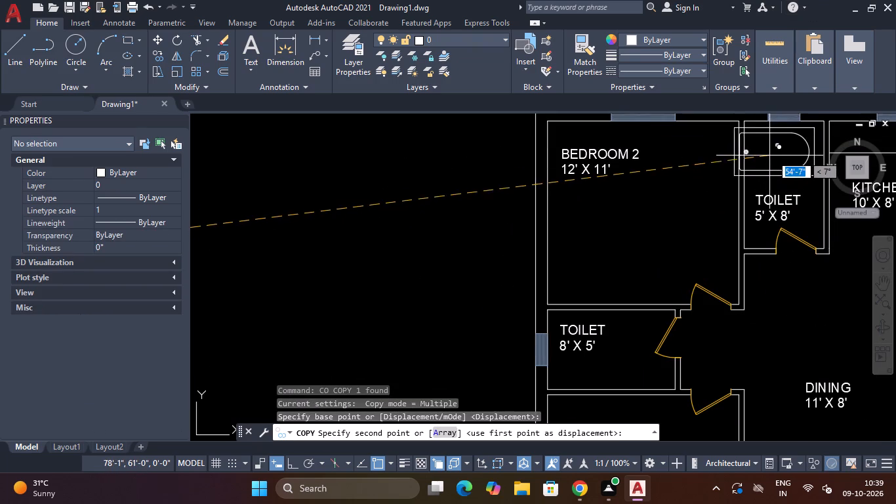
{"action": "scroll", "coordinate": [695, 182], "scroll_direction": "up", "scroll_amount": 1}
{"action": "scroll", "coordinate": [776, 151], "scroll_direction": "down", "scroll_amount": 3}
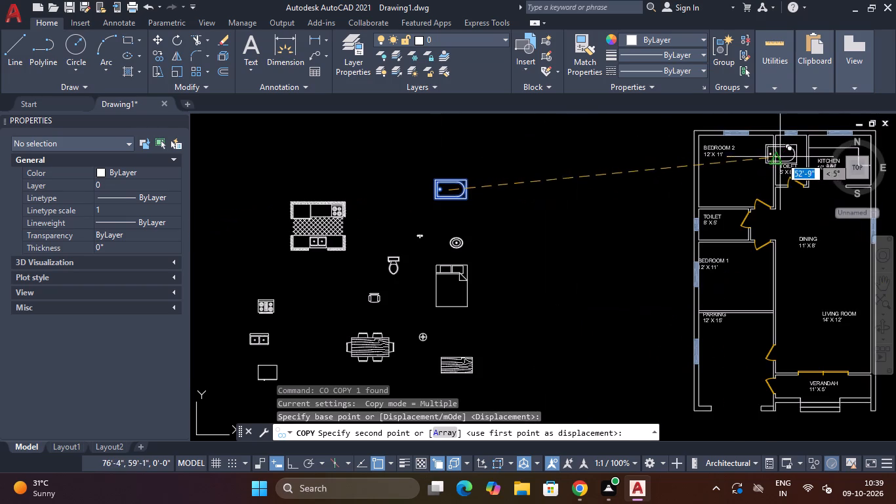
{"action": "scroll", "coordinate": [796, 144], "scroll_direction": "up", "scroll_amount": 2}
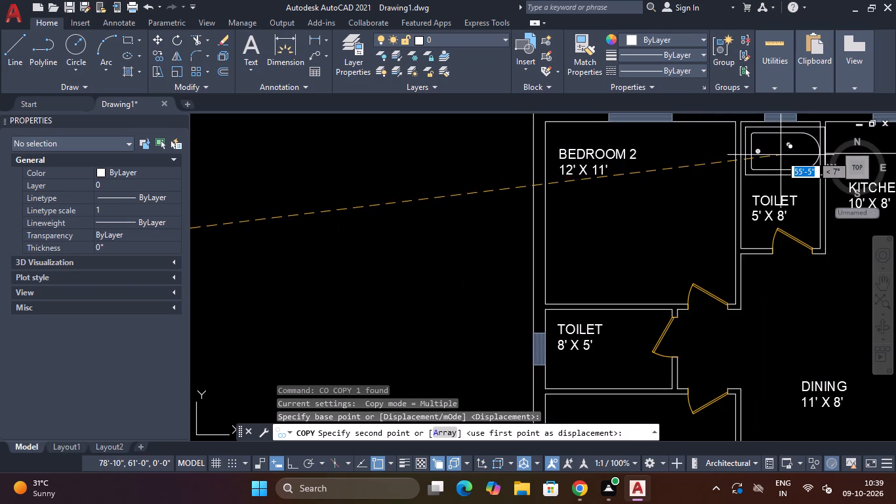
{"action": "scroll", "coordinate": [777, 154], "scroll_direction": "up", "scroll_amount": 4}
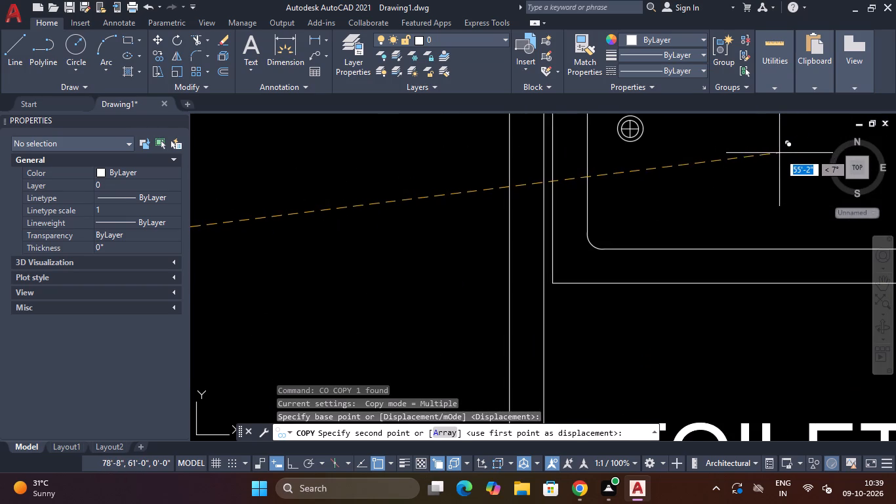
{"action": "left_click", "coordinate": [780, 153]}
{"action": "key", "text": "Escape"}
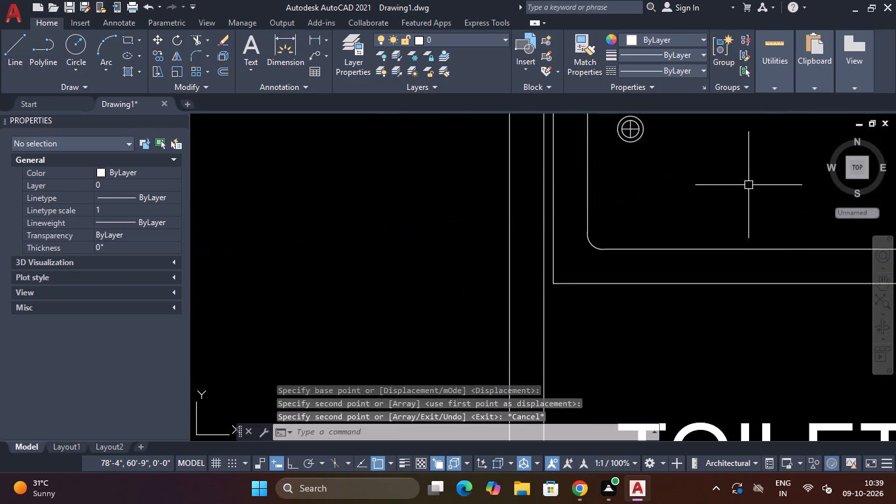
Scale the copied bath tub down from its lower-left corner to fit between the toilet's side walls.
{"action": "left_click", "coordinate": [731, 193]}
{"action": "left_click", "coordinate": [662, 320]}
{"action": "type", "text": "SC"}
{"action": "key", "text": "Return"}
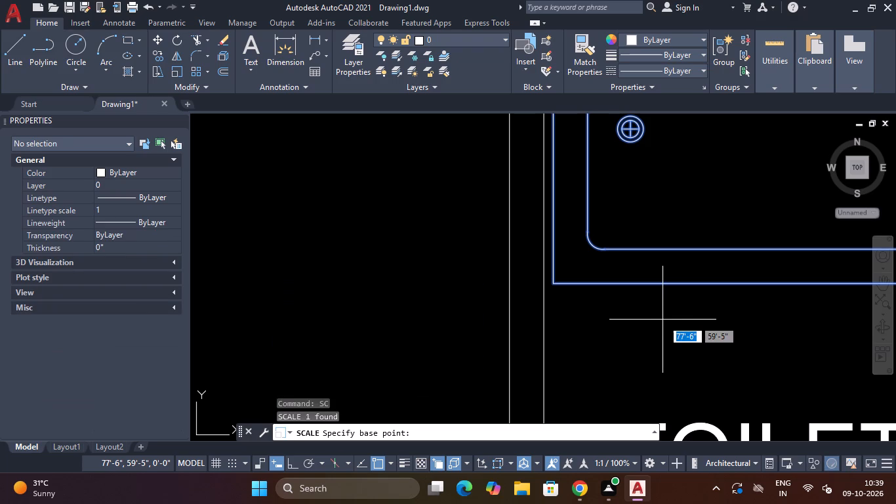
{"action": "scroll", "coordinate": [678, 319], "scroll_direction": "down", "scroll_amount": 3}
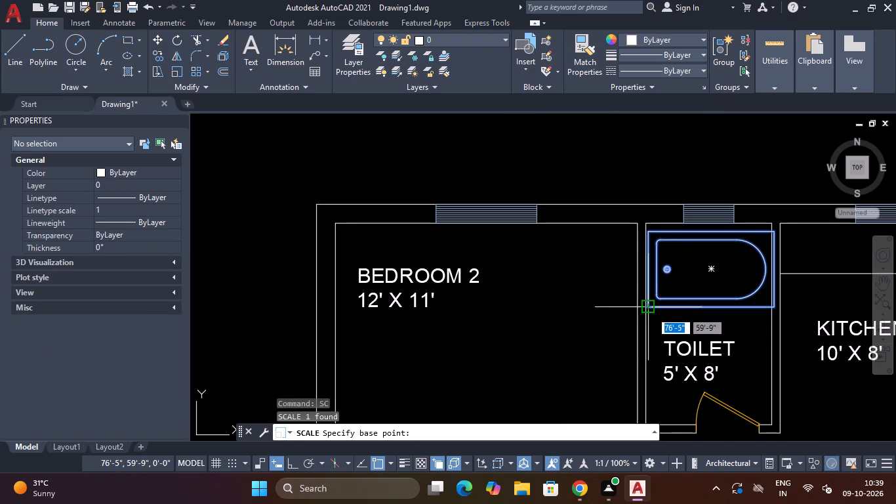
{"action": "left_click", "coordinate": [651, 311]}
{"action": "left_click", "coordinate": [703, 289]}
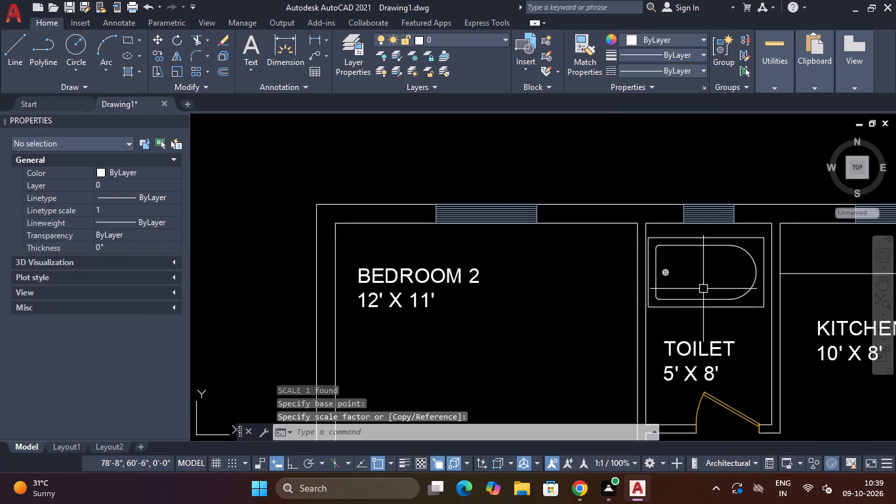
Move the scaled bath tub up and slightly right, close to the window wall of the 5' X 8' toilet.
{"action": "scroll", "coordinate": [703, 289], "scroll_direction": "up", "scroll_amount": 2}
{"action": "left_click", "coordinate": [700, 148]}
{"action": "left_click", "coordinate": [683, 169]}
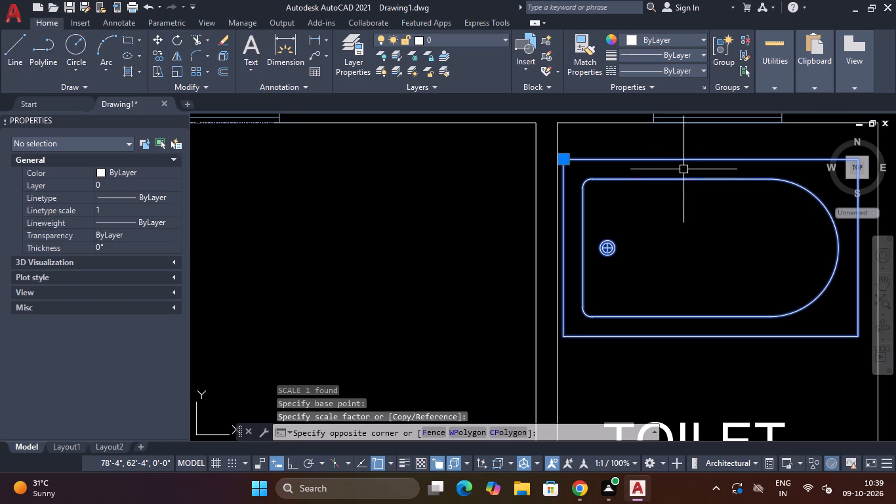
{"action": "type", "text": "M"}
{"action": "key", "text": "space"}
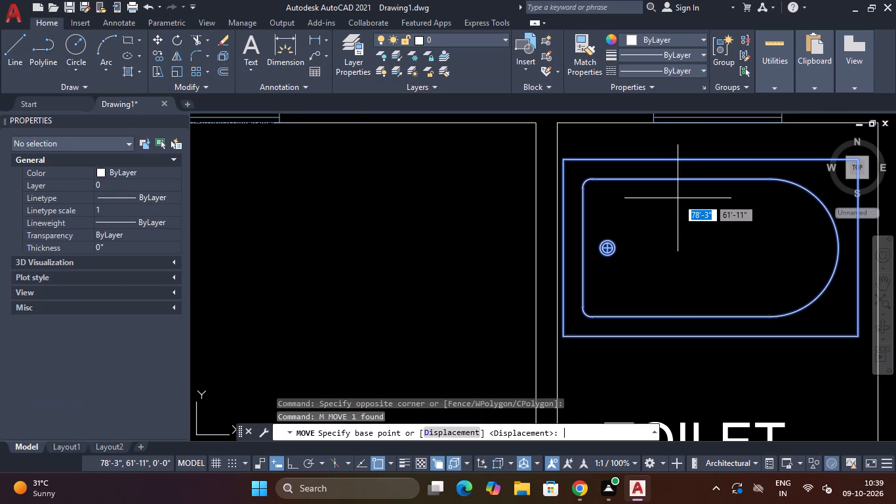
{"action": "left_click", "coordinate": [704, 262]}
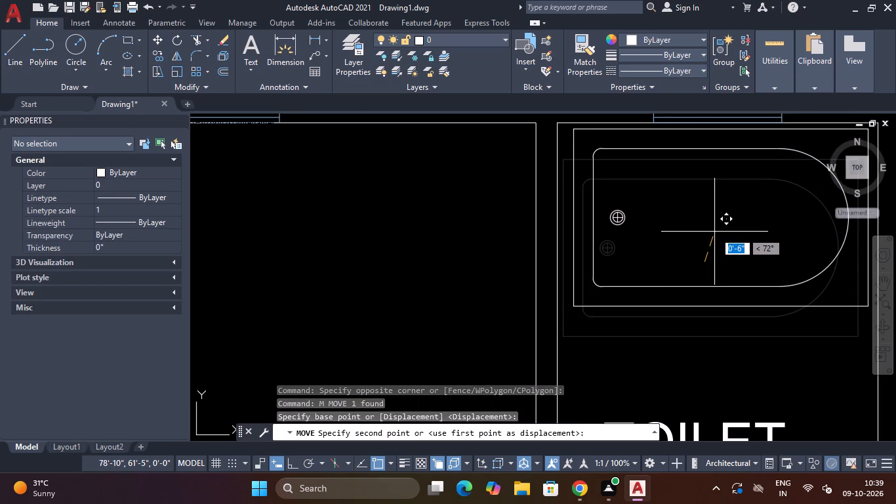
{"action": "left_click", "coordinate": [713, 231]}
Rotate the Toilet - top block 270° with Ortho on, so its tank is on the right side.
{"action": "scroll", "coordinate": [709, 230], "scroll_direction": "down", "scroll_amount": 3}
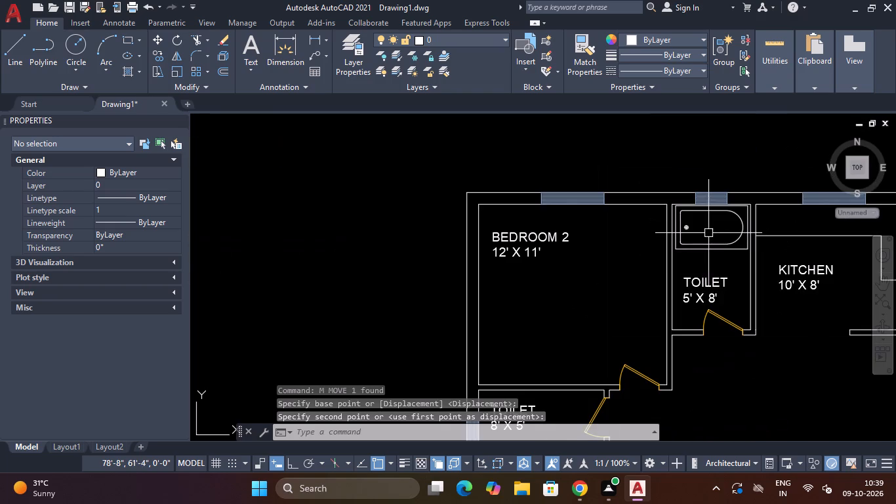
{"action": "scroll", "coordinate": [713, 272], "scroll_direction": "up", "scroll_amount": 1}
{"action": "scroll", "coordinate": [713, 272], "scroll_direction": "down", "scroll_amount": 4}
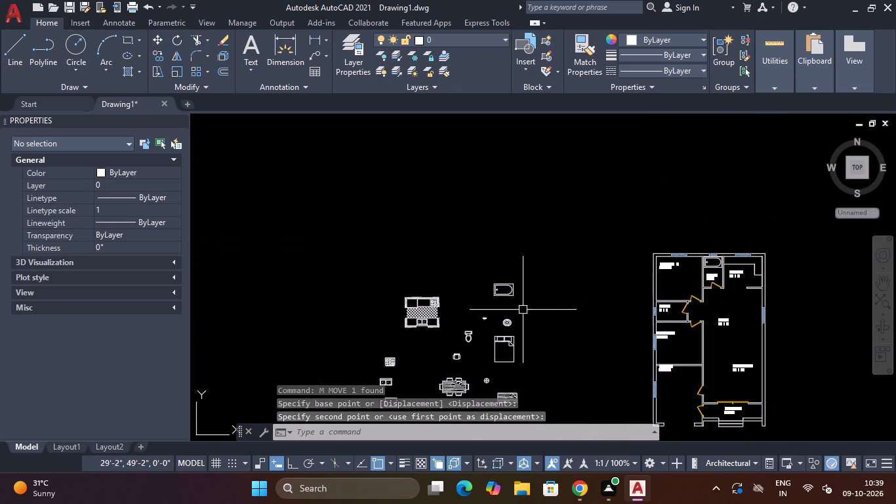
{"action": "scroll", "coordinate": [472, 348], "scroll_direction": "up", "scroll_amount": 3}
{"action": "left_click", "coordinate": [489, 252]}
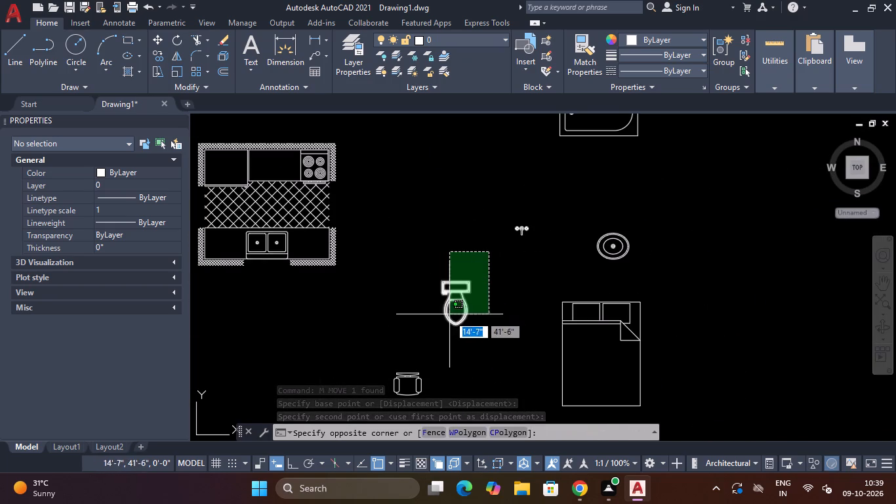
{"action": "left_click", "coordinate": [439, 327]}
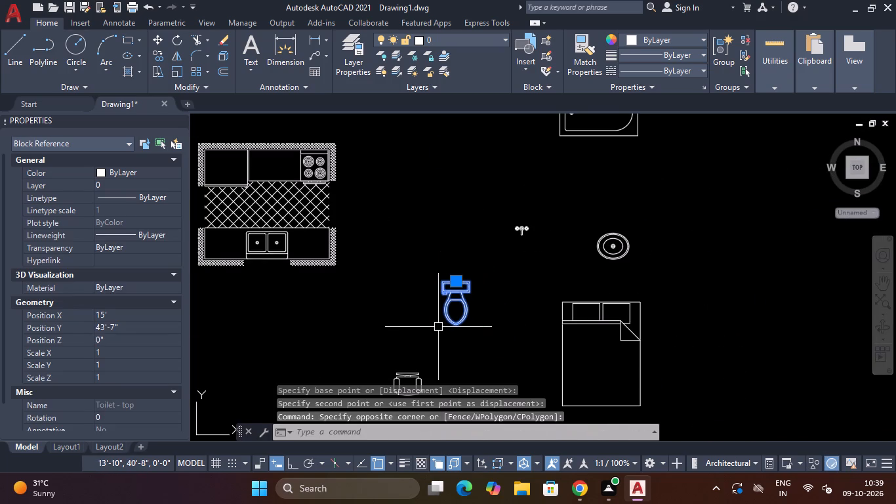
{"action": "type", "text": "RO"}
{"action": "key", "text": "Return"}
{"action": "key", "text": "F8"}
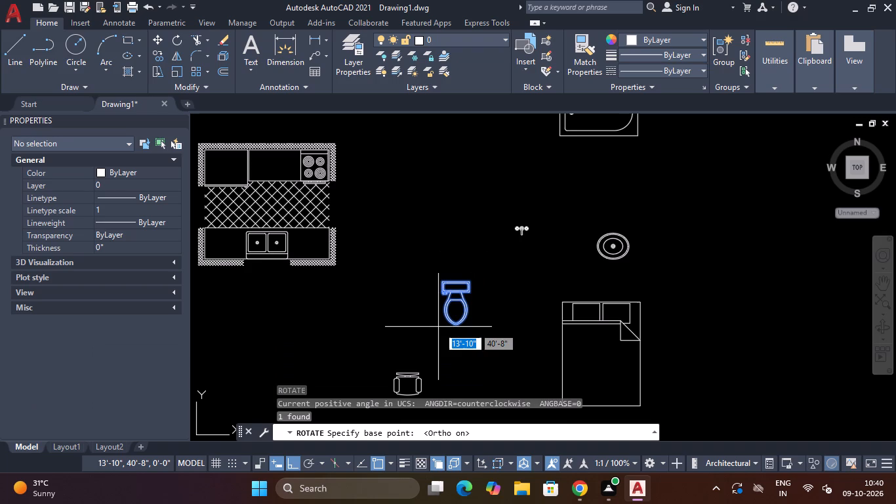
{"action": "key", "text": "F8"}
{"action": "key", "text": "F8"}
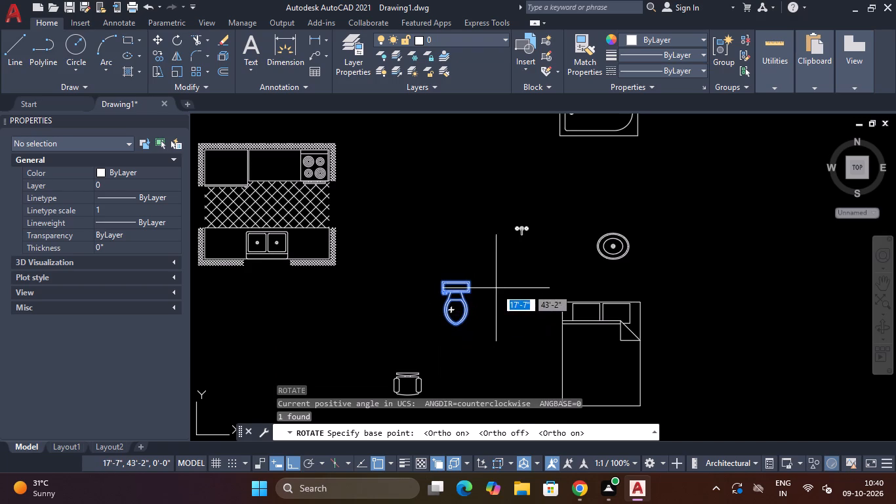
{"action": "left_click", "coordinate": [467, 282]}
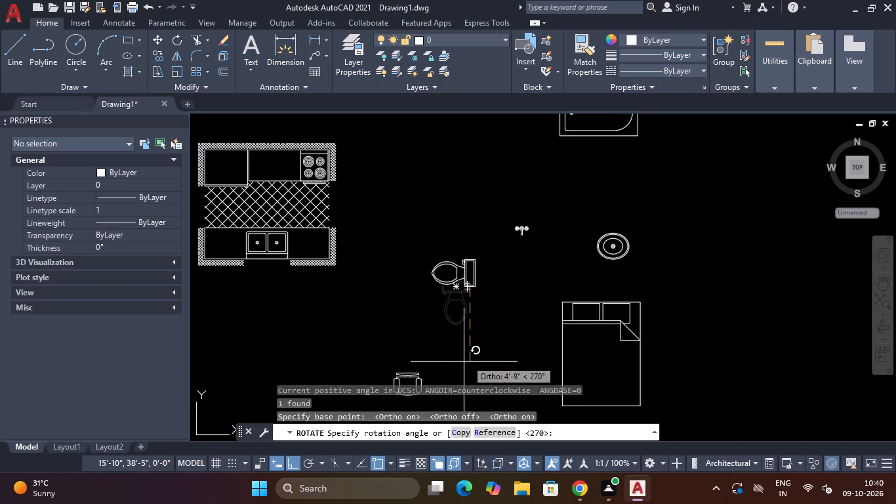
{"action": "left_click", "coordinate": [443, 368]}
{"action": "scroll", "coordinate": [487, 276], "scroll_direction": "up", "scroll_amount": 3}
{"action": "key", "text": "Escape"}
Move the rotated Toilet - top block into the 5' X 8' toilet below the bath tub, with its tank against the kitchen-side wall.
{"action": "left_click_drag", "start_coordinate": [460, 203], "coordinate": [452, 217]}
{"action": "left_click", "coordinate": [365, 321]}
{"action": "type", "text": "M"}
{"action": "key", "text": "space"}
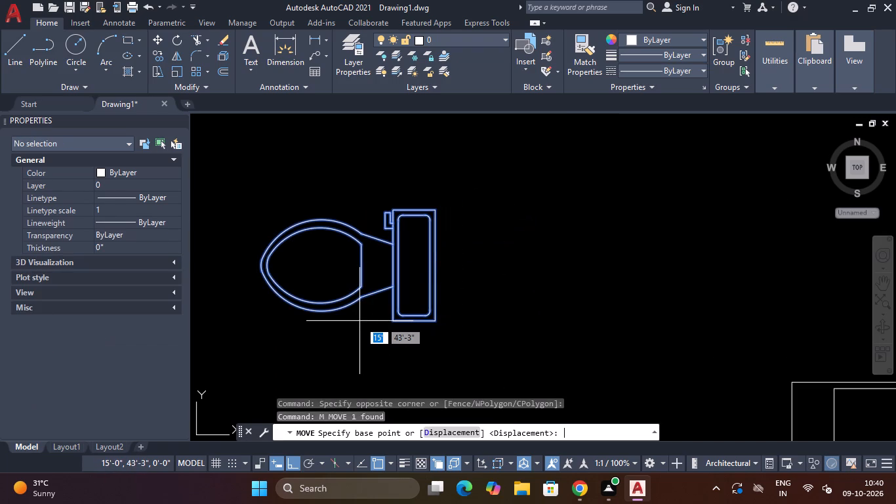
{"action": "left_click", "coordinate": [413, 268]}
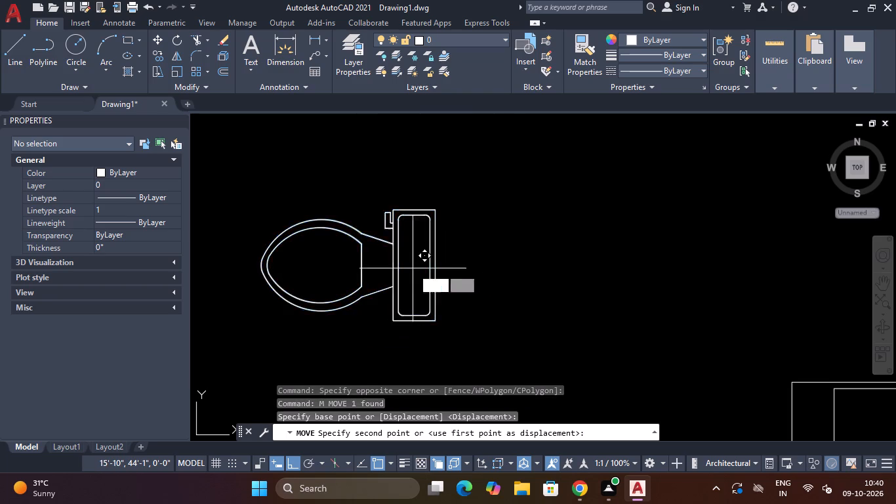
{"action": "scroll", "coordinate": [413, 268], "scroll_direction": "down", "scroll_amount": 3}
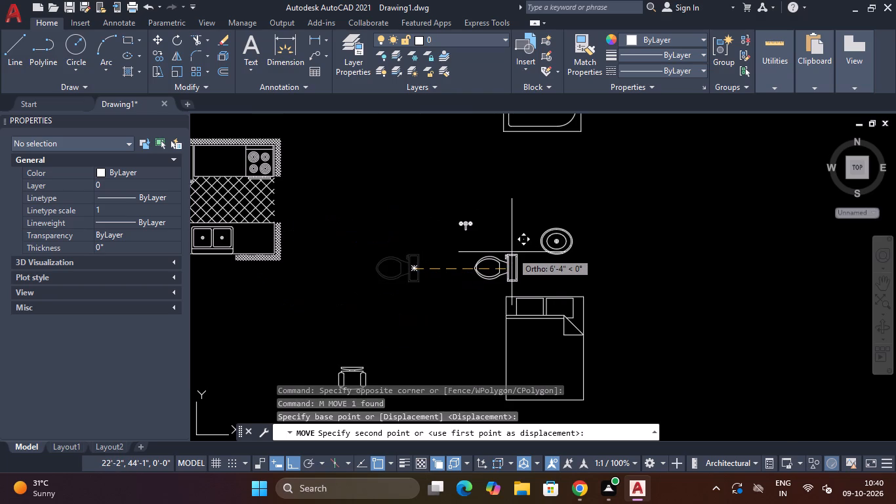
{"action": "key", "text": "F8"}
{"action": "scroll", "coordinate": [682, 175], "scroll_direction": "down", "scroll_amount": 2}
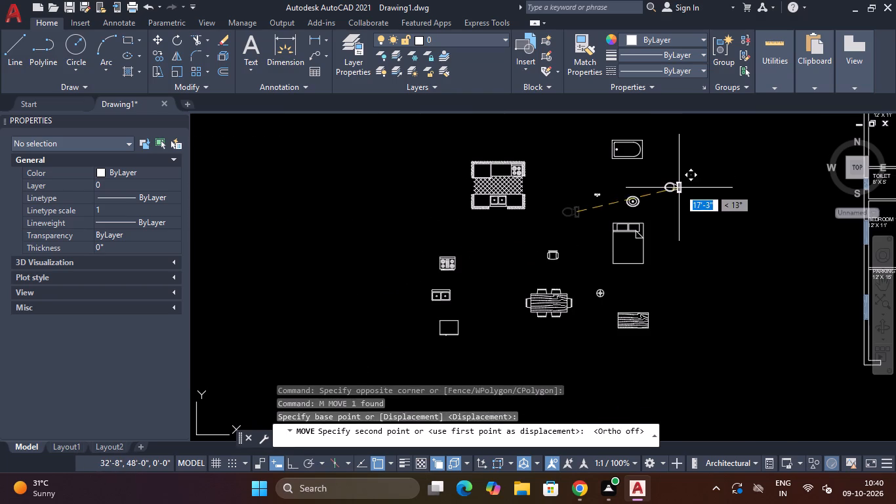
{"action": "middle_click_drag", "start_coordinate": [659, 194], "coordinate": [502, 246]}
{"action": "middle_click_drag", "start_coordinate": [457, 258], "coordinate": [344, 292]}
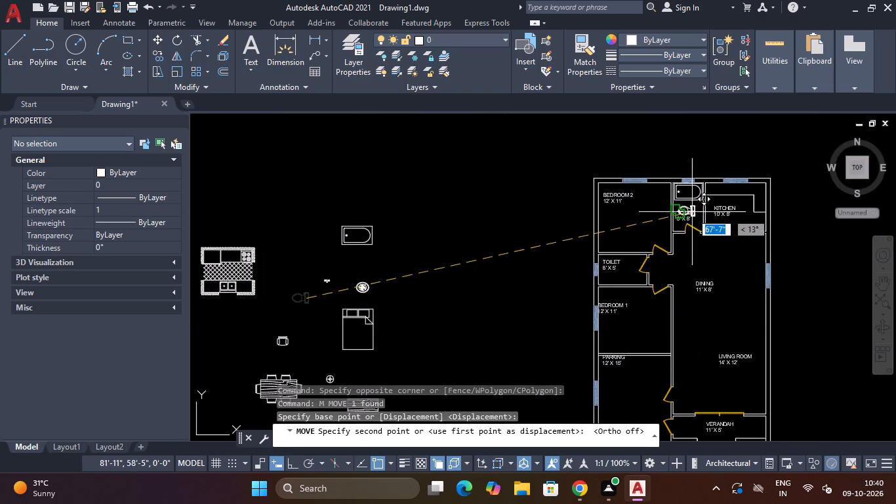
{"action": "scroll", "coordinate": [675, 213], "scroll_direction": "up", "scroll_amount": 3}
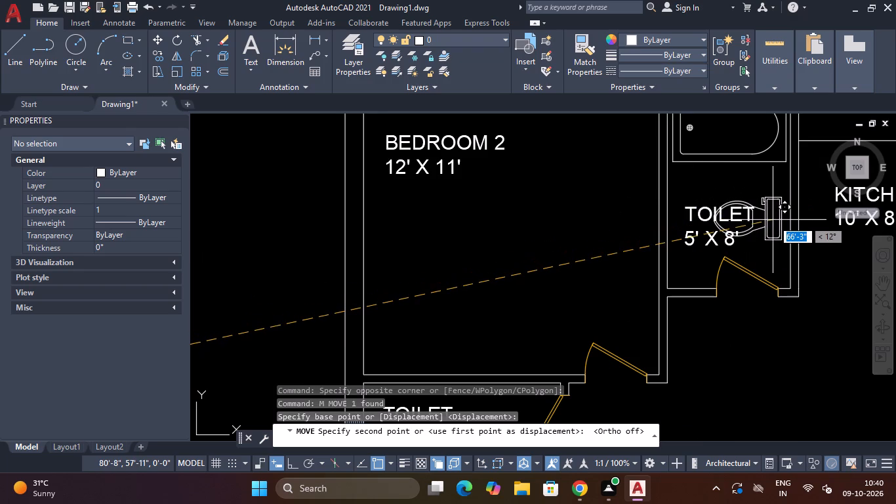
{"action": "scroll", "coordinate": [774, 215], "scroll_direction": "up", "scroll_amount": 3}
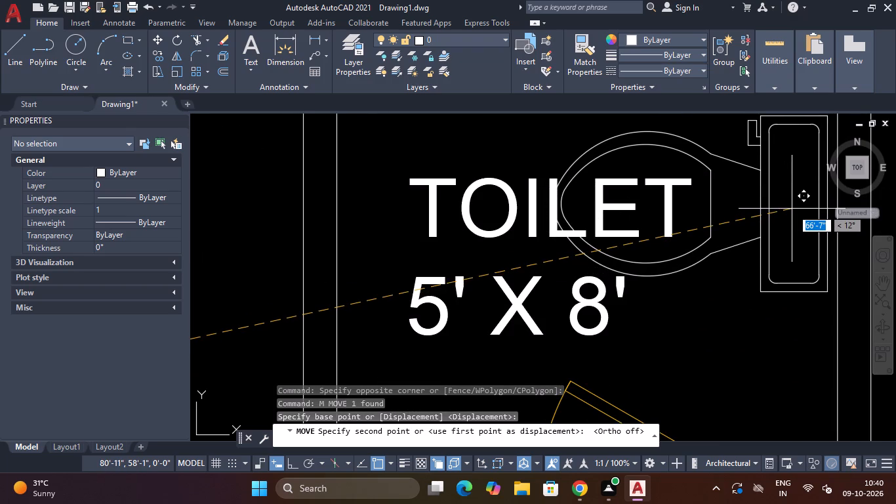
{"action": "left_click", "coordinate": [794, 209]}
{"action": "scroll", "coordinate": [791, 210], "scroll_direction": "down", "scroll_amount": 3}
{"action": "key", "text": "Escape"}
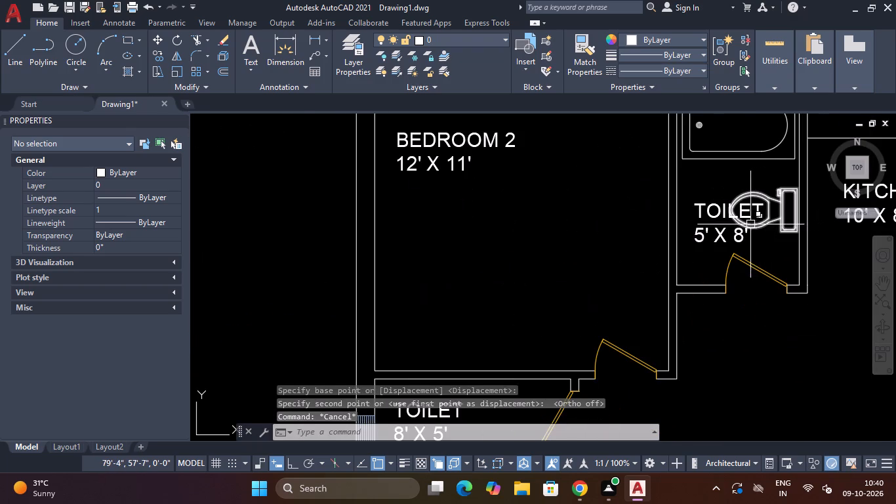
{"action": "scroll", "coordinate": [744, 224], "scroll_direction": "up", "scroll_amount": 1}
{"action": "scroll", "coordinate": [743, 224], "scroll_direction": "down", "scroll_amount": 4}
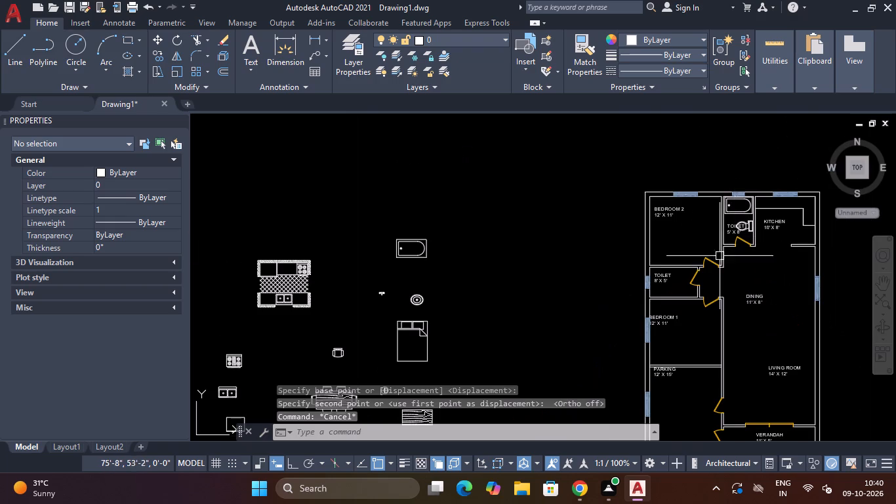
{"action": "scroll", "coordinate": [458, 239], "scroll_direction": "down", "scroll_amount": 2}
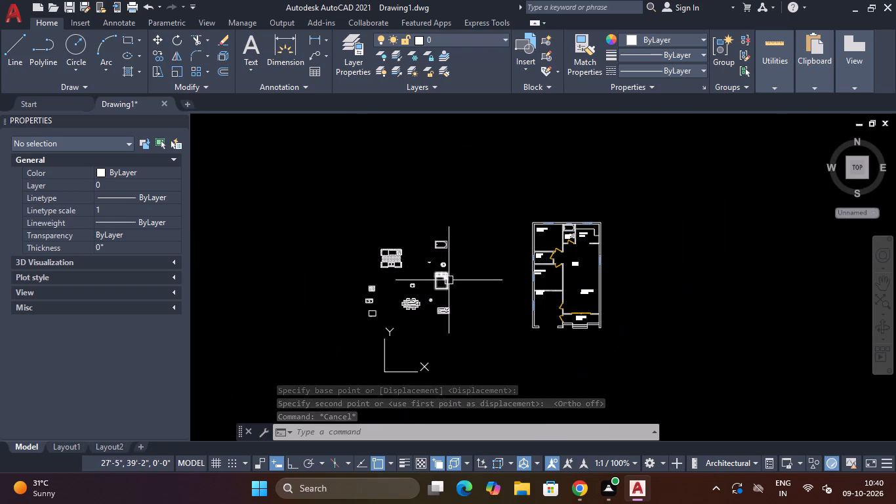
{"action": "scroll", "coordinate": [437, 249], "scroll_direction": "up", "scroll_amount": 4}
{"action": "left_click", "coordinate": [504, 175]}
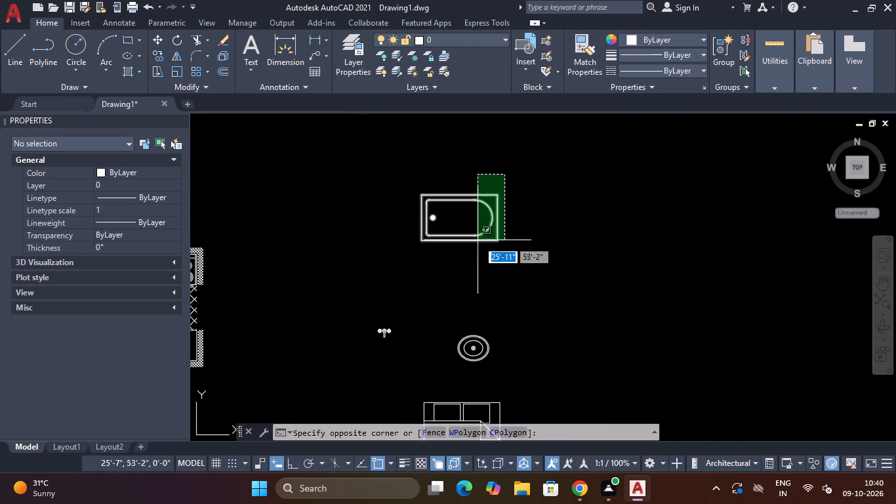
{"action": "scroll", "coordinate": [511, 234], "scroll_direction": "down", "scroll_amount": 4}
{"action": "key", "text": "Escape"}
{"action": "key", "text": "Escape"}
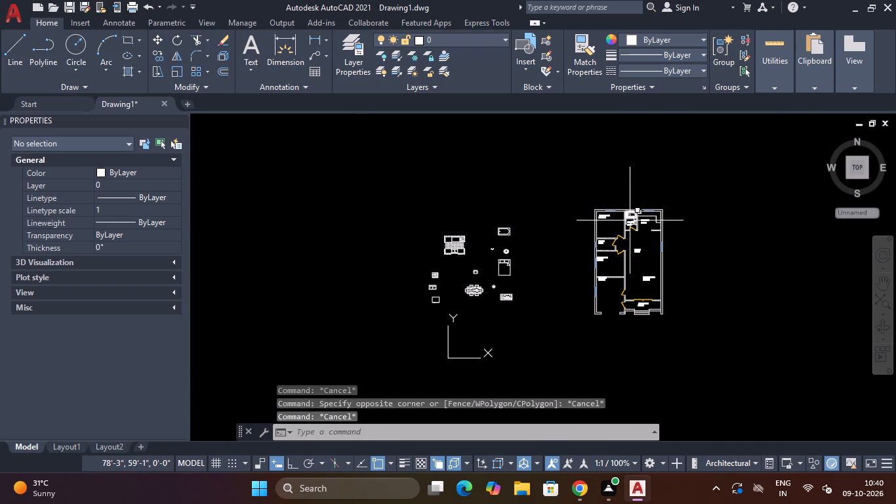
Copy the scaled bath tub from the 5' X 8' toilet to the empty space left of the floor plan.
{"action": "scroll", "coordinate": [630, 214], "scroll_direction": "up", "scroll_amount": 4}
{"action": "left_click", "coordinate": [630, 214]}
{"action": "left_click", "coordinate": [609, 234]}
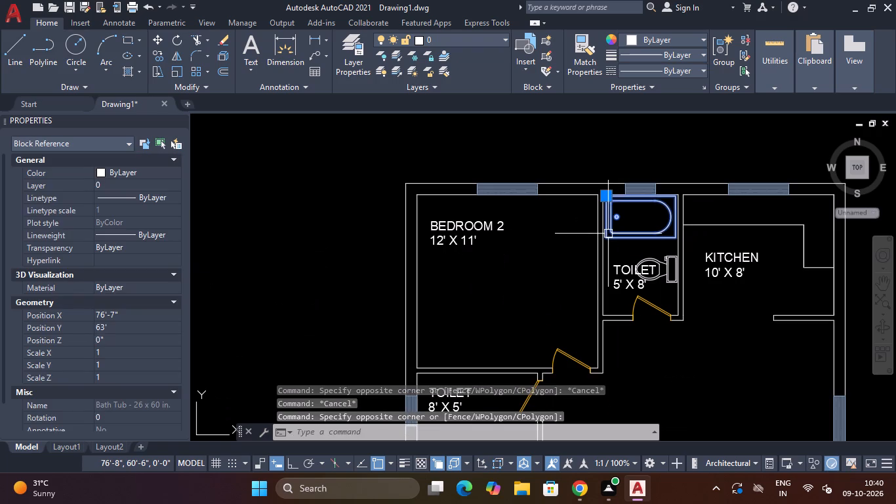
{"action": "type", "text": "CO"}
{"action": "key", "text": "space"}
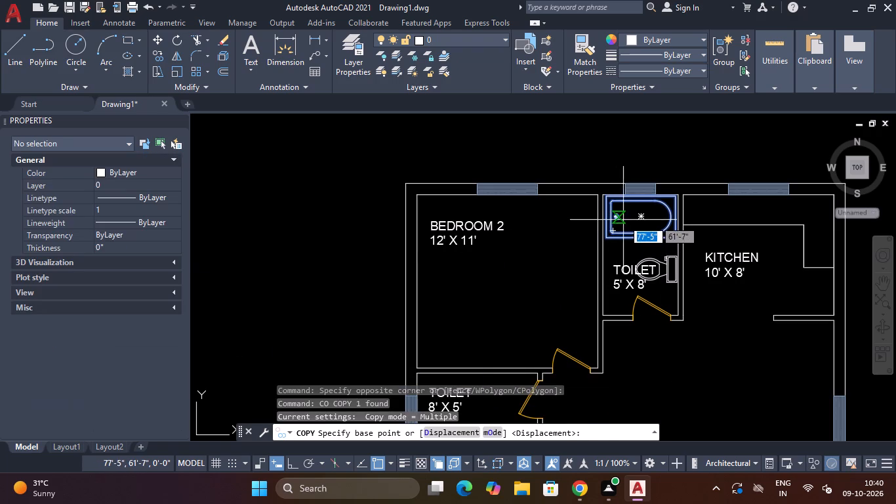
{"action": "left_click", "coordinate": [624, 220]}
{"action": "left_click", "coordinate": [230, 213]}
{"action": "key", "text": "Escape"}
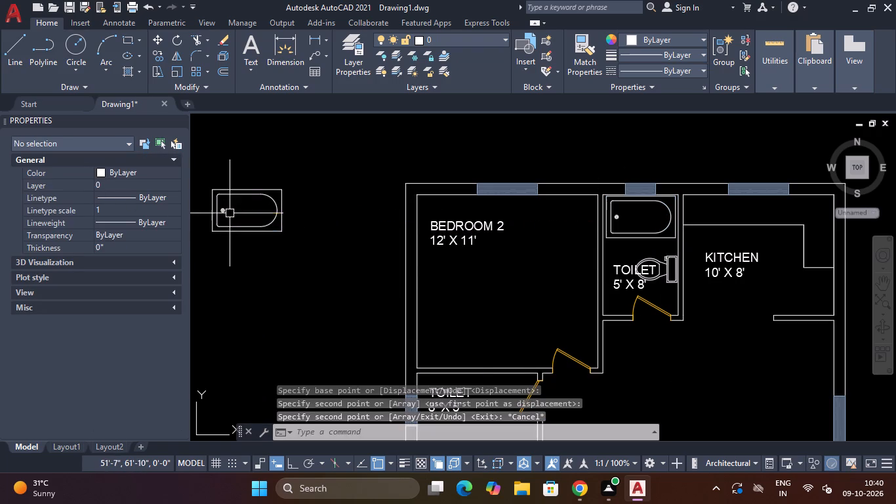
Rotate the bath tub copy left of the plan 270° about its upper-right corner with Ortho on, so it stands upright.
{"action": "left_click", "coordinate": [292, 181]}
{"action": "left_click", "coordinate": [266, 203]}
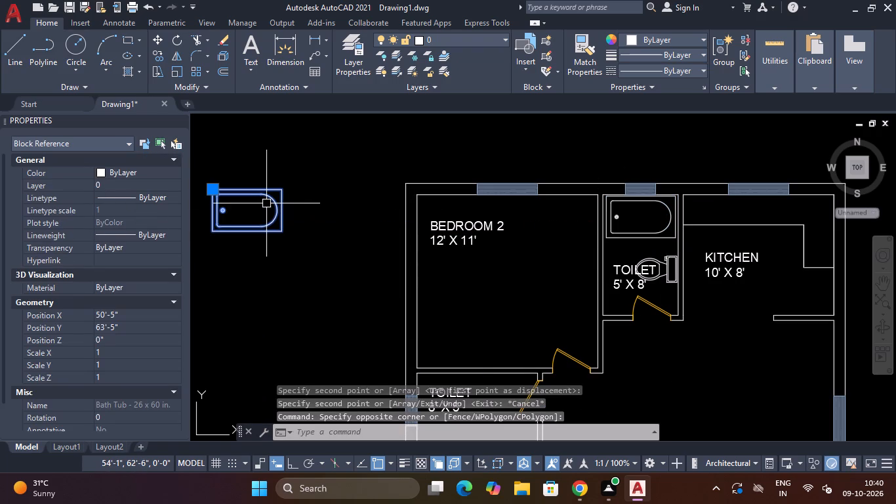
{"action": "type", "text": "RO"}
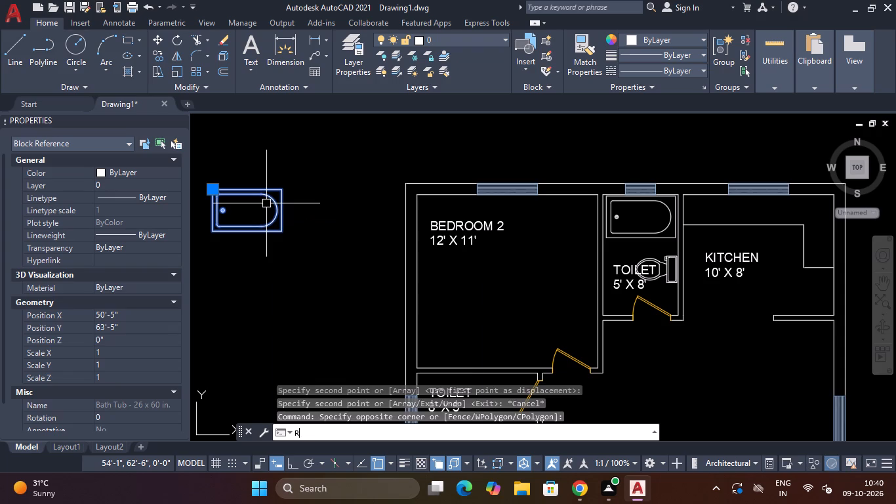
{"action": "key", "text": "space"}
{"action": "left_click", "coordinate": [283, 187]}
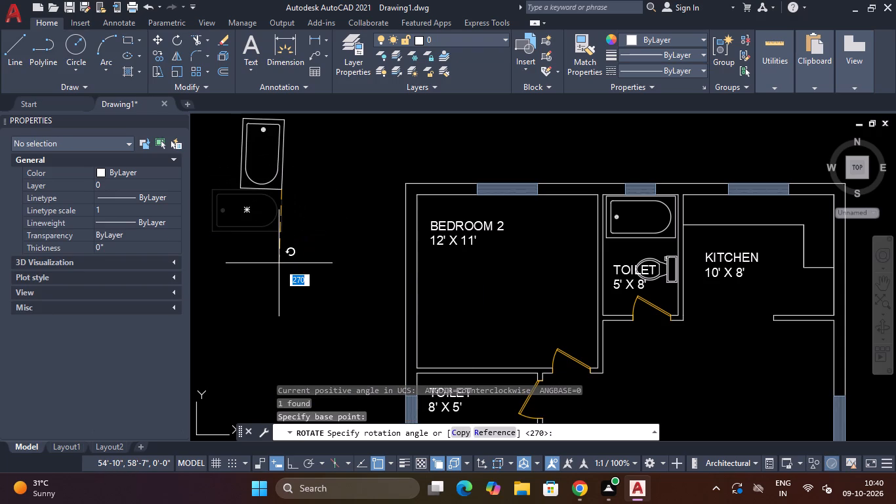
{"action": "key", "text": "F8"}
{"action": "left_click", "coordinate": [281, 247]}
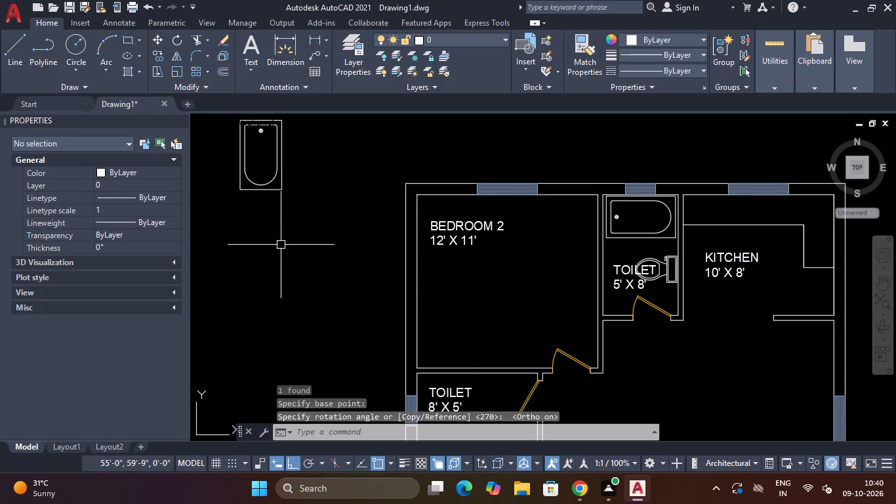
Move the upright bath tub copy into the 8' X 5' toilet, close to the window wall, with Ortho off.
{"action": "scroll", "coordinate": [297, 190], "scroll_direction": "down", "scroll_amount": 2}
{"action": "scroll", "coordinate": [297, 190], "scroll_direction": "up", "scroll_amount": 2}
{"action": "scroll", "coordinate": [274, 140], "scroll_direction": "up", "scroll_amount": 3}
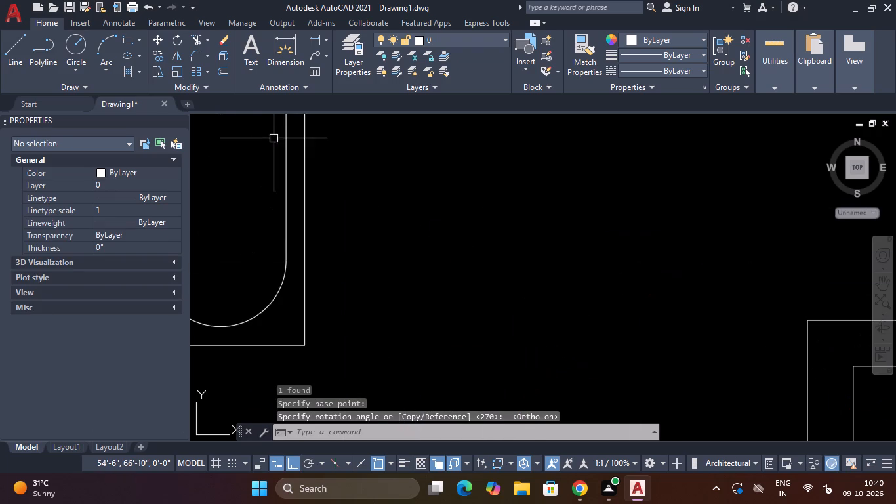
{"action": "scroll", "coordinate": [274, 138], "scroll_direction": "down", "scroll_amount": 3}
{"action": "left_click", "coordinate": [293, 127]}
{"action": "left_click", "coordinate": [270, 160]}
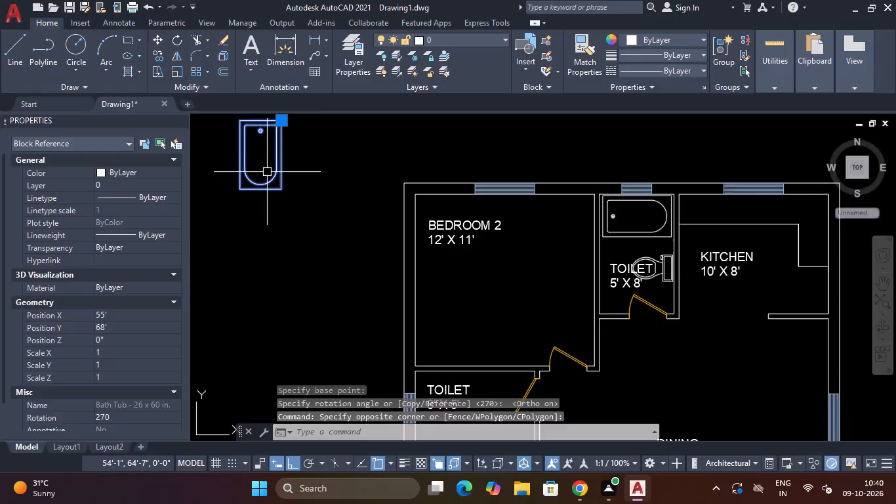
{"action": "type", "text": "M"}
{"action": "key", "text": "space"}
{"action": "left_click", "coordinate": [255, 148]}
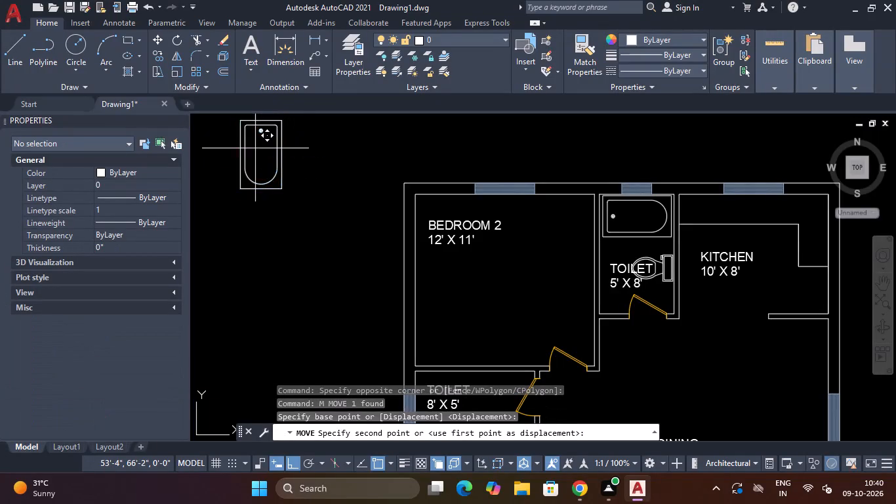
{"action": "scroll", "coordinate": [285, 195], "scroll_direction": "down", "scroll_amount": 3}
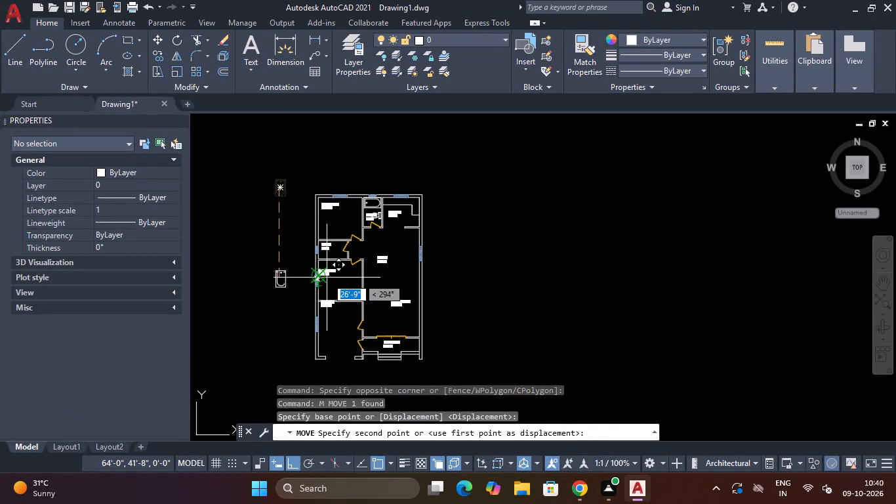
{"action": "key", "text": "F8"}
{"action": "scroll", "coordinate": [324, 250], "scroll_direction": "up", "scroll_amount": 4}
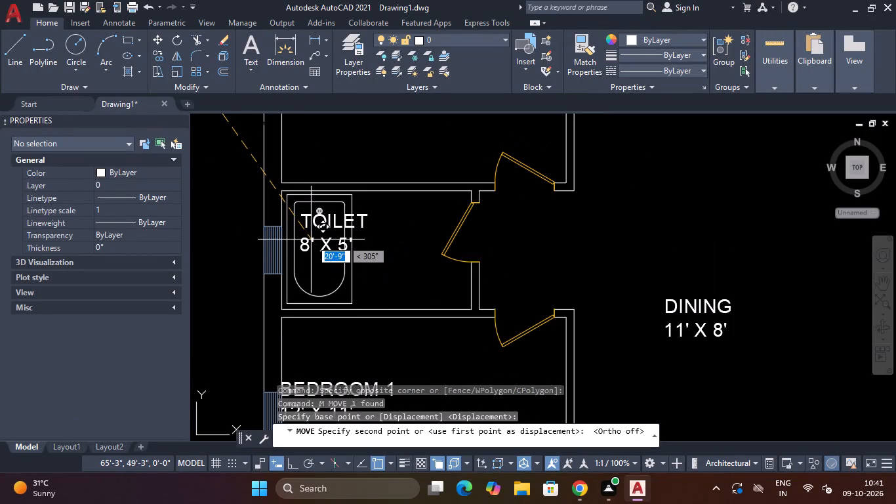
{"action": "left_click", "coordinate": [308, 240]}
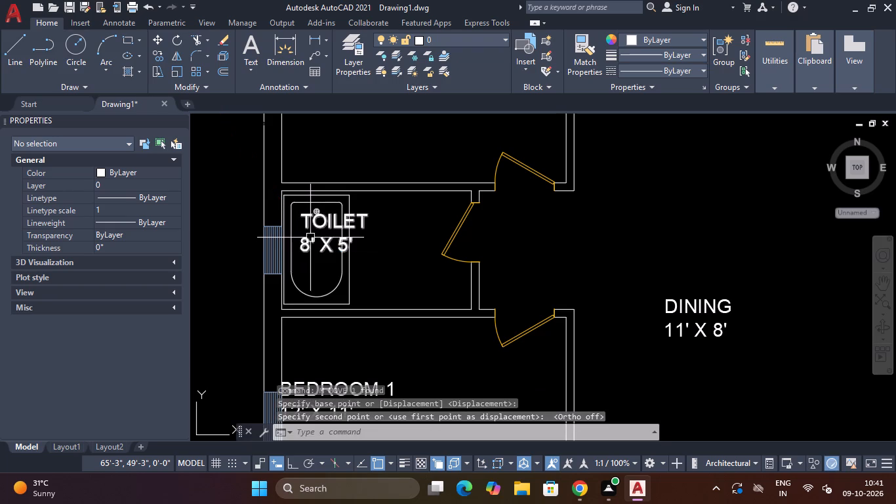
Move the TOILET 8' X 5' label right and down, clear of the bath tub and inside the room.
{"action": "left_click", "coordinate": [316, 221]}
{"action": "type", "text": "M"}
{"action": "key", "text": "space"}
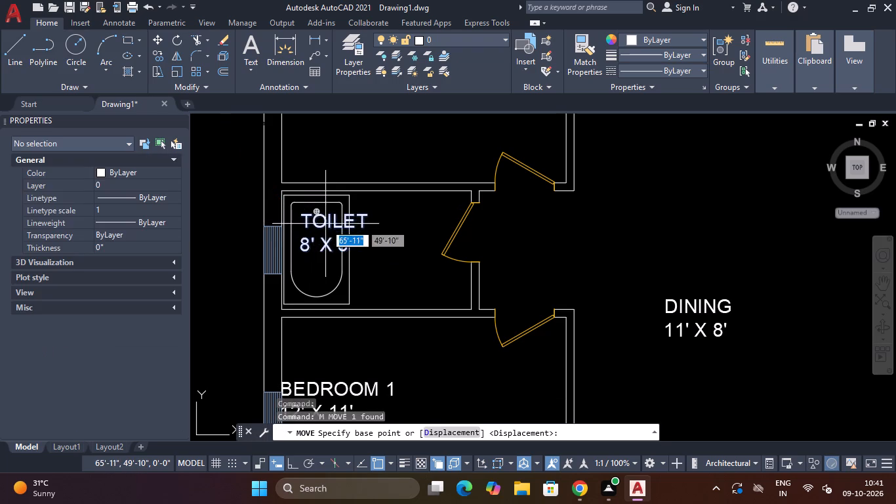
{"action": "left_click", "coordinate": [327, 224]}
{"action": "left_click", "coordinate": [417, 278]}
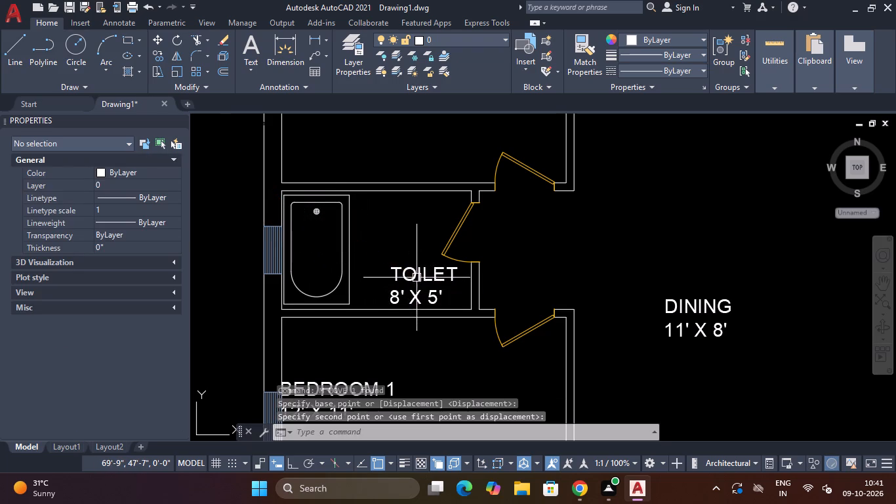
Copy the Toilet - top block from the 5' X 8' toilet to the empty space left of the floor plan.
{"action": "scroll", "coordinate": [413, 274], "scroll_direction": "down", "scroll_amount": 3}
{"action": "scroll", "coordinate": [462, 216], "scroll_direction": "up", "scroll_amount": 3}
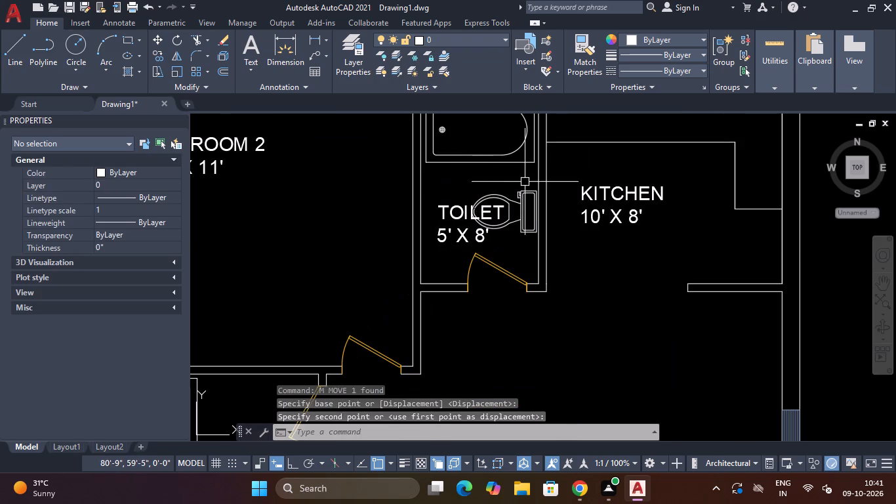
{"action": "left_click_drag", "start_coordinate": [525, 188], "coordinate": [518, 194]}
{"action": "type", "text": "CO"}
{"action": "key", "text": "space"}
{"action": "left_click", "coordinate": [516, 201]}
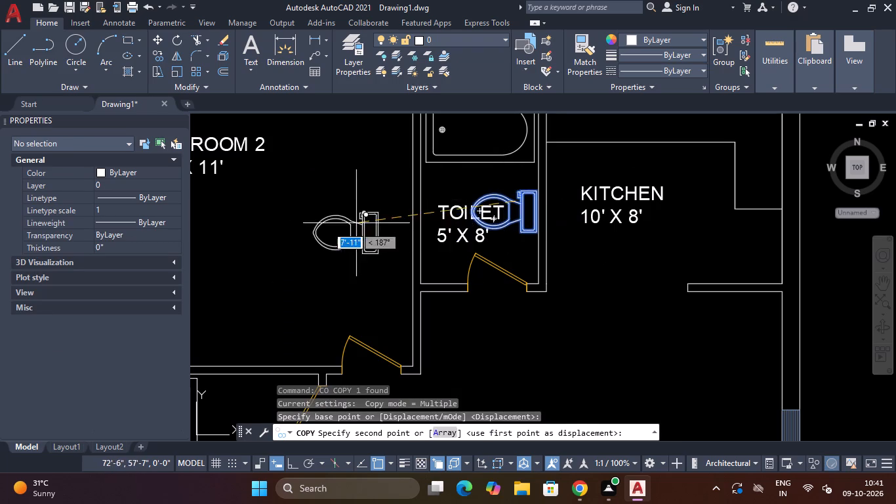
{"action": "scroll", "coordinate": [325, 226], "scroll_direction": "down", "scroll_amount": 3}
{"action": "left_click", "coordinate": [207, 236]}
{"action": "key", "text": "Escape"}
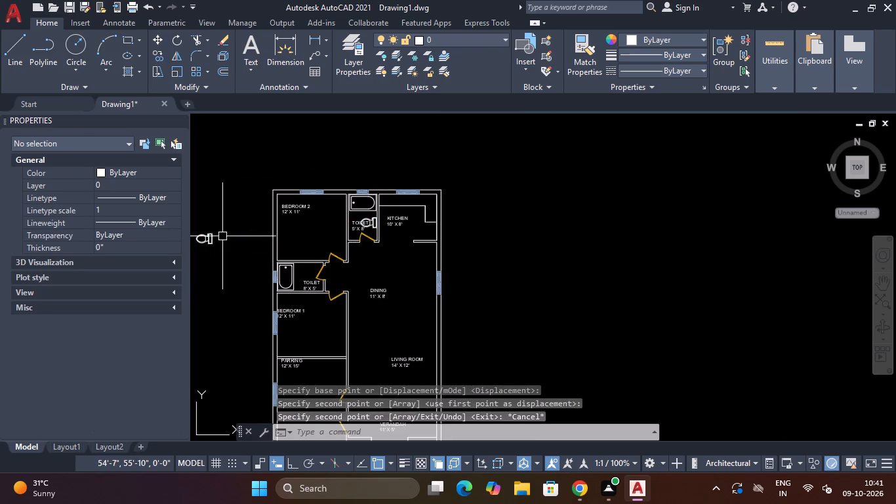
Rotate the copied Toilet - top block left of the plan 270° with Ortho on, so its tank is at the bottom.
{"action": "left_click", "coordinate": [224, 218]}
{"action": "left_click", "coordinate": [207, 247]}
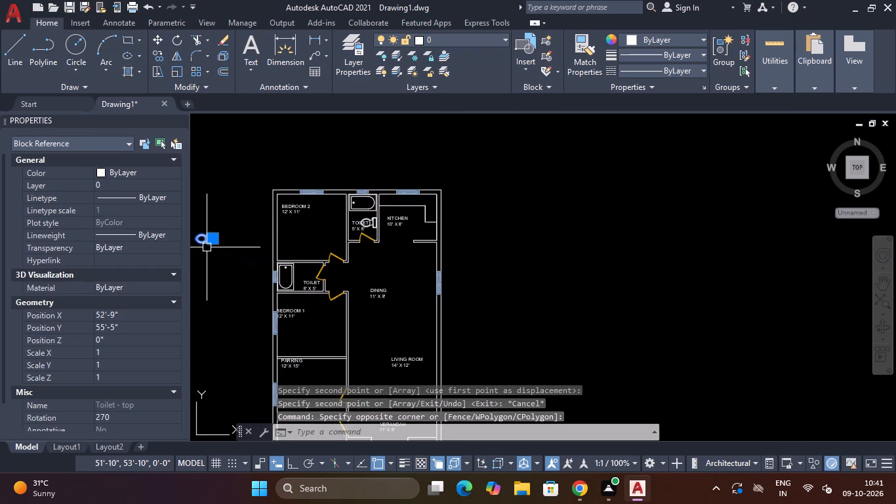
{"action": "type", "text": "RO"}
{"action": "key", "text": "space"}
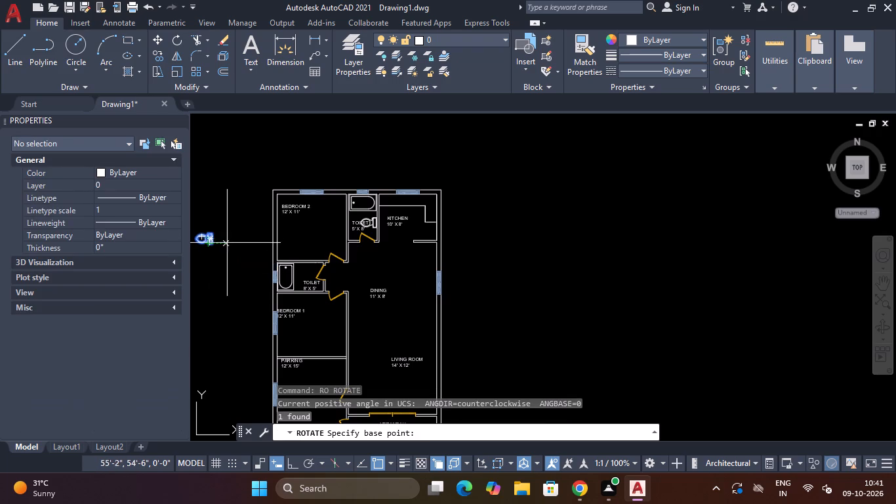
{"action": "left_click", "coordinate": [216, 234]}
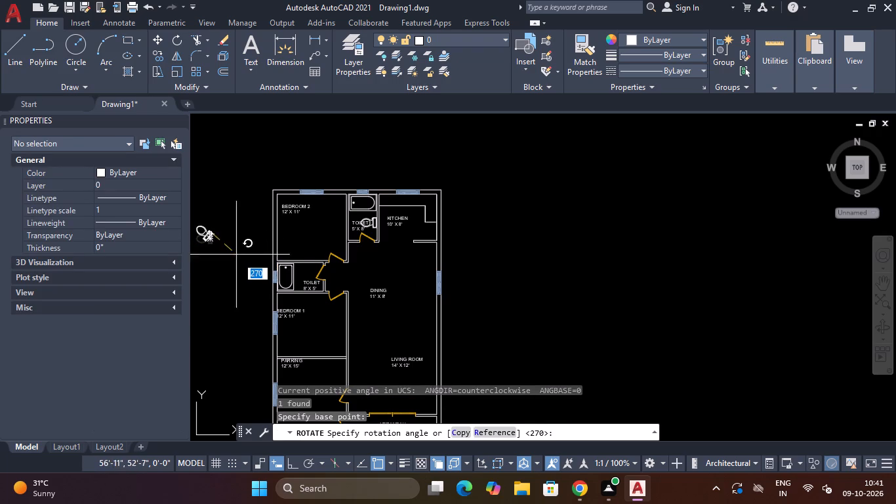
{"action": "key", "text": "F8"}
{"action": "left_click", "coordinate": [203, 332]}
{"action": "key", "text": "Escape"}
{"action": "key", "text": "Escape"}
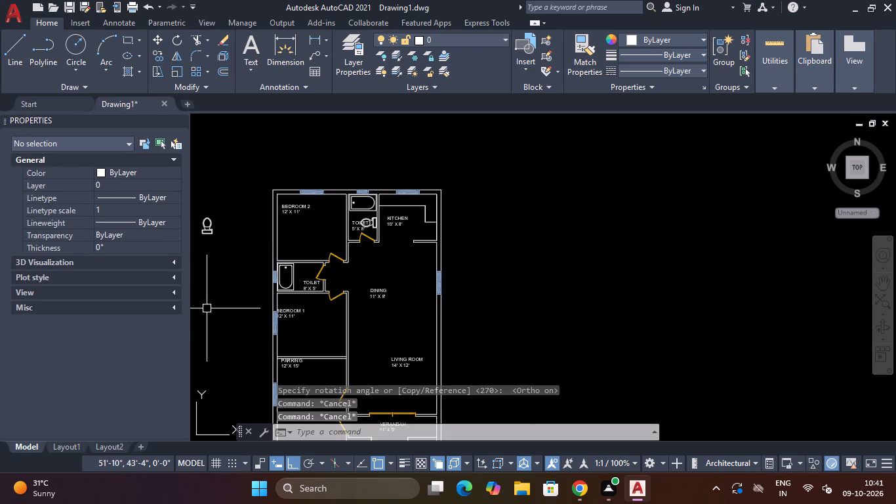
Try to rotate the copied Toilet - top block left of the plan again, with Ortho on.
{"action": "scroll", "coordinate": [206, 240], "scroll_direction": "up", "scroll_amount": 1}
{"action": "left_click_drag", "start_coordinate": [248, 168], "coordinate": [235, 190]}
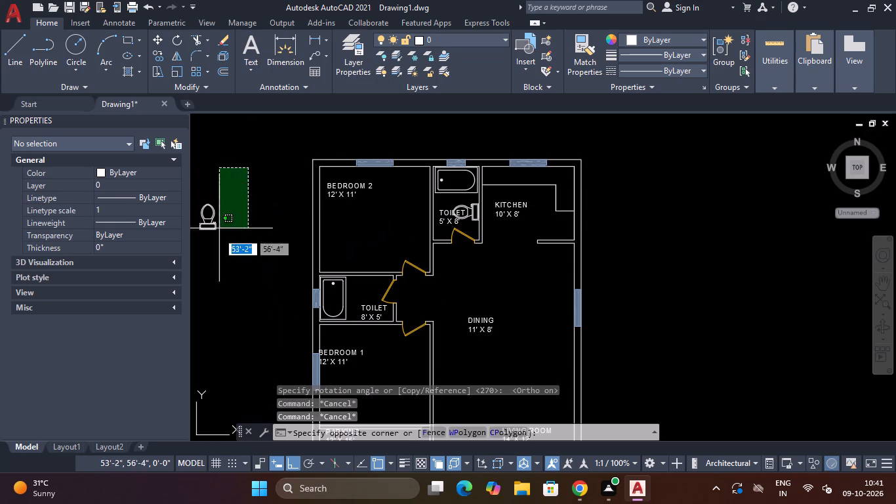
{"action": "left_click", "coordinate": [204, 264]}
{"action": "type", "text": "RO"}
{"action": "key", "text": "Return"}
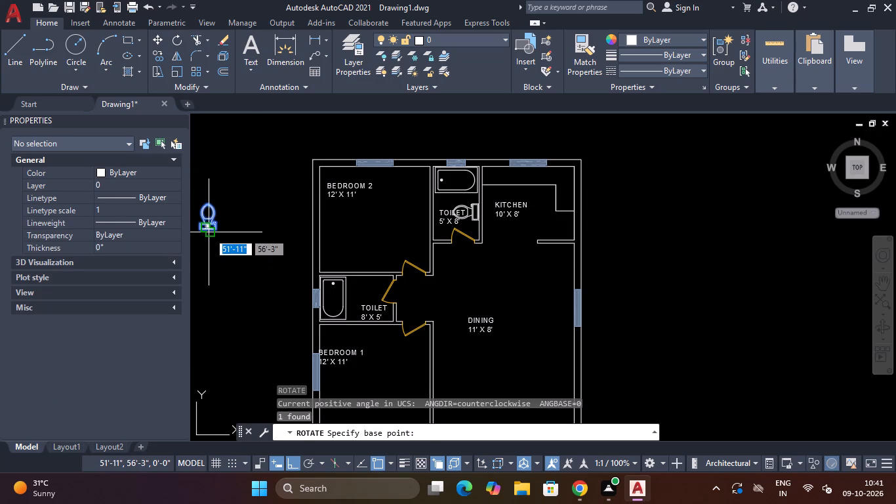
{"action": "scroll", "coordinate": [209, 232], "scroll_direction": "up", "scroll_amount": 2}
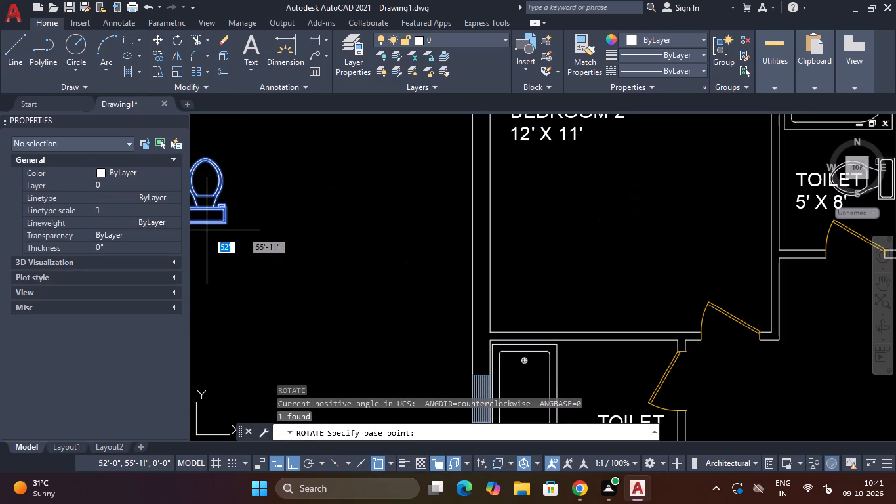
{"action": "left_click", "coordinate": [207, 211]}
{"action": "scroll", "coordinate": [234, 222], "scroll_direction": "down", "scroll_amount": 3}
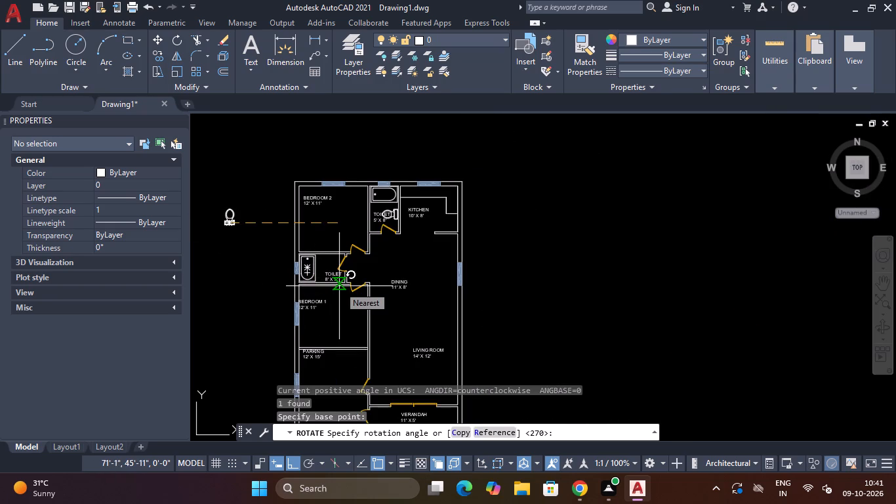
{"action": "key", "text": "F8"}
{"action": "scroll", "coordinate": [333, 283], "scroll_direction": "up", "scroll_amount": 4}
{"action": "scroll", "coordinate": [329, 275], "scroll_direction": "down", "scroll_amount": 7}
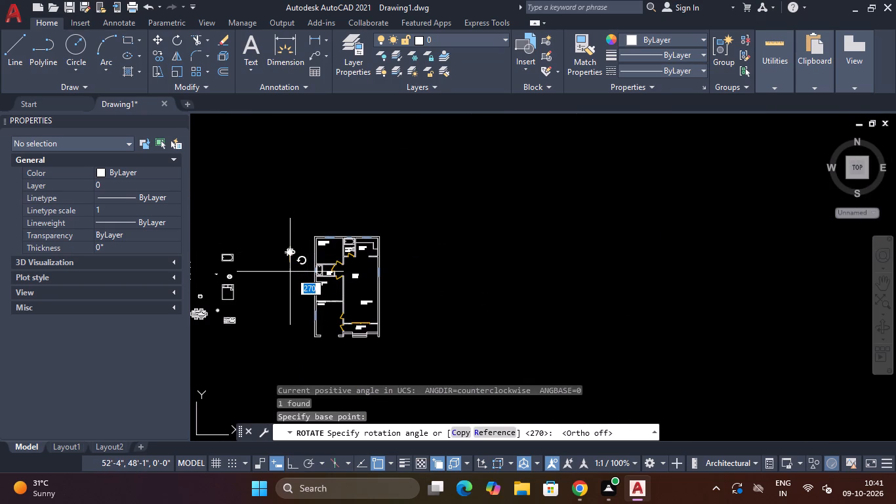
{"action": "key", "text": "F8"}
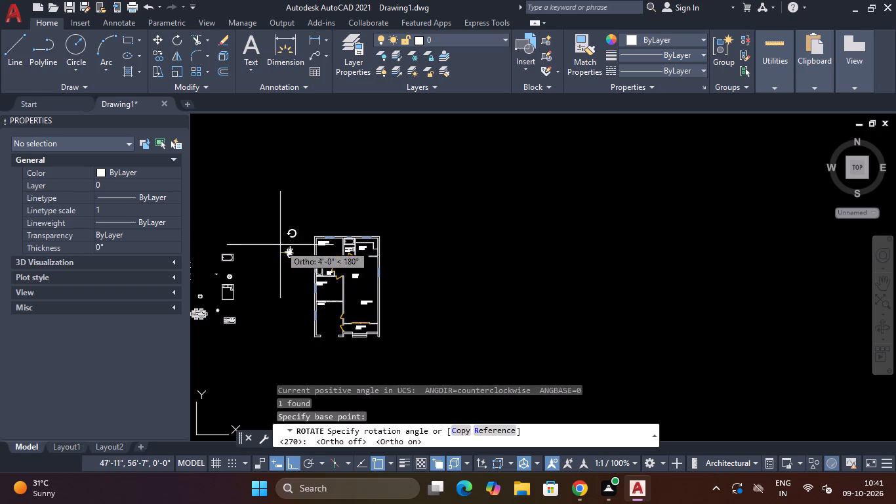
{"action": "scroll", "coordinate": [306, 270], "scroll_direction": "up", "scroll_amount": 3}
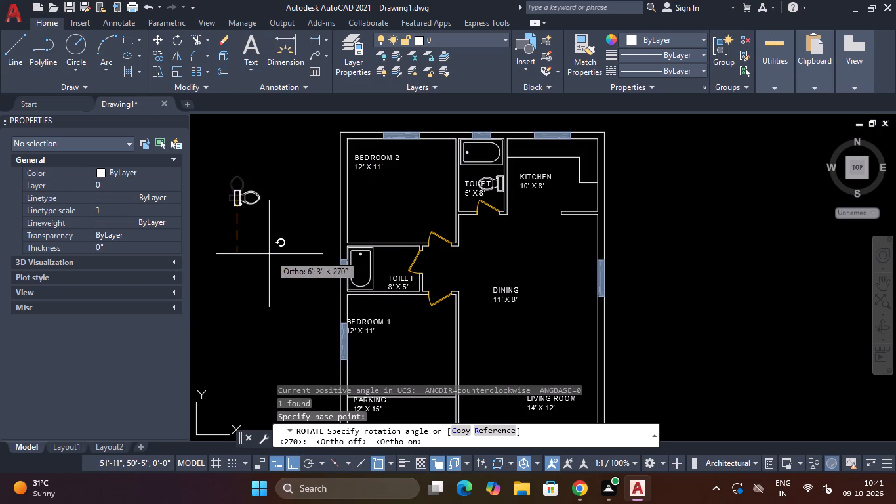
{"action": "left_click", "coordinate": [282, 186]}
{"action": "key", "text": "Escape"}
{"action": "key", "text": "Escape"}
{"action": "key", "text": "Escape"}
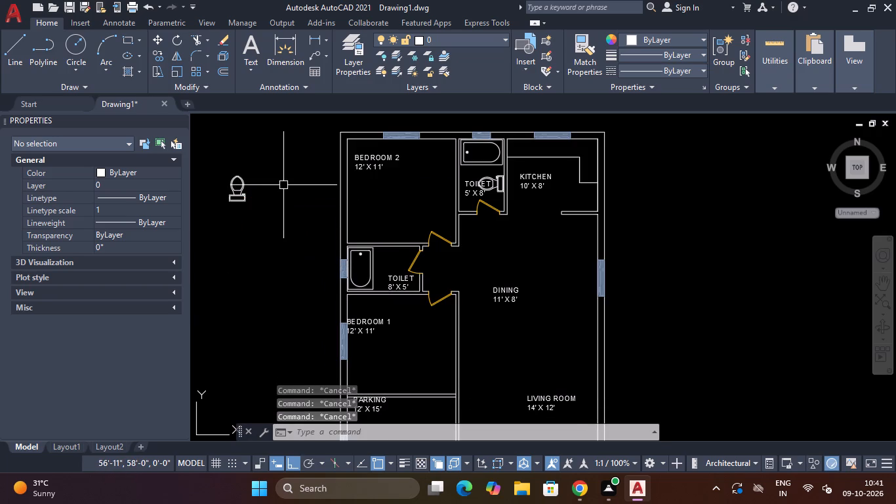
Move the copied Toilet - top block into the 8' X 5' toilet, with its tank near the lower wall and Ortho off.
{"action": "scroll", "coordinate": [283, 185], "scroll_direction": "up", "scroll_amount": 1}
{"action": "left_click", "coordinate": [274, 181]}
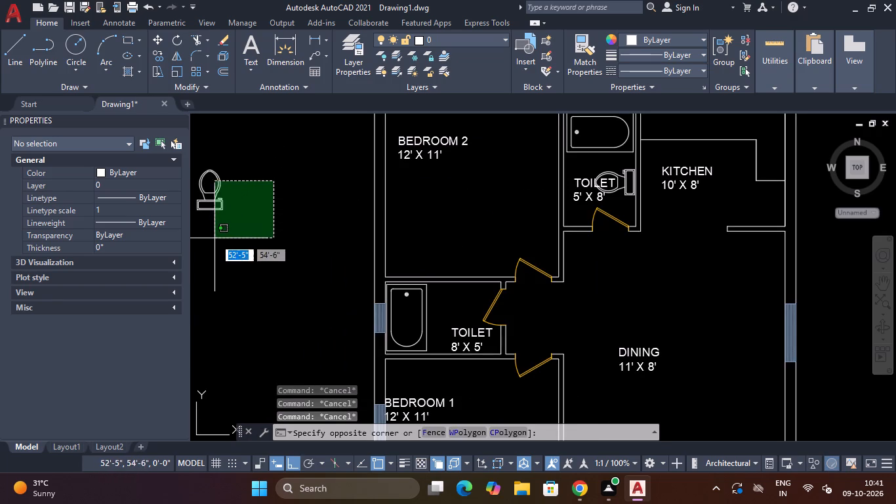
{"action": "left_click", "coordinate": [212, 239]}
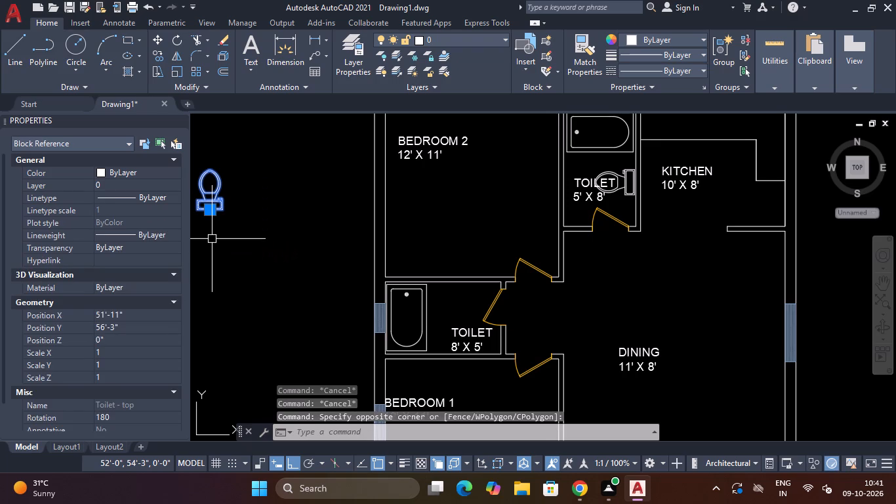
{"action": "type", "text": "M"}
{"action": "key", "text": "space"}
{"action": "scroll", "coordinate": [213, 215], "scroll_direction": "up", "scroll_amount": 1}
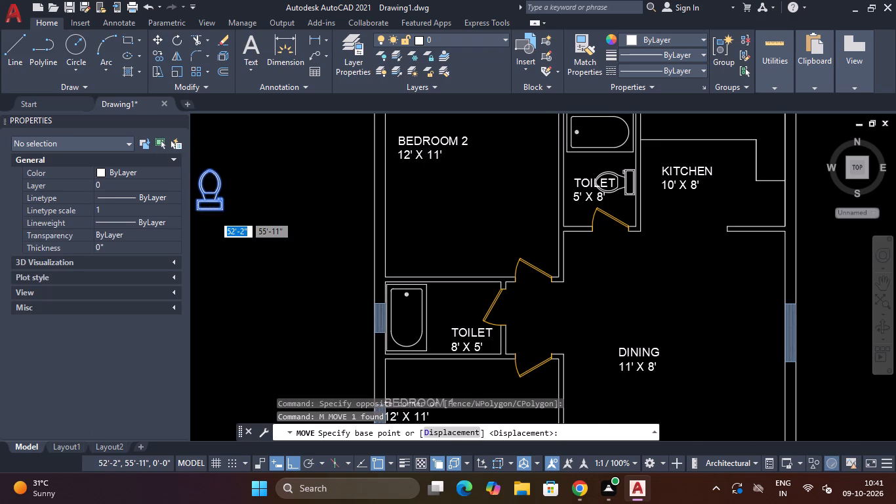
{"action": "scroll", "coordinate": [213, 215], "scroll_direction": "up", "scroll_amount": 1}
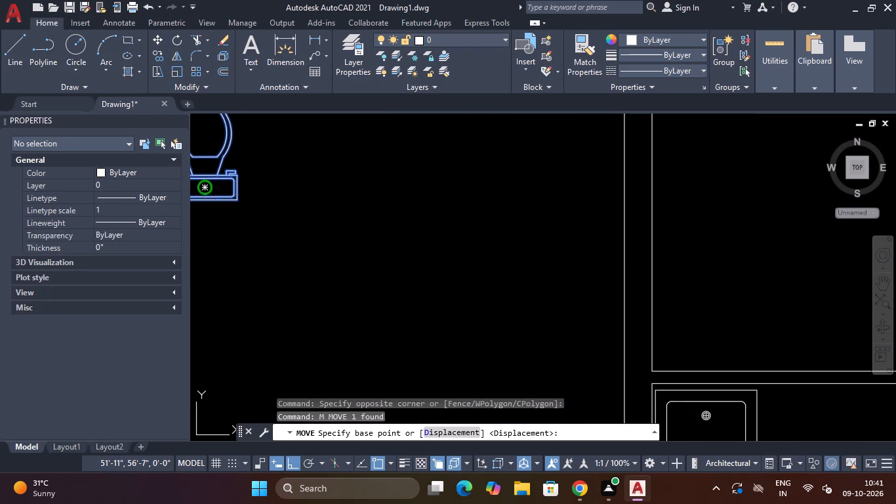
{"action": "left_click", "coordinate": [201, 186]}
{"action": "scroll", "coordinate": [256, 205], "scroll_direction": "down", "scroll_amount": 4}
{"action": "key", "text": "F8"}
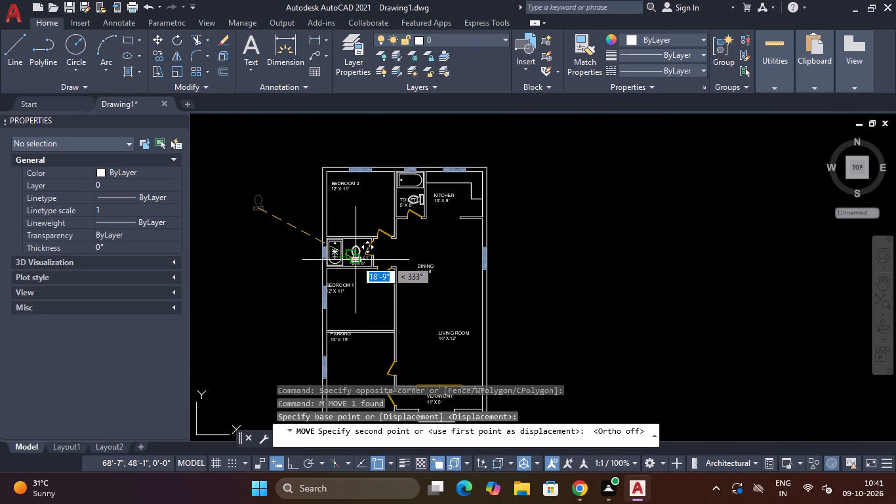
{"action": "scroll", "coordinate": [354, 259], "scroll_direction": "up", "scroll_amount": 3}
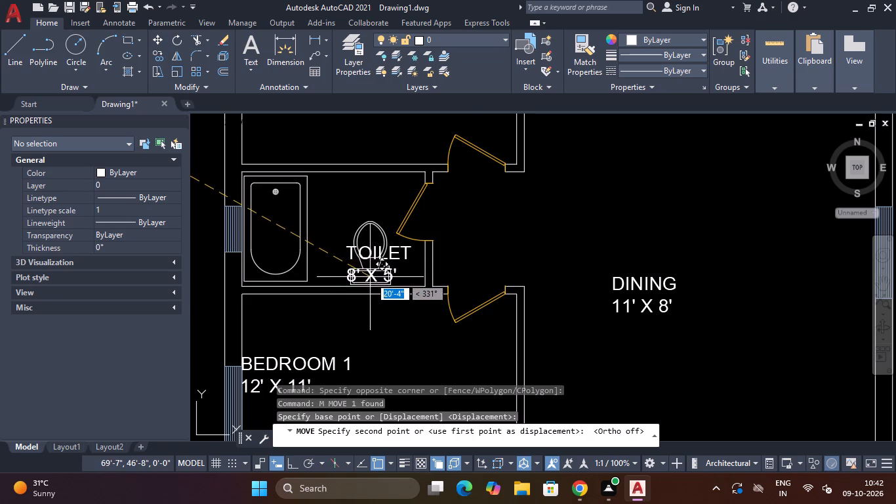
{"action": "scroll", "coordinate": [369, 278], "scroll_direction": "up", "scroll_amount": 3}
{"action": "left_click", "coordinate": [327, 275]}
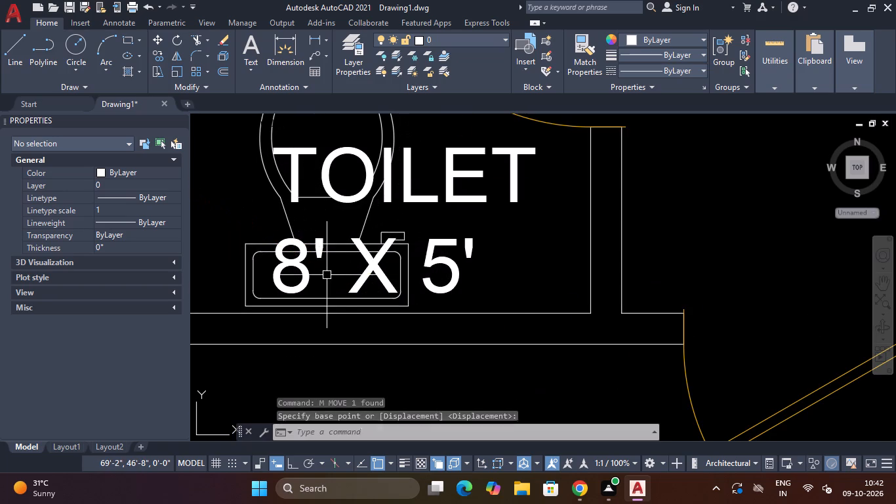
{"action": "key", "text": "Escape"}
Move the TOILET 8' X 5' label up, clear of the toilet block and inside the room.
{"action": "left_click", "coordinate": [422, 199]}
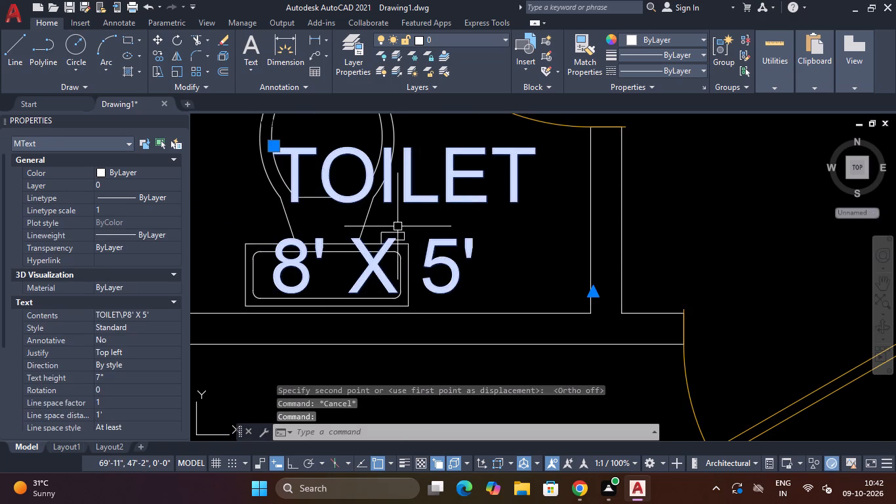
{"action": "key", "text": "m"}
{"action": "key", "text": "space"}
{"action": "left_click", "coordinate": [426, 201]}
{"action": "scroll", "coordinate": [417, 195], "scroll_direction": "down", "scroll_amount": 3}
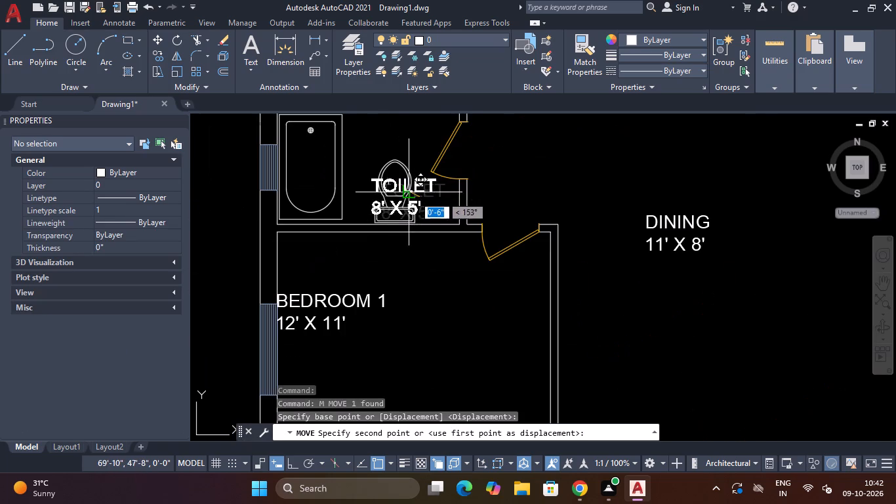
{"action": "scroll", "coordinate": [405, 180], "scroll_direction": "down", "scroll_amount": 3}
{"action": "scroll", "coordinate": [397, 163], "scroll_direction": "up", "scroll_amount": 2}
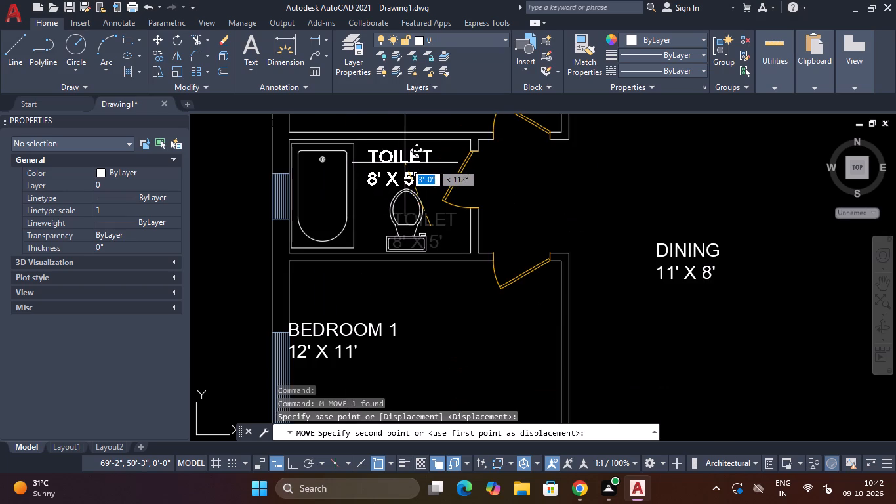
{"action": "left_click", "coordinate": [410, 159]}
{"action": "key", "text": "Escape"}
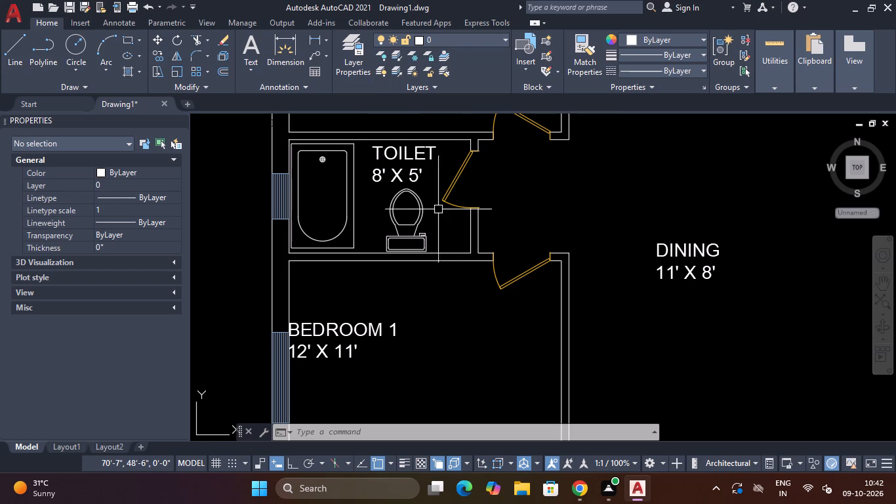
Insert the Vehicles - Imperial and Trees - Imperial sample blocks in the empty space right of the floor plan.
{"action": "scroll", "coordinate": [443, 211], "scroll_direction": "down", "scroll_amount": 3}
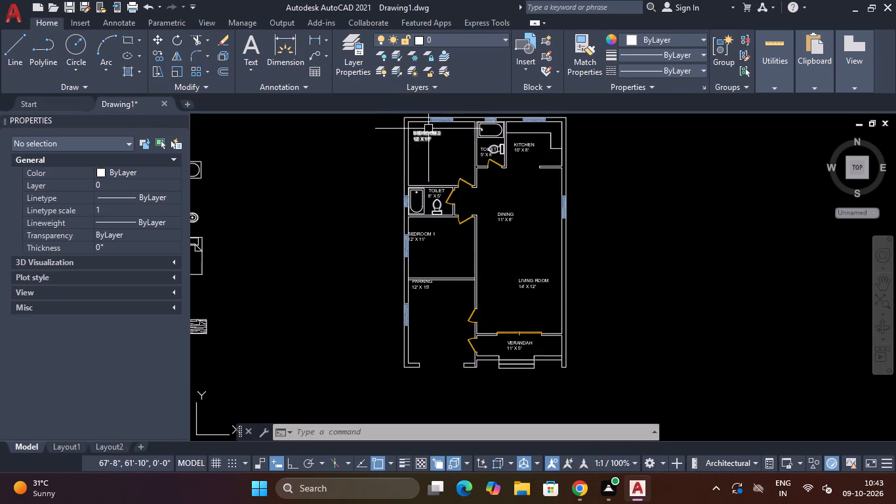
{"action": "scroll", "coordinate": [433, 137], "scroll_direction": "up", "scroll_amount": 3}
{"action": "scroll", "coordinate": [433, 137], "scroll_direction": "down", "scroll_amount": 3}
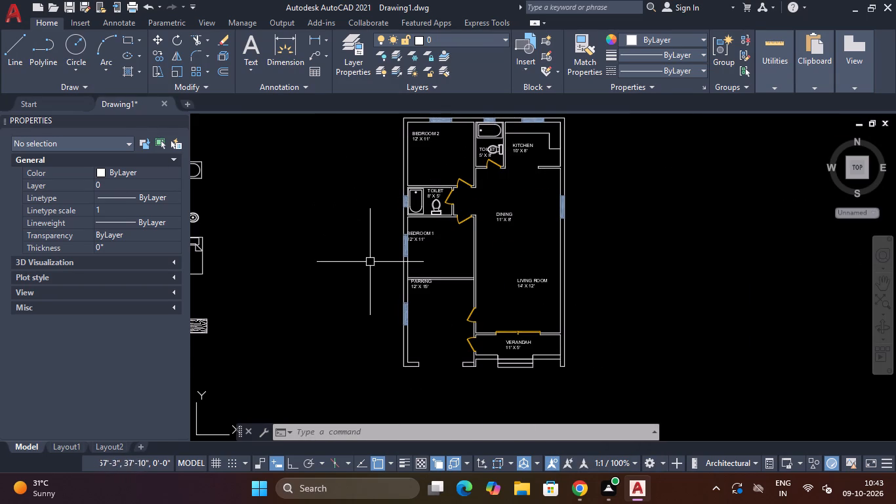
{"action": "scroll", "coordinate": [367, 261], "scroll_direction": "down", "scroll_amount": 3}
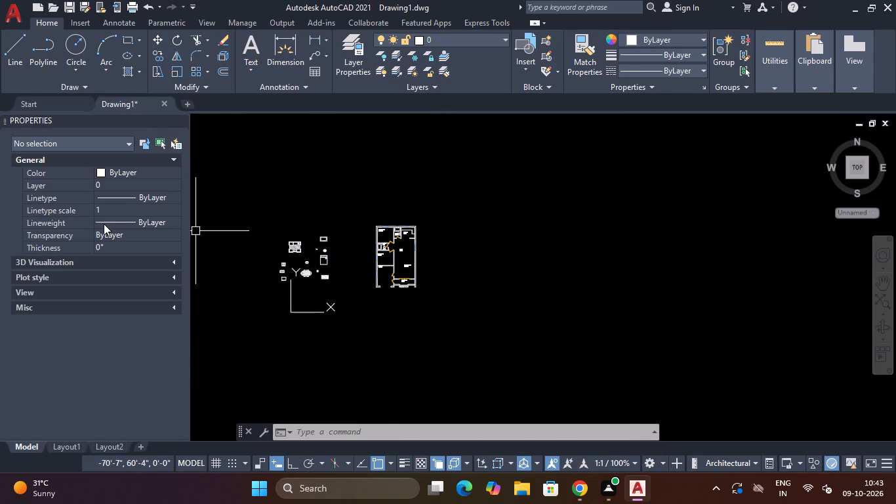
{"action": "key", "text": "ctrl+3"}
{"action": "scroll", "coordinate": [560, 330], "scroll_direction": "down", "scroll_amount": 2}
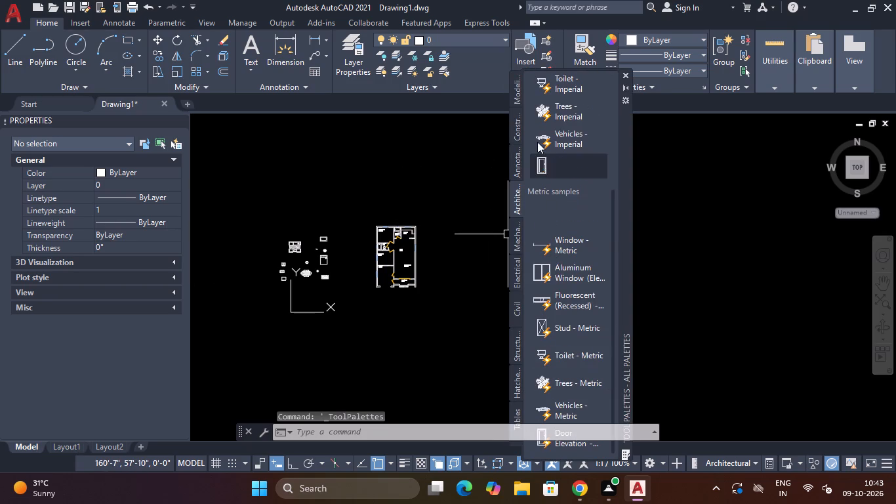
{"action": "left_click_drag", "start_coordinate": [558, 144], "coordinate": [729, 185]}
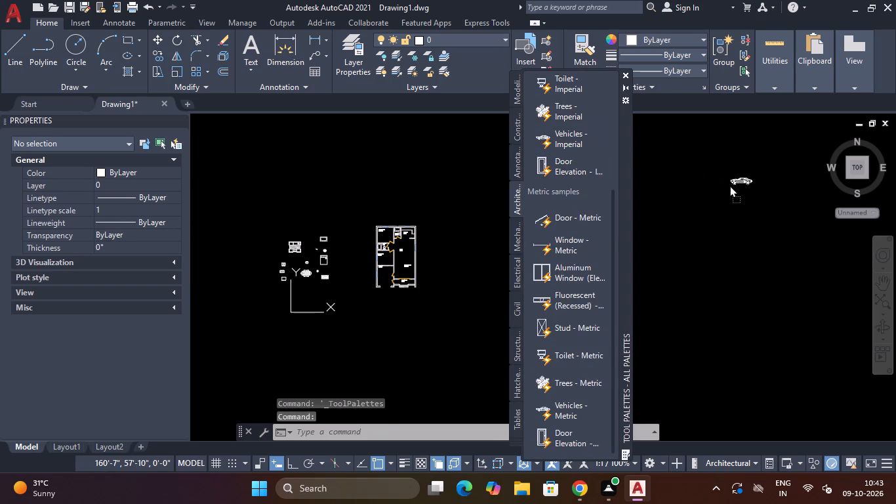
{"action": "left_click_drag", "start_coordinate": [729, 185], "coordinate": [725, 185]}
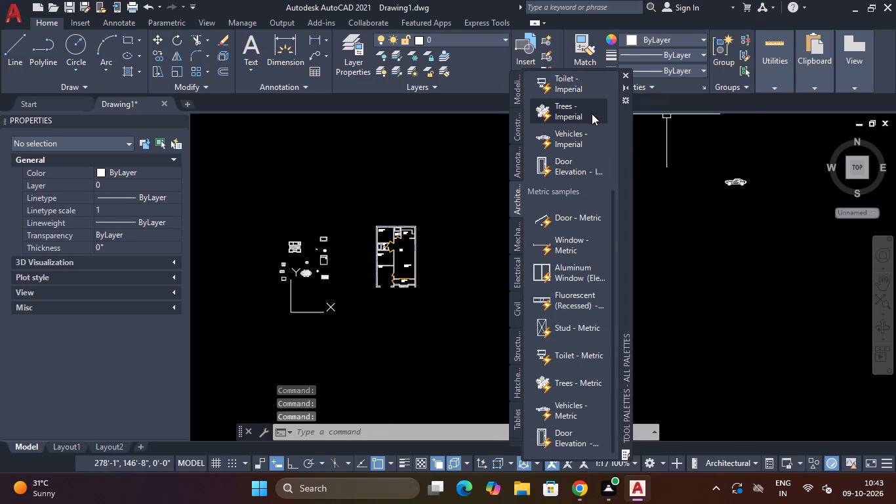
{"action": "left_click_drag", "start_coordinate": [590, 113], "coordinate": [735, 207]}
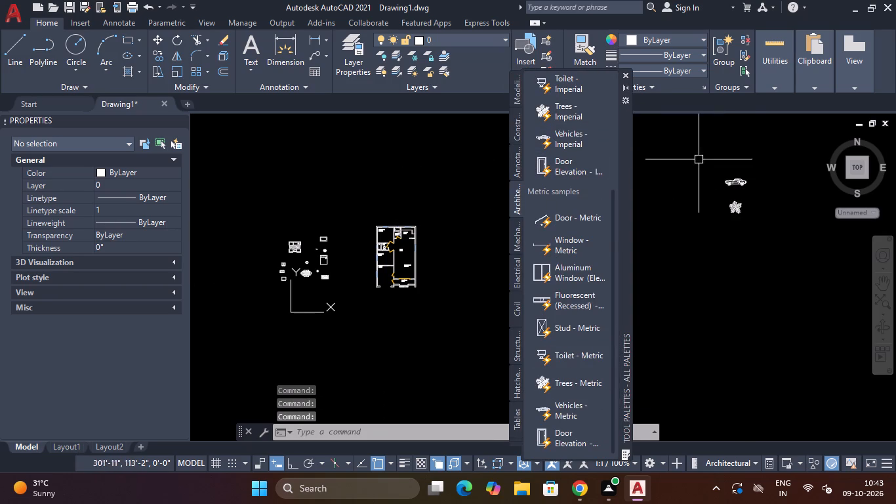
{"action": "left_click", "coordinate": [626, 72]}
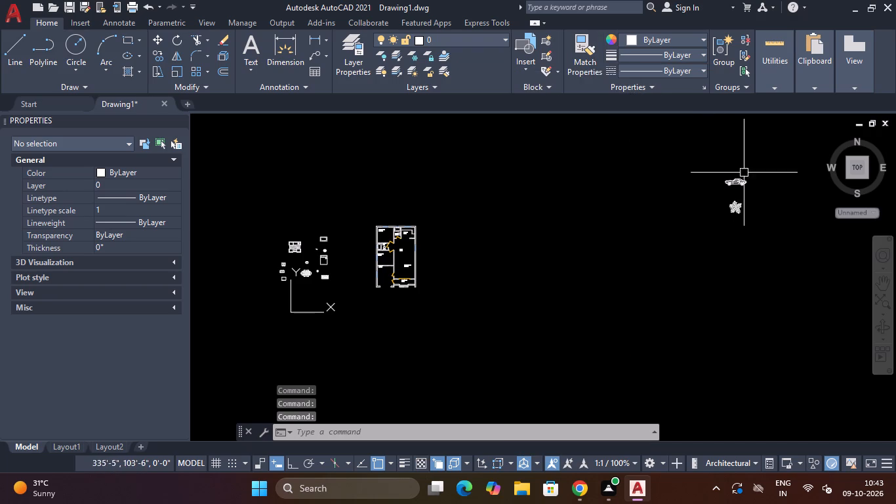
Switch the inserted vehicle block to the Sports Car (Top) view.
{"action": "scroll", "coordinate": [752, 179], "scroll_direction": "up", "scroll_amount": 3}
{"action": "left_click", "coordinate": [699, 191]}
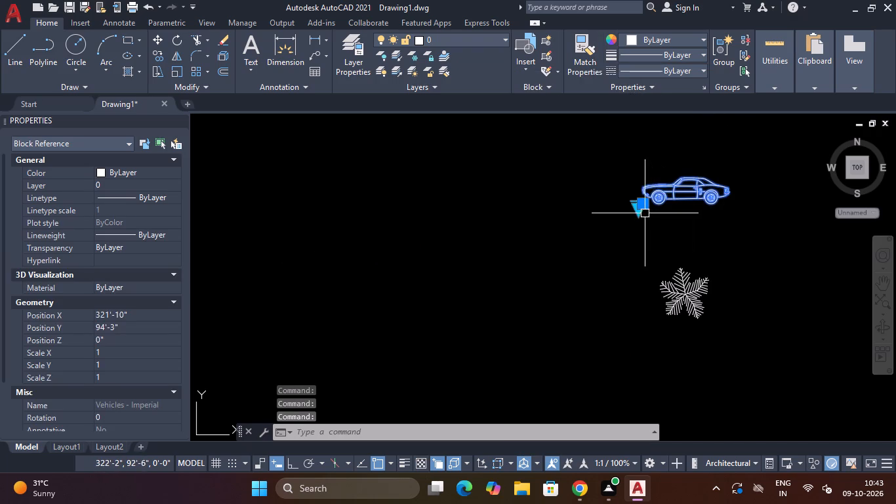
{"action": "scroll", "coordinate": [644, 213], "scroll_direction": "up", "scroll_amount": 3}
{"action": "left_click", "coordinate": [620, 194]}
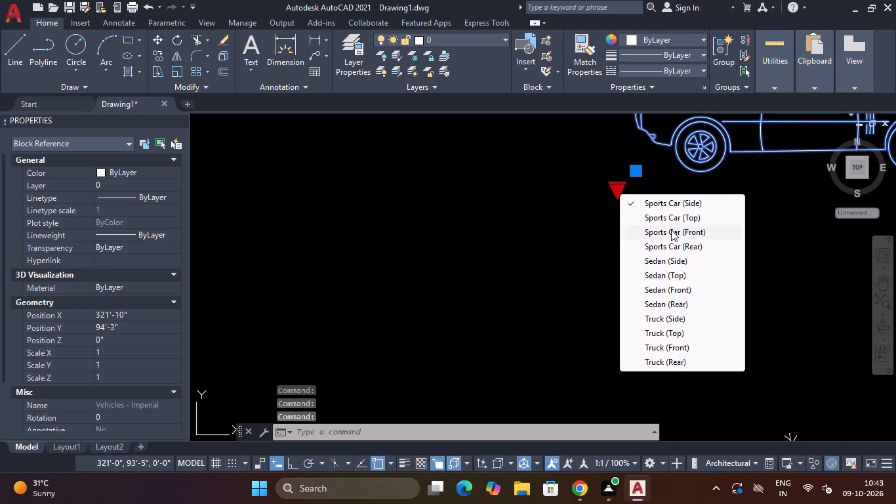
{"action": "left_click", "coordinate": [676, 218]}
{"action": "scroll", "coordinate": [657, 212], "scroll_direction": "down", "scroll_amount": 4}
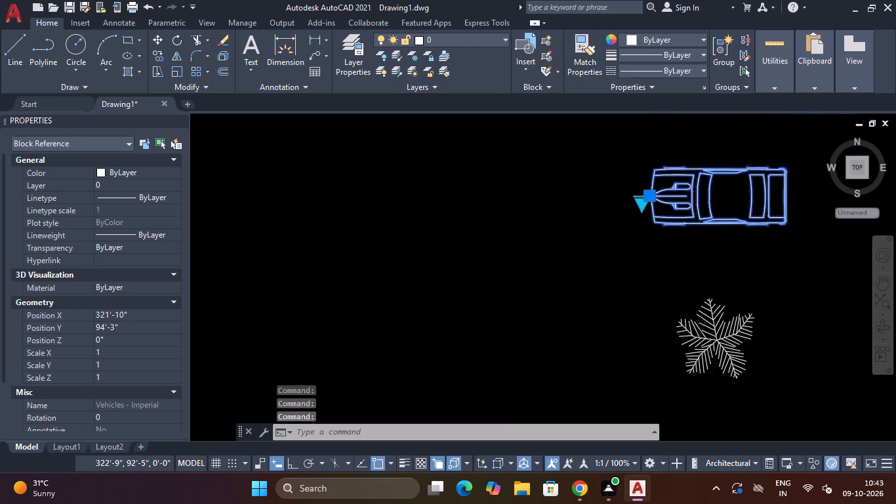
{"action": "key", "text": "Escape"}
Rotate the sports car block by about 269° so it stands upright with its front facing up.
{"action": "left_click_drag", "start_coordinate": [725, 190], "coordinate": [702, 207]}
{"action": "left_click", "coordinate": [680, 219]}
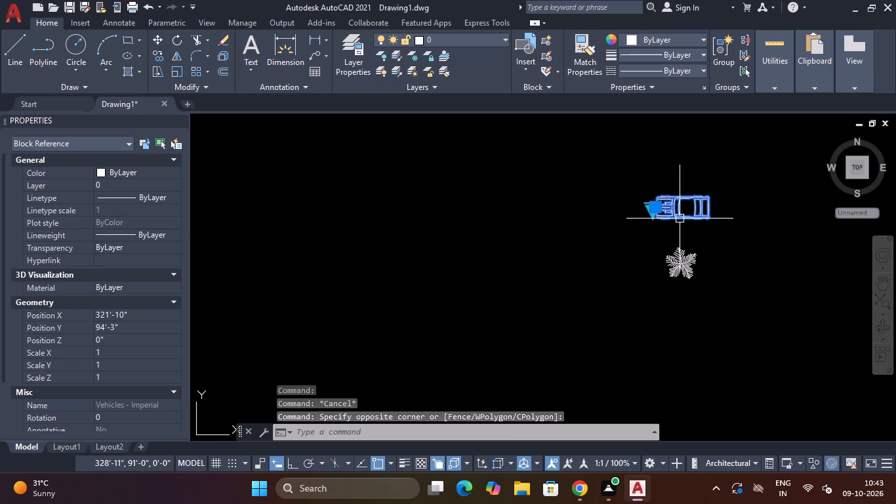
{"action": "type", "text": "RO"}
{"action": "key", "text": "Return"}
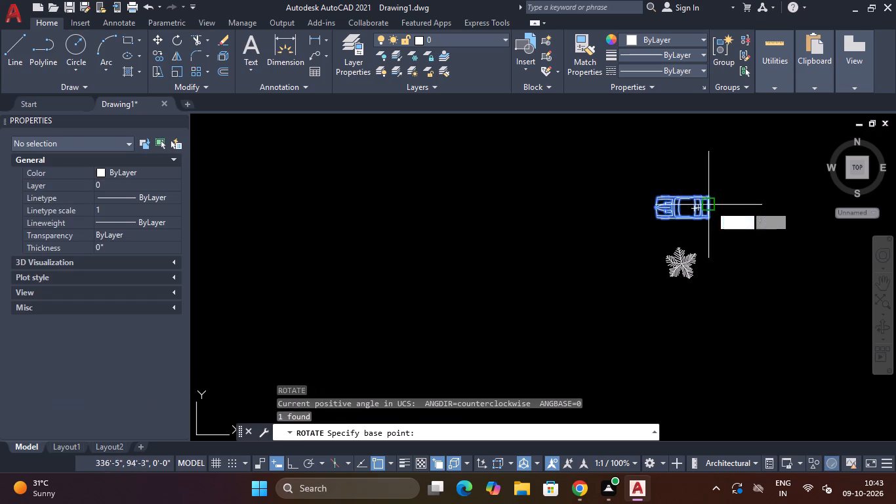
{"action": "left_click", "coordinate": [712, 200]}
{"action": "left_click", "coordinate": [713, 220]}
{"action": "key", "text": "Escape"}
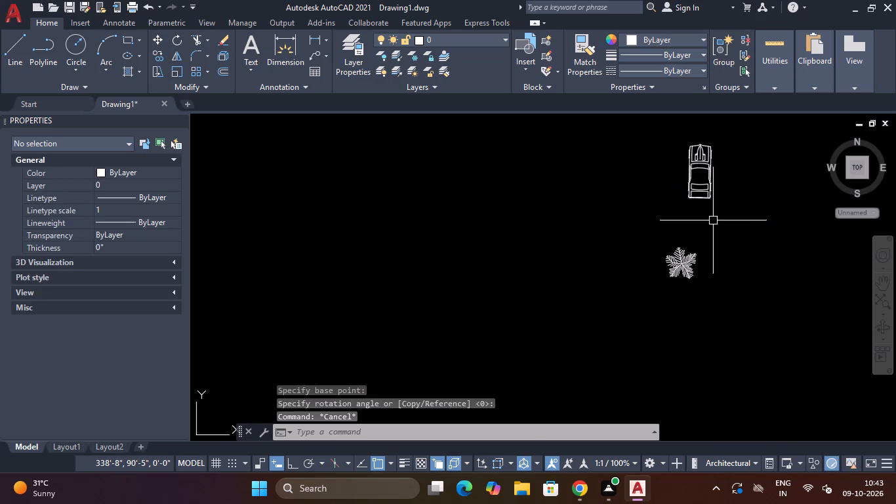
Move the upright sports car block from the empty space into the PARKING area of the floor plan.
{"action": "left_click_drag", "start_coordinate": [729, 147], "coordinate": [701, 169]}
{"action": "left_click", "coordinate": [659, 197]}
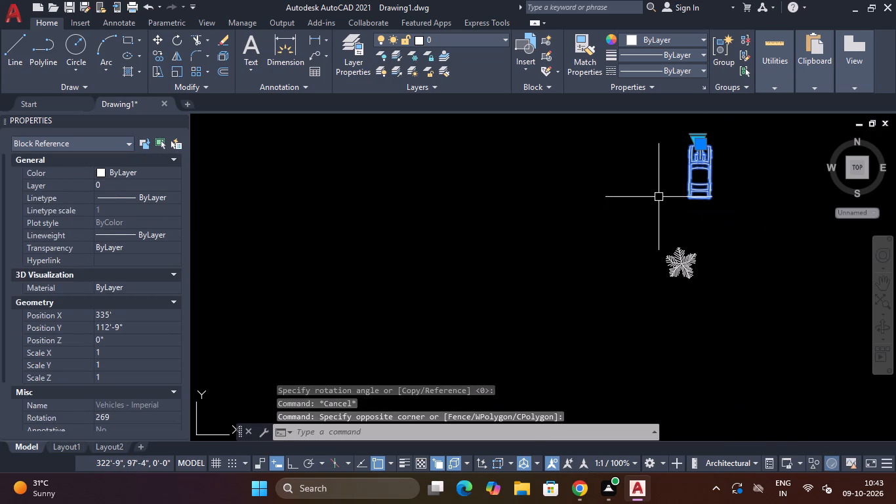
{"action": "key", "text": "m"}
{"action": "key", "text": "space"}
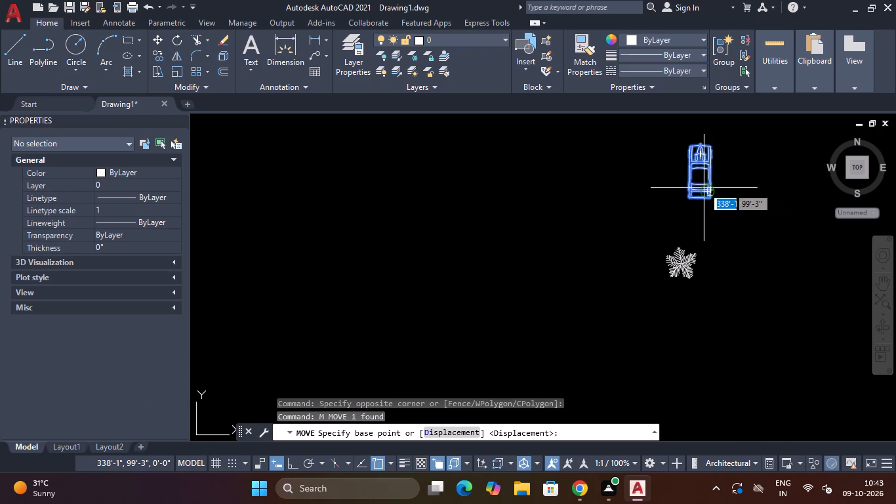
{"action": "left_click", "coordinate": [699, 182]}
{"action": "scroll", "coordinate": [690, 196], "scroll_direction": "down", "scroll_amount": 3}
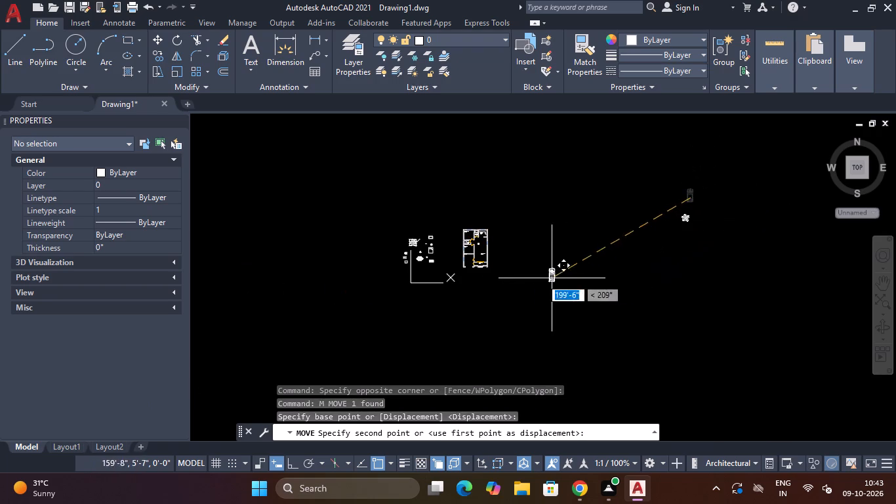
{"action": "scroll", "coordinate": [464, 270], "scroll_direction": "up", "scroll_amount": 4}
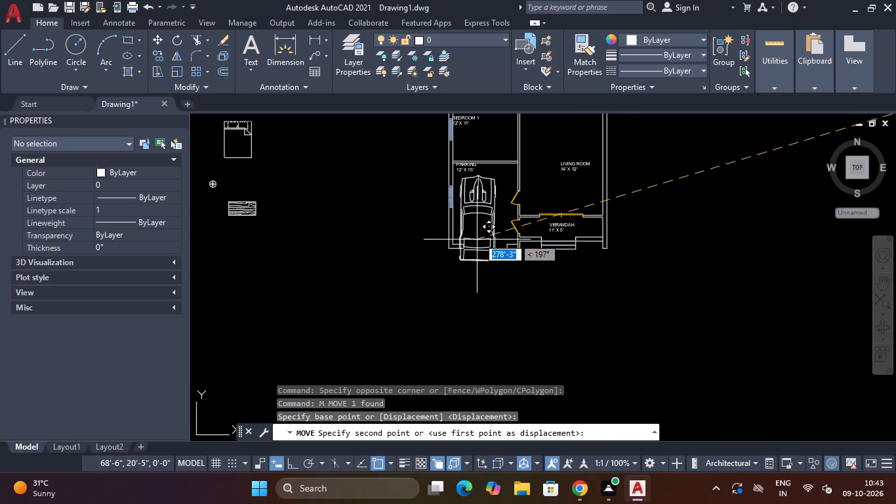
{"action": "scroll", "coordinate": [478, 238], "scroll_direction": "up", "scroll_amount": 2}
{"action": "scroll", "coordinate": [481, 238], "scroll_direction": "down", "scroll_amount": 1}
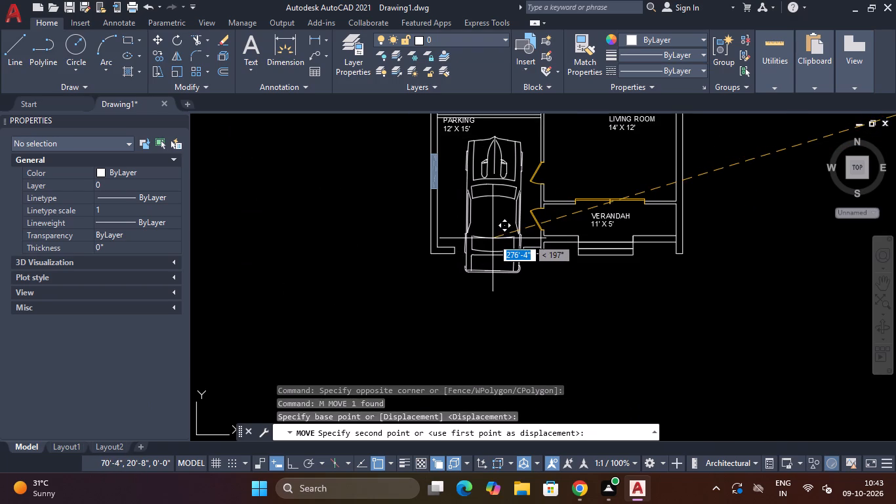
{"action": "left_click", "coordinate": [491, 238]}
{"action": "key", "text": "Escape"}
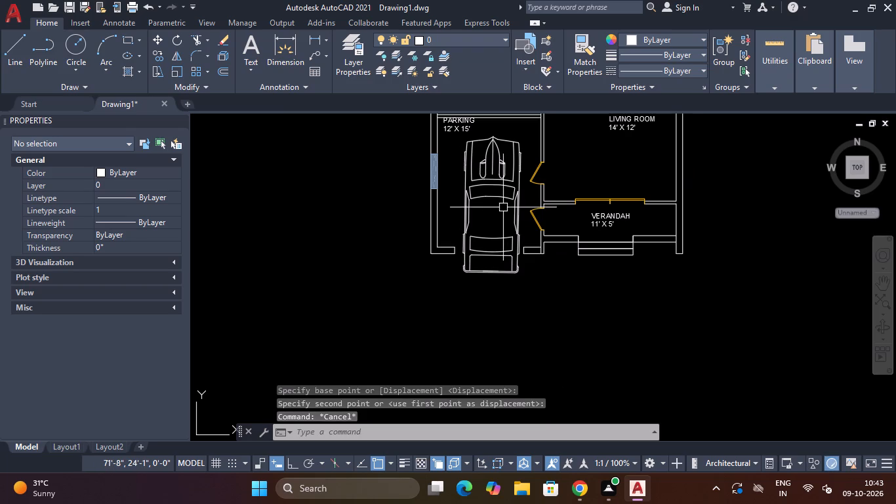
Scale the sports car block down slightly, using its lower-left rear corner as the base point.
{"action": "left_click", "coordinate": [503, 207]}
{"action": "left_click", "coordinate": [473, 251]}
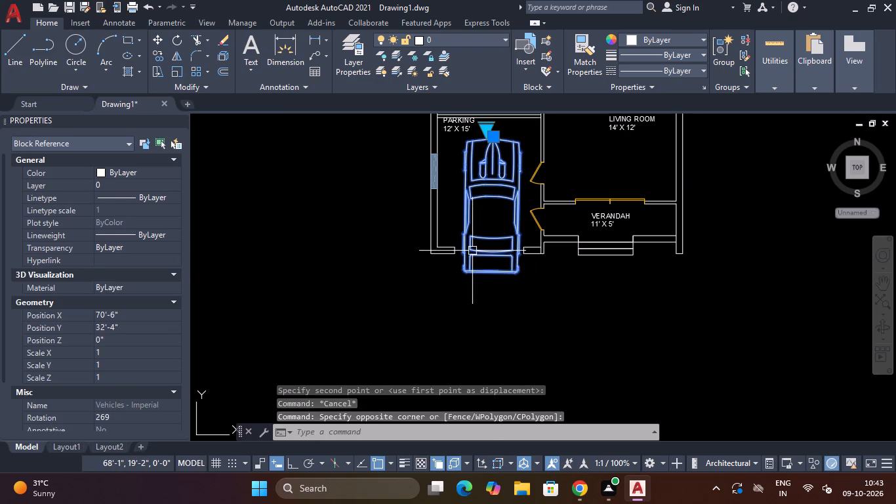
{"action": "type", "text": "SC"}
{"action": "key", "text": "space"}
{"action": "left_click", "coordinate": [463, 275]}
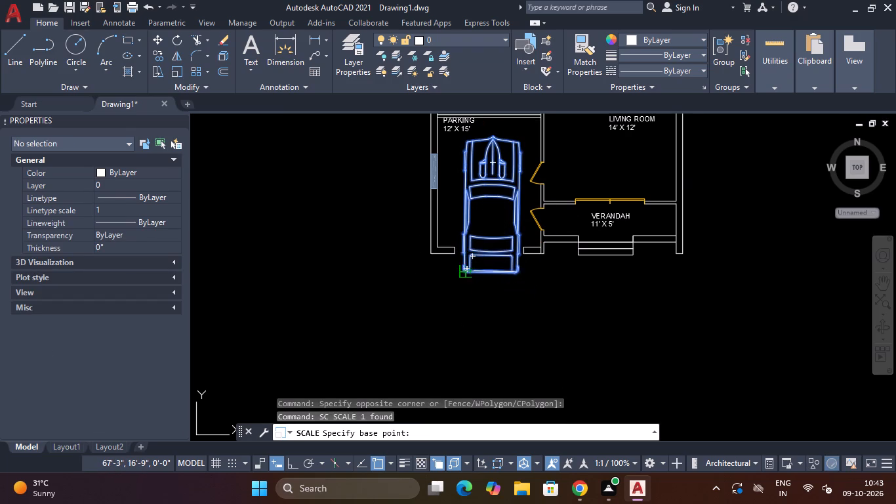
{"action": "left_click", "coordinate": [499, 205]}
{"action": "left_click", "coordinate": [508, 192]}
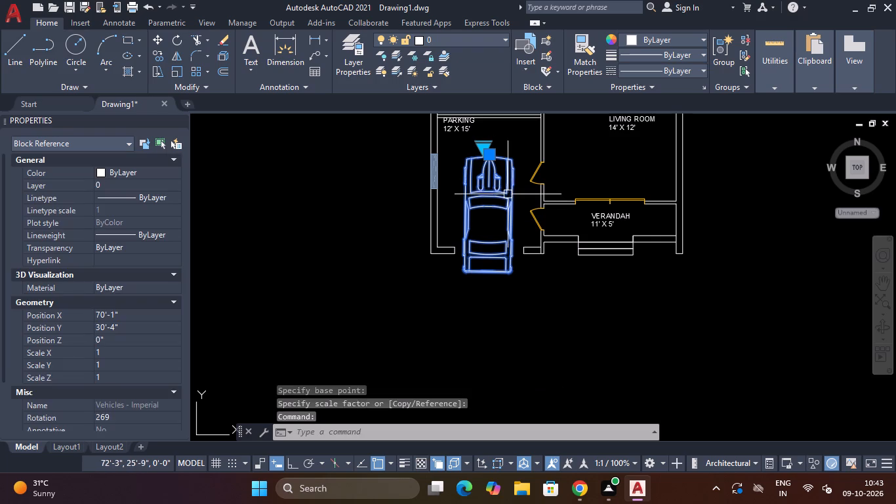
Move the scaled sports car up and left so it sits fully inside the parking area near the window wall.
{"action": "type", "text": "M"}
{"action": "key", "text": "space"}
{"action": "left_click", "coordinate": [491, 232]}
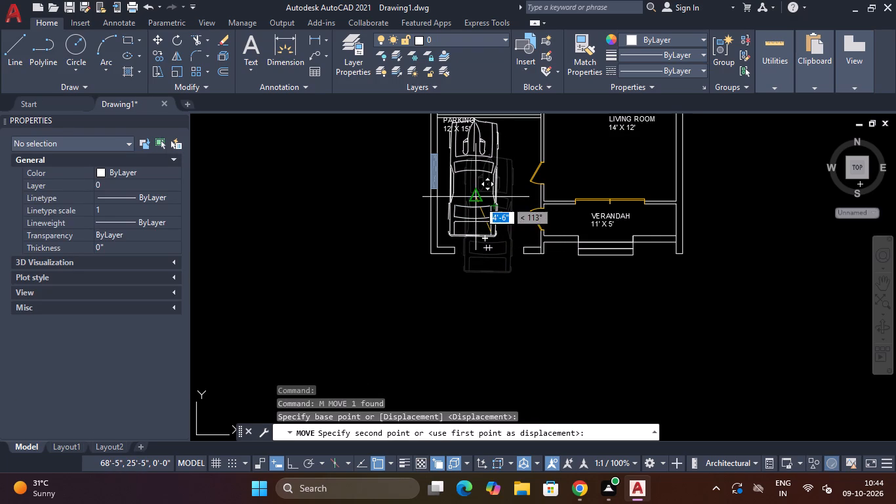
{"action": "left_click", "coordinate": [479, 201]}
Move the PARKING 12' X 15' label off the car into the clear space between the car and the doors.
{"action": "scroll", "coordinate": [448, 126], "scroll_direction": "up", "scroll_amount": 3}
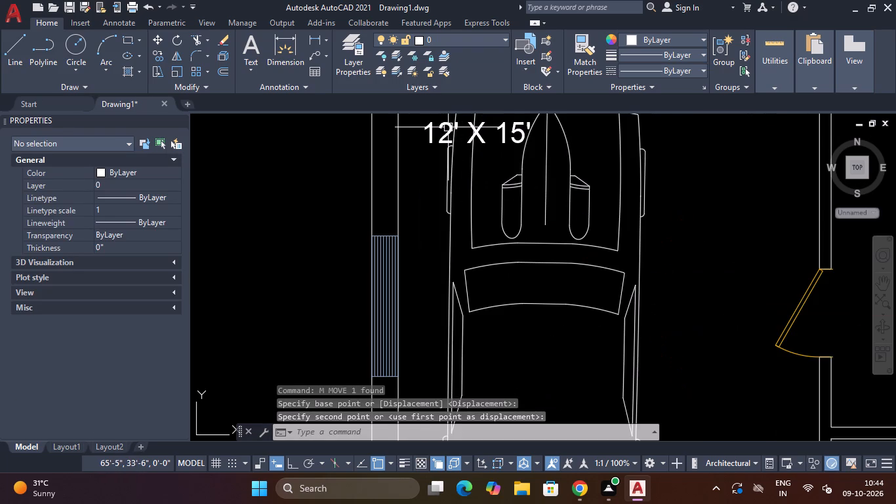
{"action": "left_click", "coordinate": [431, 131]}
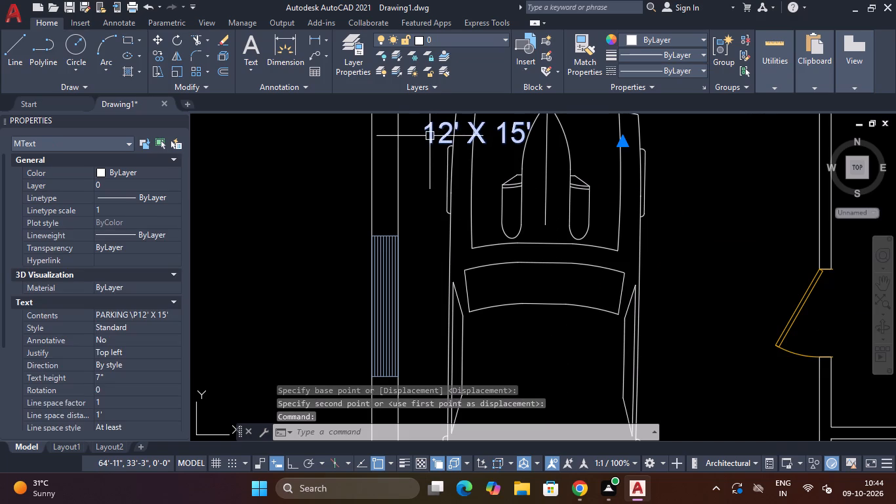
{"action": "type", "text": "M"}
{"action": "key", "text": "space"}
{"action": "scroll", "coordinate": [441, 136], "scroll_direction": "down", "scroll_amount": 3}
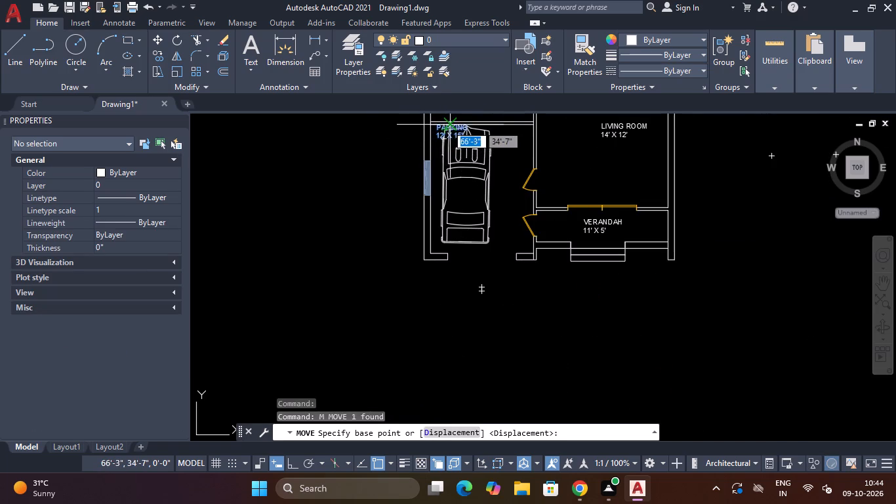
{"action": "left_click", "coordinate": [447, 125]}
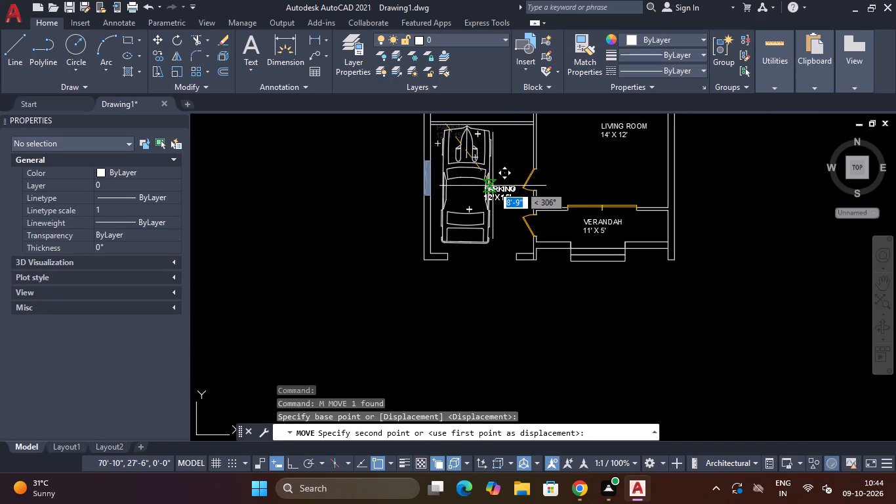
{"action": "scroll", "coordinate": [493, 186], "scroll_direction": "up", "scroll_amount": 2}
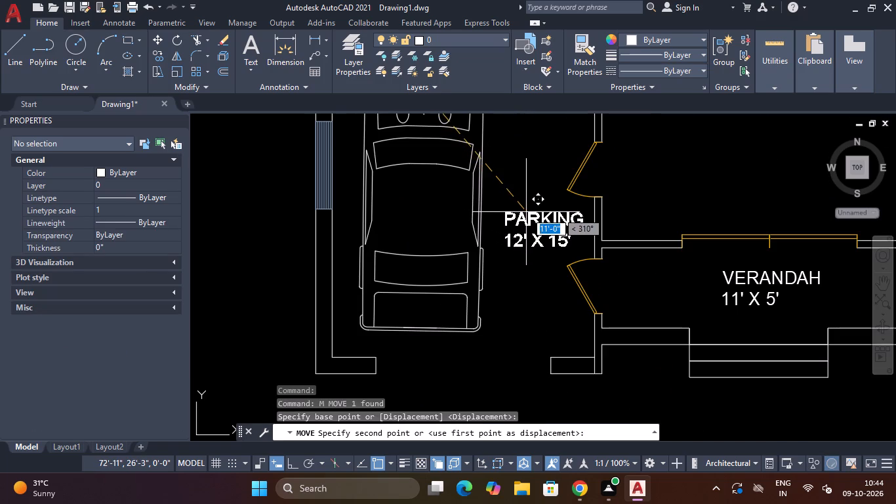
{"action": "left_click", "coordinate": [526, 212]}
Move the Trees - Imperial block from the empty space to just outside the verandah's right-hand wall.
{"action": "scroll", "coordinate": [521, 210], "scroll_direction": "down", "scroll_amount": 4}
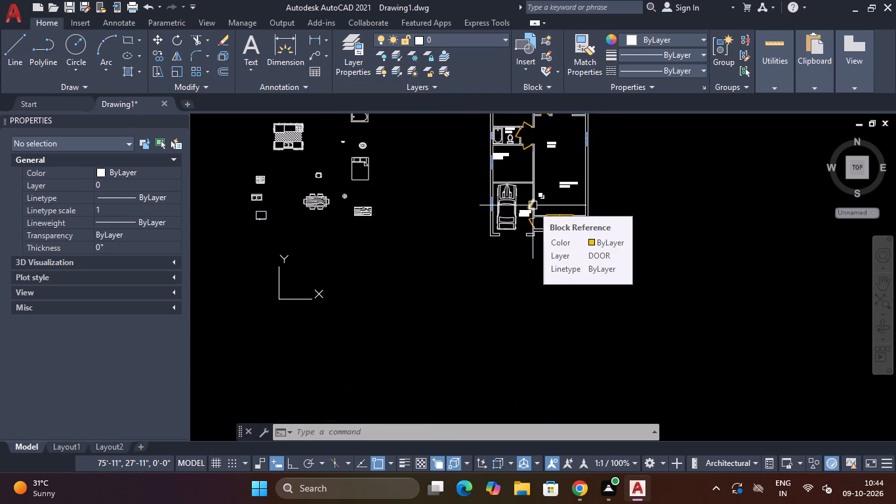
{"action": "scroll", "coordinate": [529, 217], "scroll_direction": "up", "scroll_amount": 2}
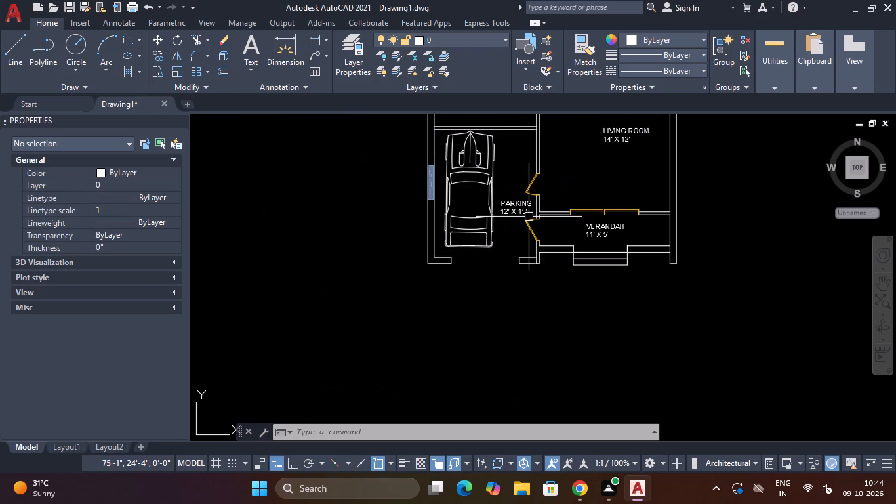
{"action": "scroll", "coordinate": [596, 188], "scroll_direction": "down", "scroll_amount": 4}
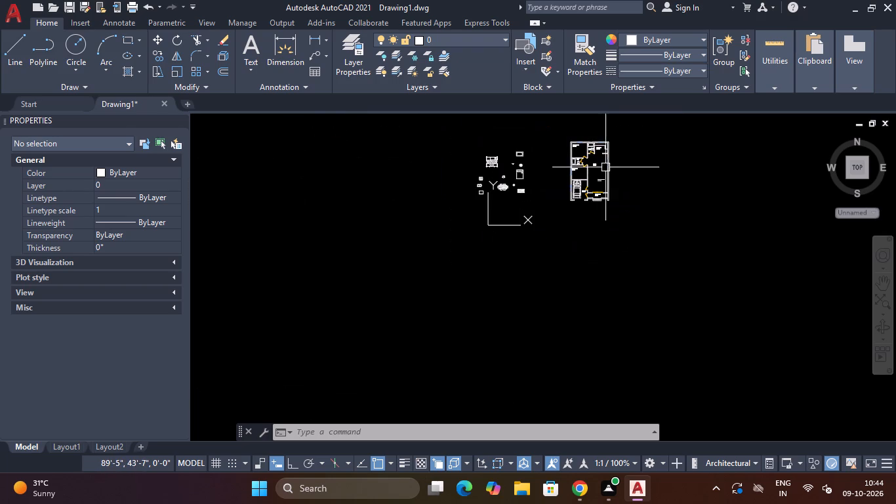
{"action": "scroll", "coordinate": [594, 159], "scroll_direction": "up", "scroll_amount": 2}
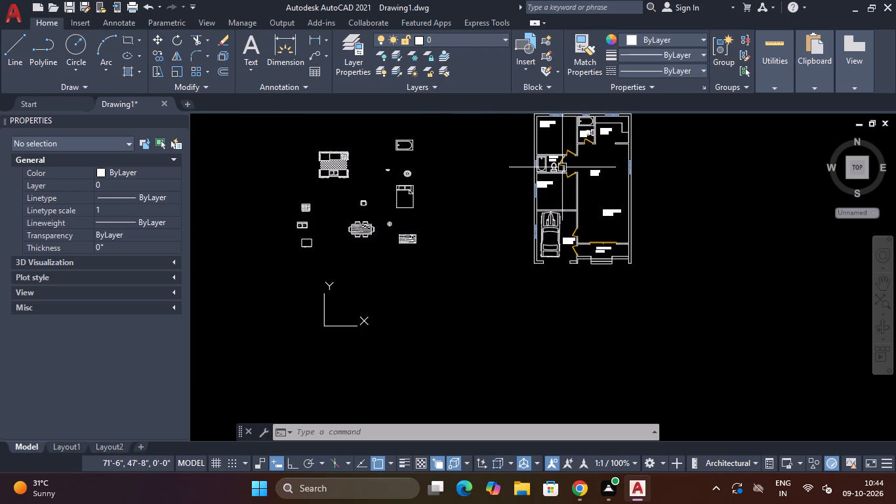
{"action": "scroll", "coordinate": [648, 169], "scroll_direction": "down", "scroll_amount": 2}
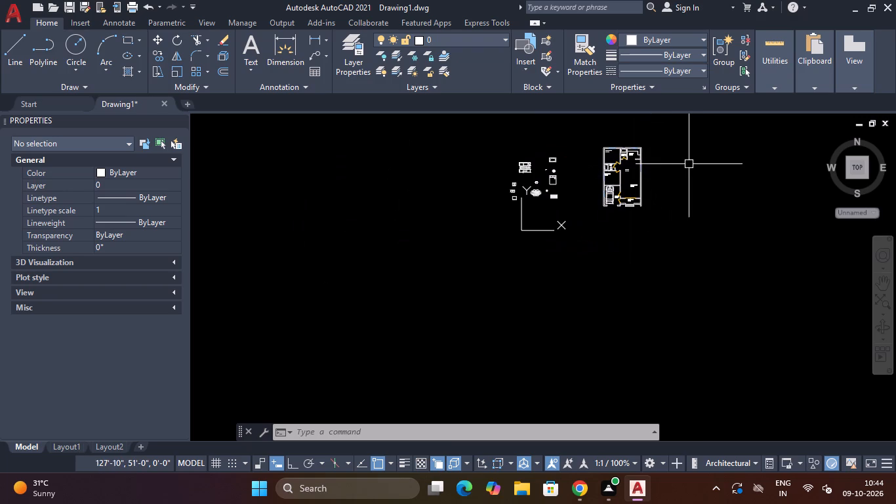
{"action": "scroll", "coordinate": [681, 161], "scroll_direction": "down", "scroll_amount": 2}
{"action": "scroll", "coordinate": [781, 142], "scroll_direction": "up", "scroll_amount": 3}
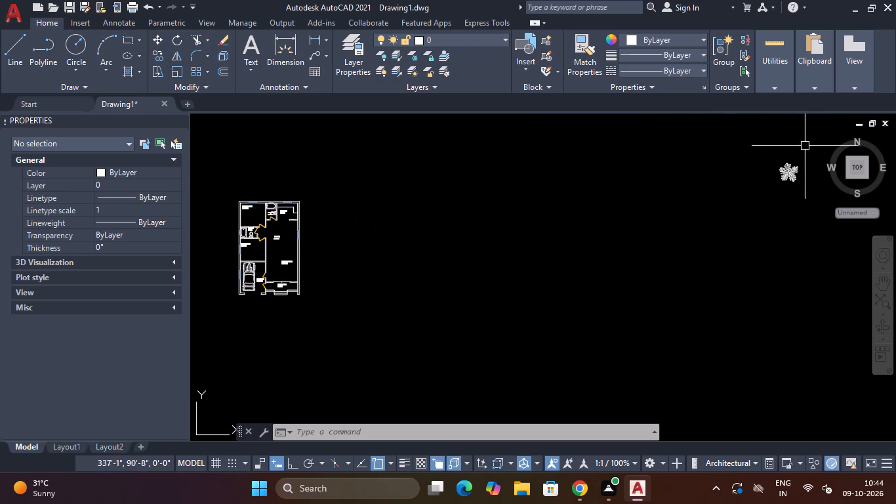
{"action": "left_click_drag", "start_coordinate": [809, 148], "coordinate": [804, 156]}
{"action": "left_click", "coordinate": [756, 189]}
{"action": "type", "text": "M"}
{"action": "key", "text": "space"}
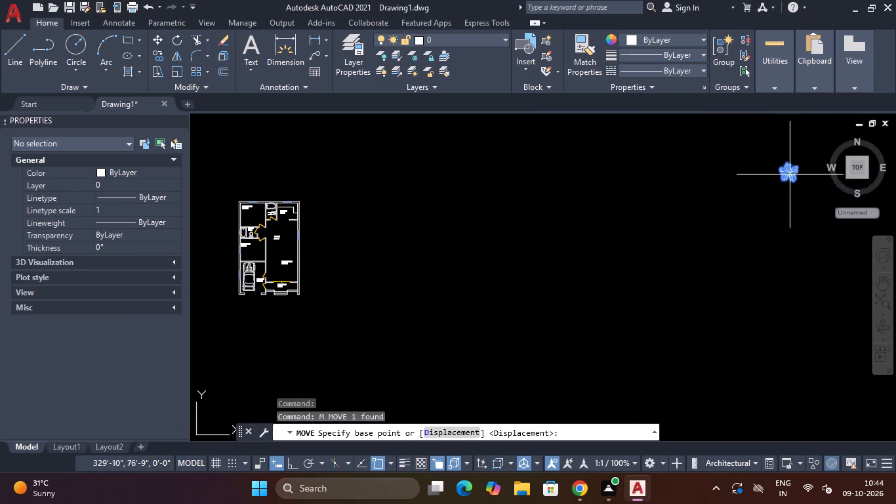
{"action": "left_click", "coordinate": [790, 175]}
{"action": "scroll", "coordinate": [275, 290], "scroll_direction": "up", "scroll_amount": 3}
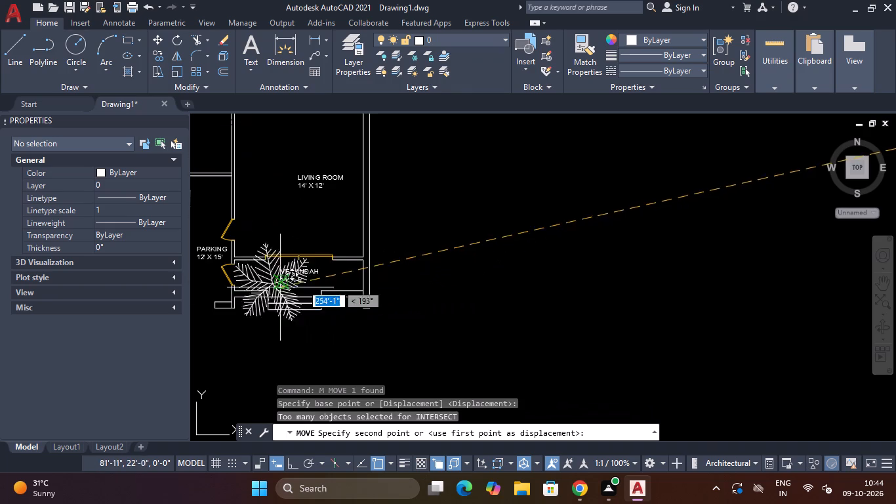
{"action": "left_click", "coordinate": [416, 275]}
{"action": "key", "text": "Escape"}
Draw a 1' horizontal reference line just below the tree block with Ortho turned on.
{"action": "scroll", "coordinate": [397, 303], "scroll_direction": "up", "scroll_amount": 1}
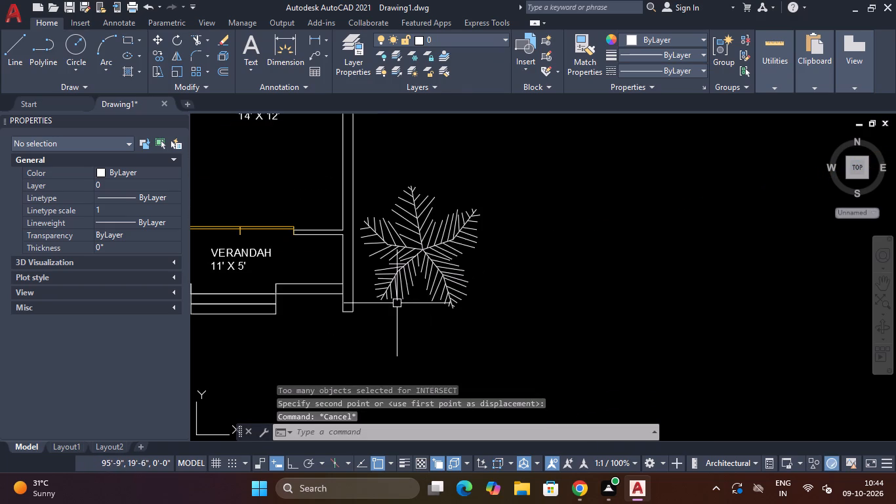
{"action": "type", "text": "L"}
{"action": "key", "text": "space"}
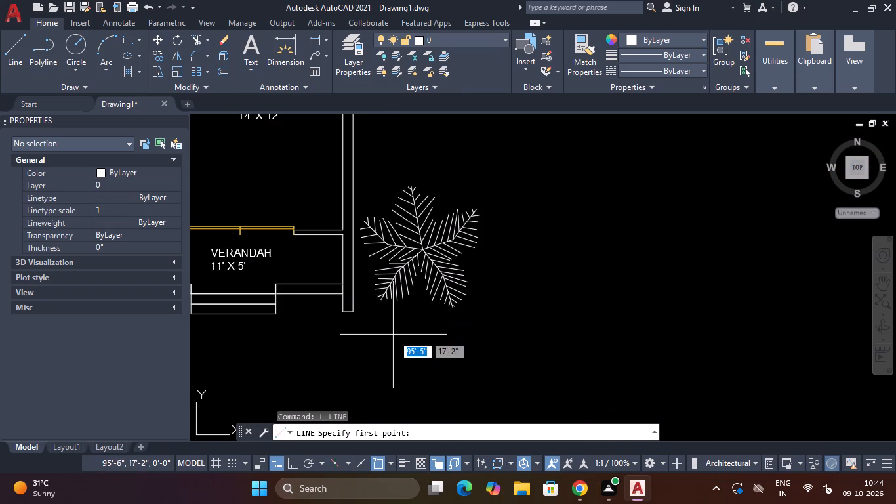
{"action": "left_click", "coordinate": [393, 335]}
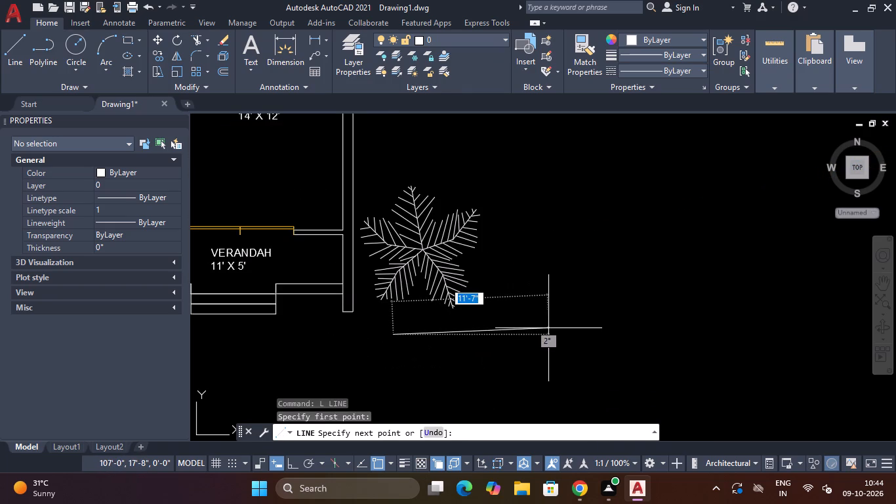
{"action": "key", "text": "F8"}
{"action": "type", "text": "1'"}
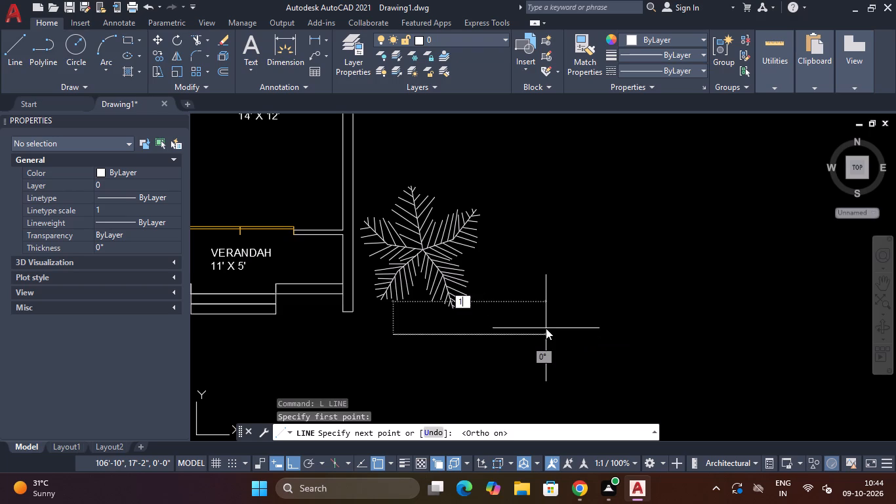
{"action": "key", "text": "Return"}
{"action": "key", "text": "Escape"}
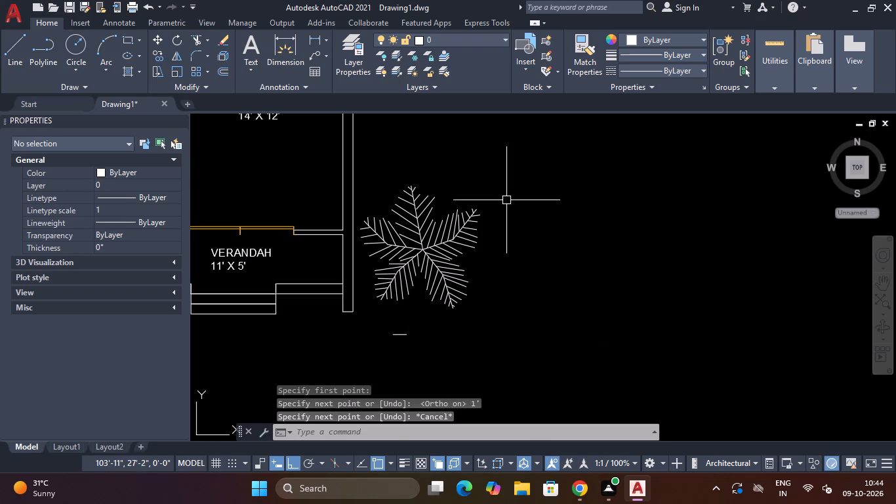
Scale the tree block by reference from the line's left end, fitting its tip-to-tip width to the 1' line.
{"action": "left_click_drag", "start_coordinate": [502, 200], "coordinate": [476, 234]}
{"action": "left_click", "coordinate": [437, 274]}
{"action": "type", "text": "SC"}
{"action": "key", "text": "space"}
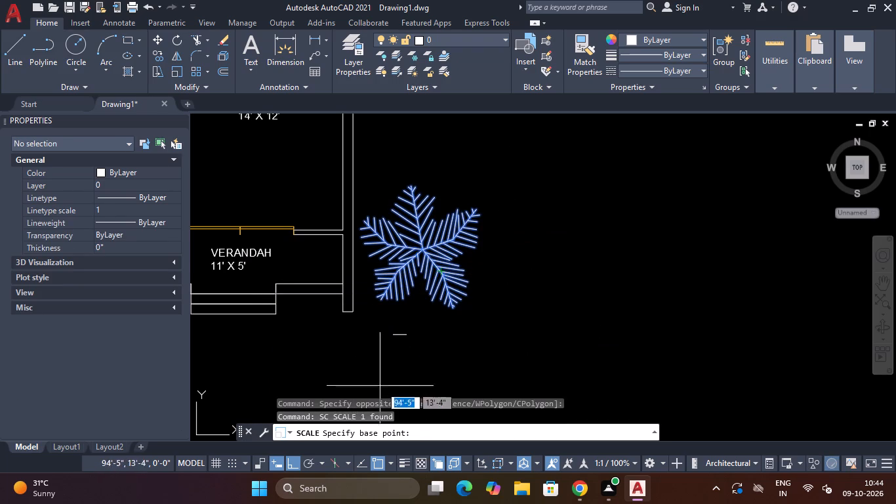
{"action": "left_click", "coordinate": [392, 339]}
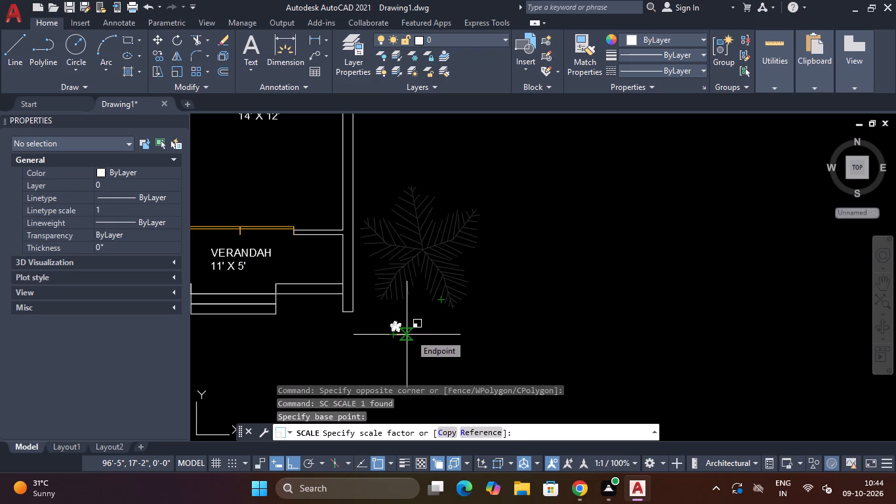
{"action": "type", "text": "R"}
{"action": "key", "text": "space"}
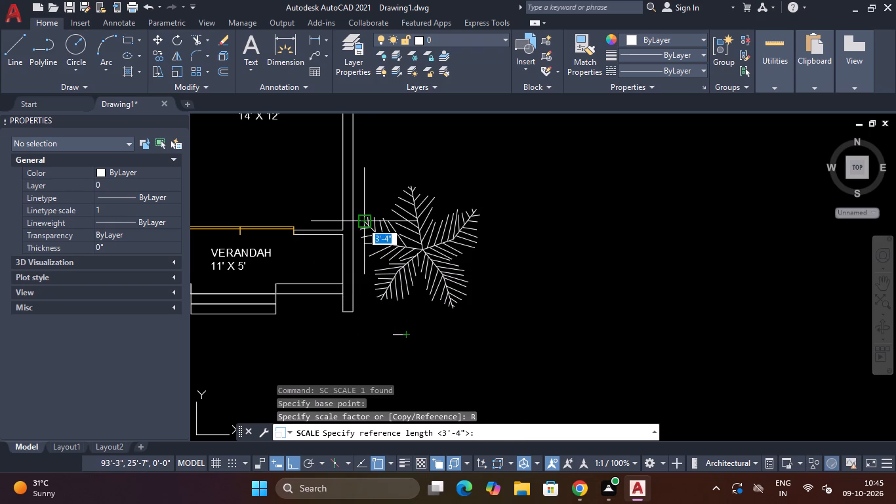
{"action": "left_click", "coordinate": [362, 220]}
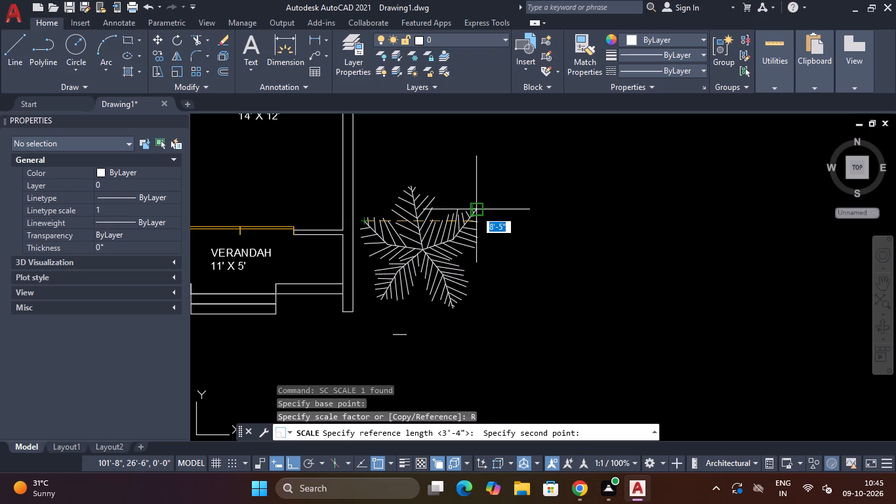
{"action": "left_click", "coordinate": [476, 210]}
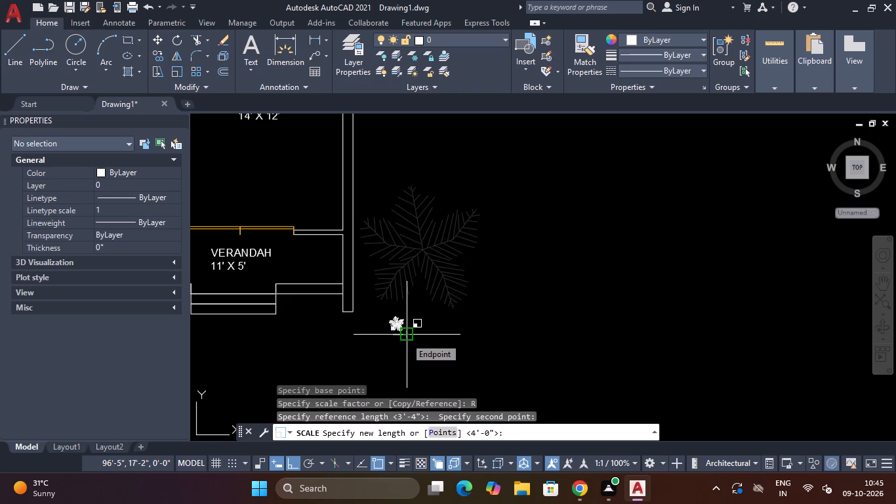
{"action": "left_click", "coordinate": [405, 337]}
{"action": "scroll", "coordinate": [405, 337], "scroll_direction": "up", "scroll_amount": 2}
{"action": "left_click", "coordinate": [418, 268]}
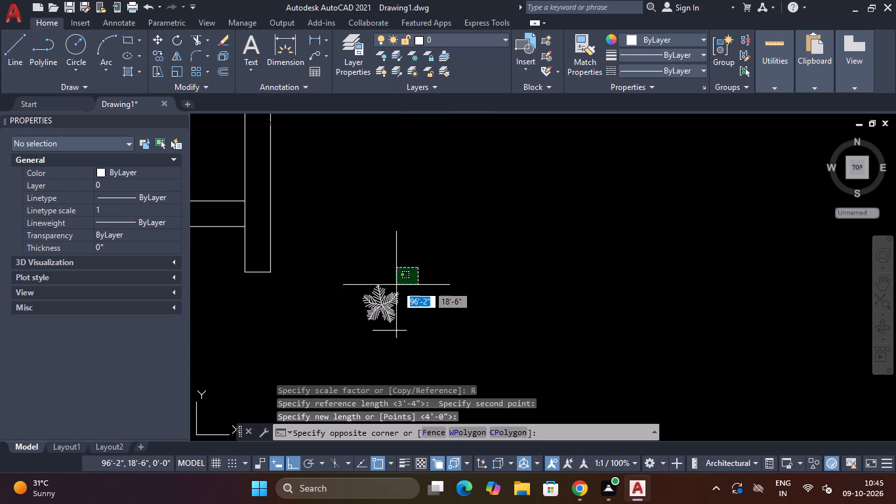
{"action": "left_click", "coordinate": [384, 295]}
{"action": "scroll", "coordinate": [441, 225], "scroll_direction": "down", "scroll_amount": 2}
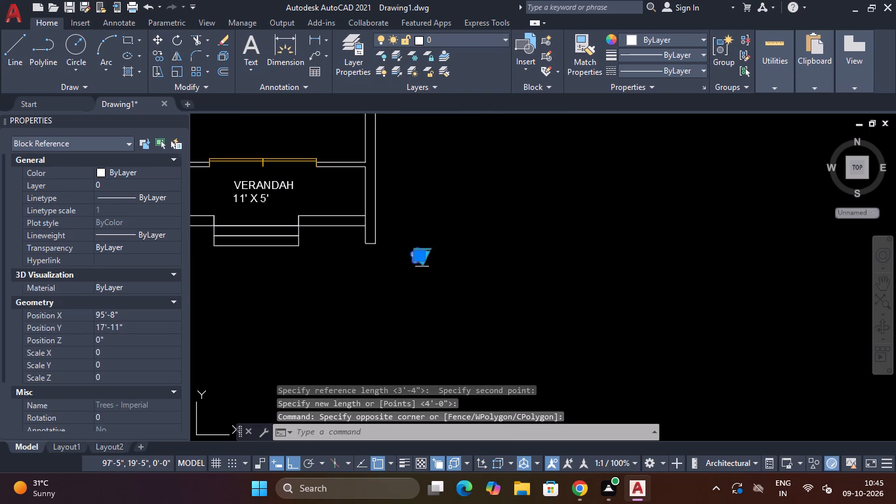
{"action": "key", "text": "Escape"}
Create a new layer named PLANTS and set its color to green, index color 82.
{"action": "left_click", "coordinate": [468, 41]}
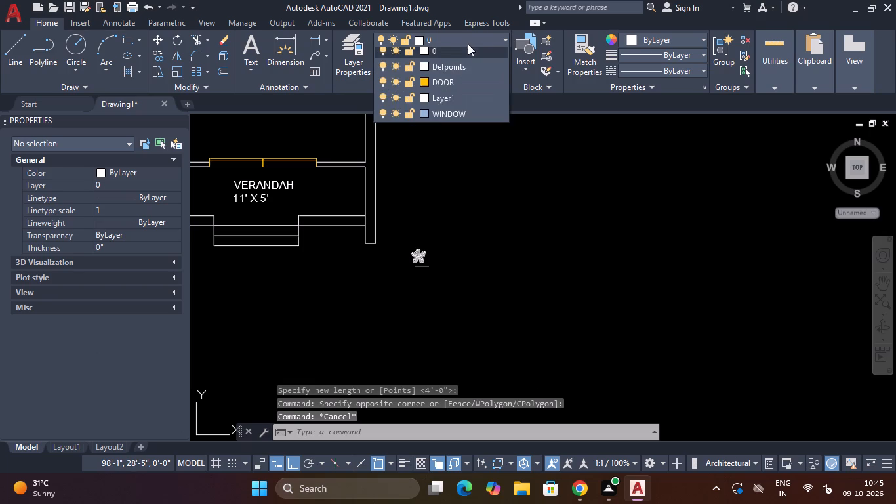
{"action": "key", "text": "Escape"}
{"action": "left_click", "coordinate": [352, 54]}
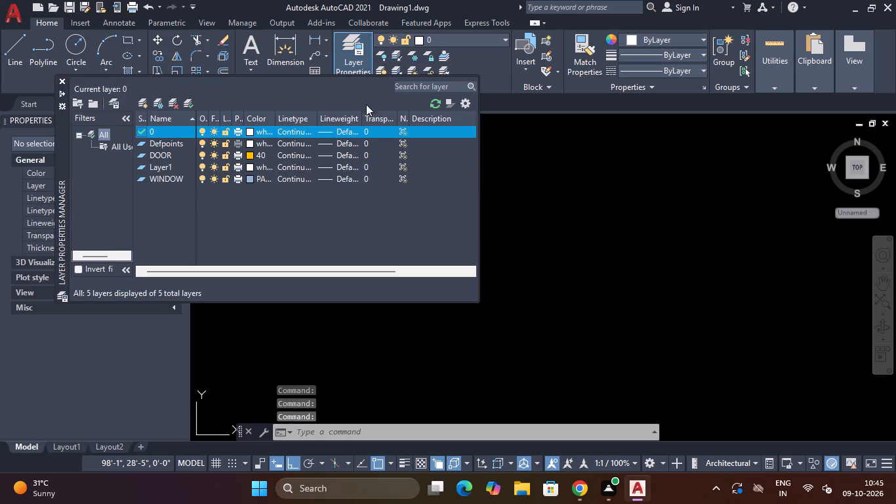
{"action": "left_click", "coordinate": [144, 98]}
{"action": "key", "text": "BackSpace"}
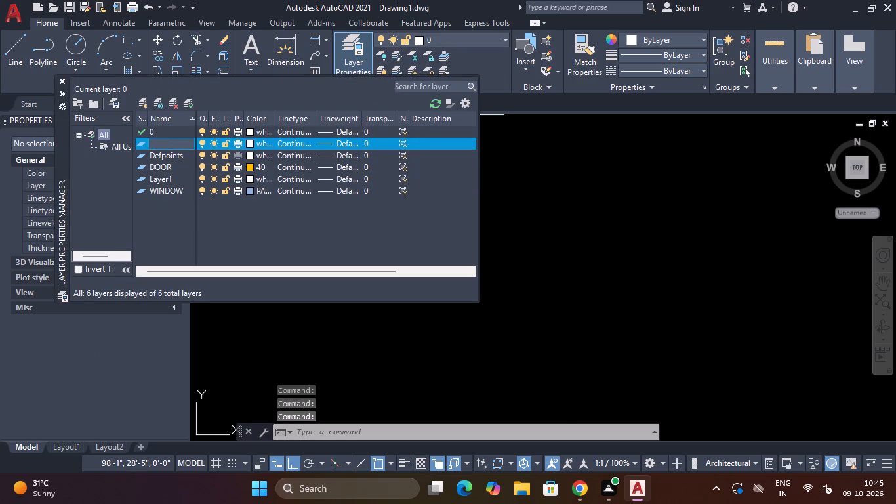
{"action": "type", "text": "PLAN"}
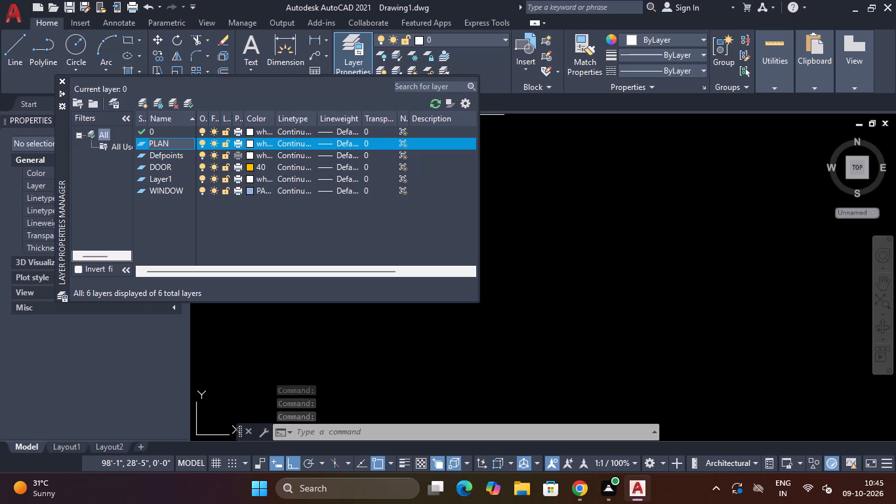
{"action": "type", "text": "TS"}
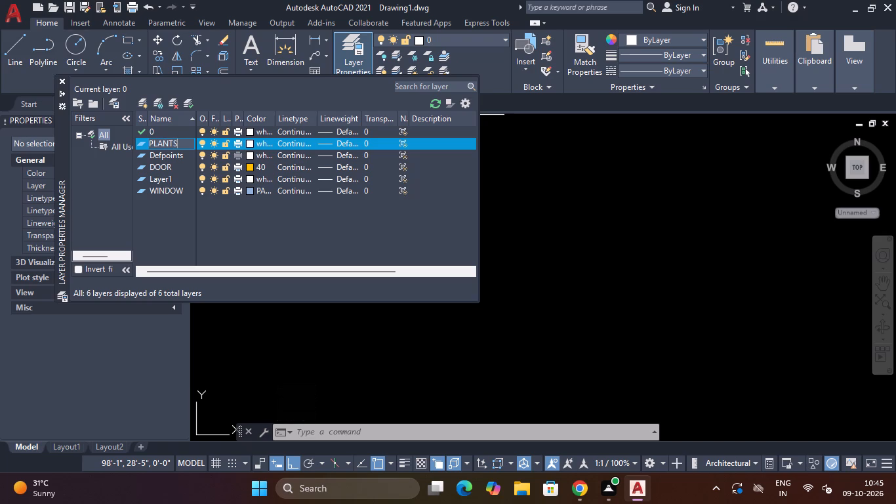
{"action": "left_click", "coordinate": [251, 140]}
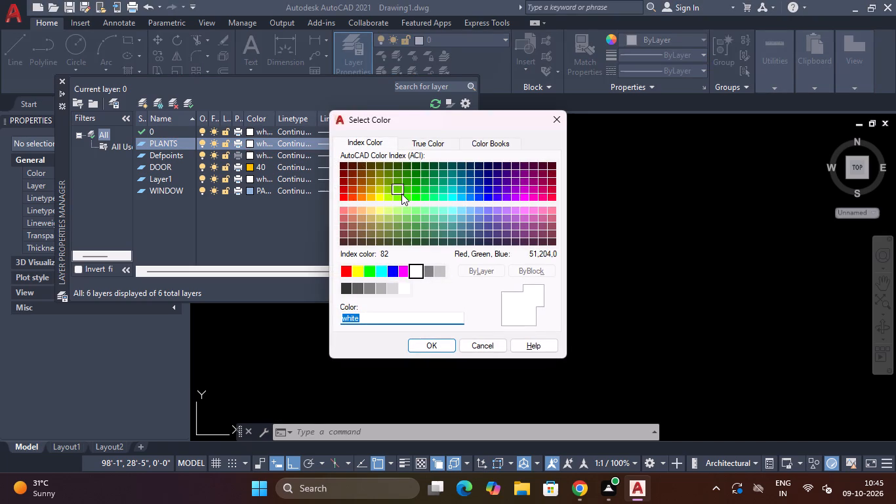
{"action": "left_click", "coordinate": [402, 194]}
{"action": "left_click", "coordinate": [428, 351]}
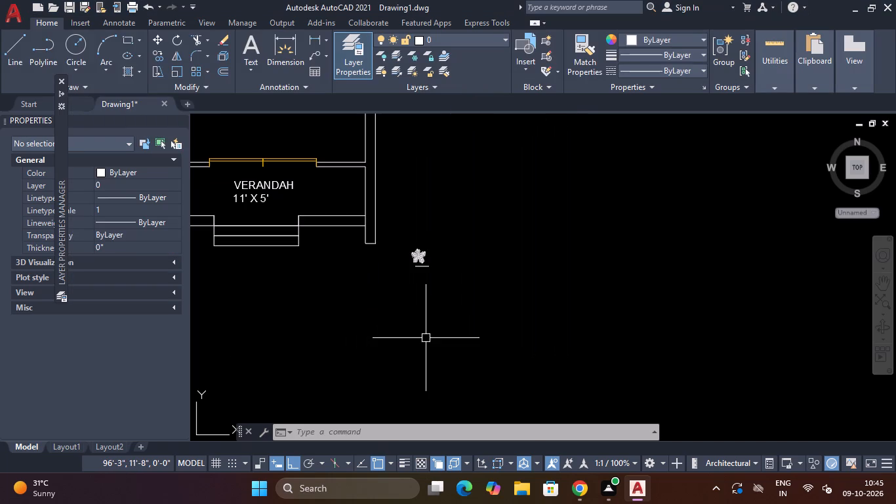
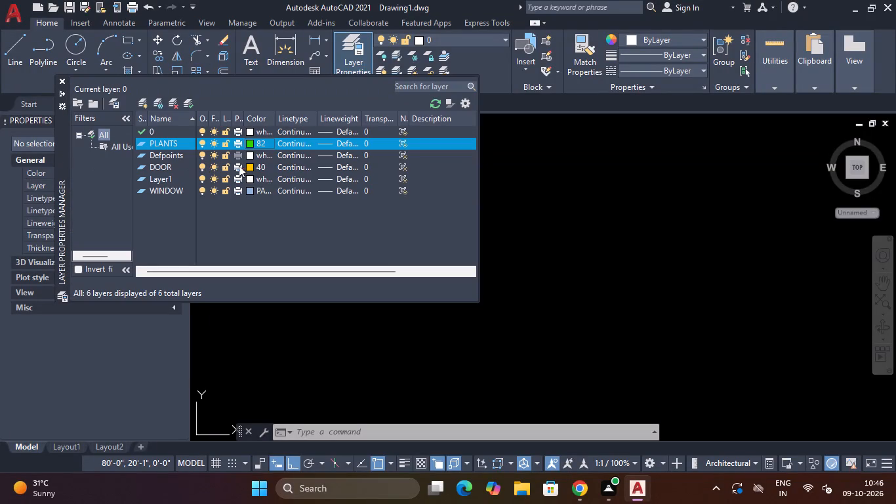
Close the layer manager and make PLANTS the current layer.
{"action": "key", "text": "Escape"}
{"action": "key", "text": "Escape"}
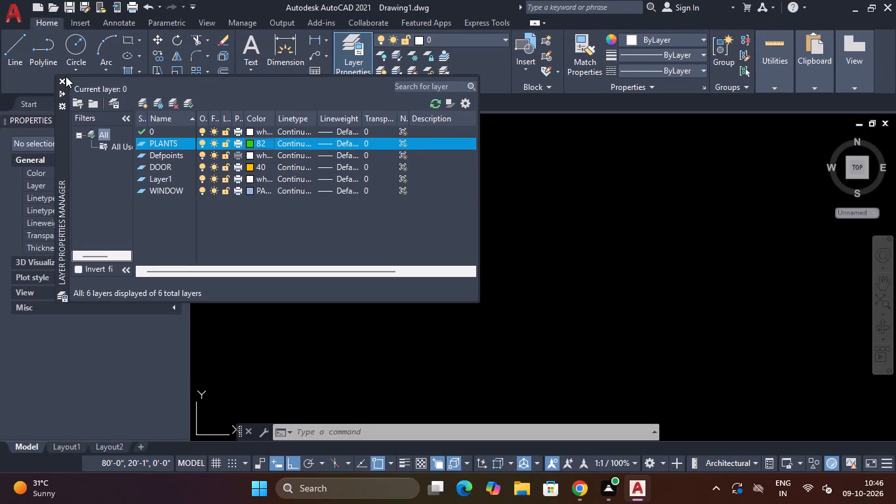
{"action": "left_click", "coordinate": [58, 86]}
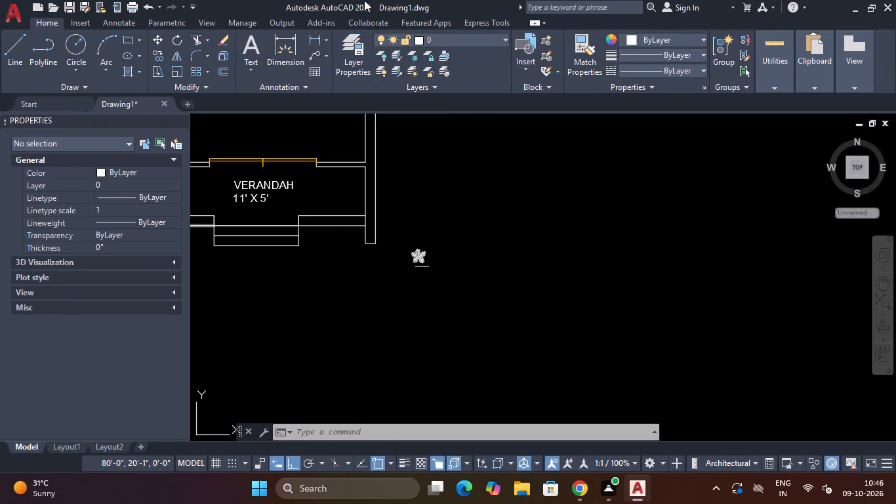
{"action": "left_click", "coordinate": [474, 37]}
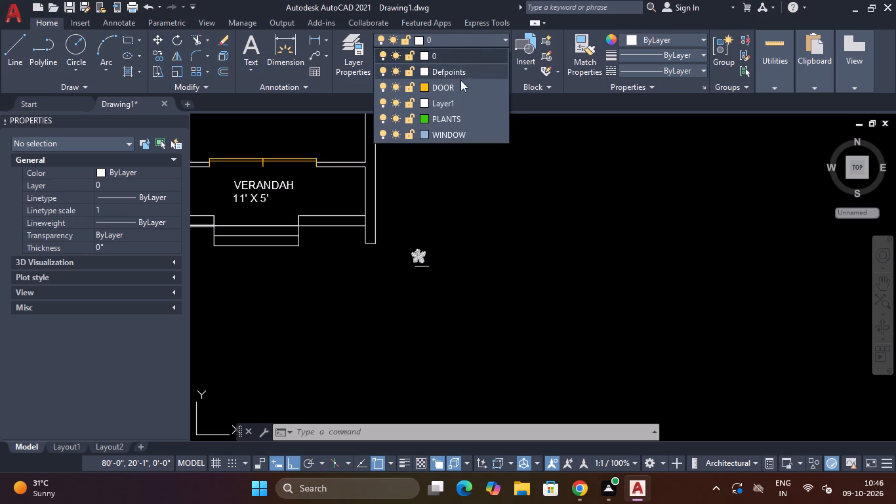
{"action": "double_click", "coordinate": [464, 114]}
{"action": "key", "text": "Escape"}
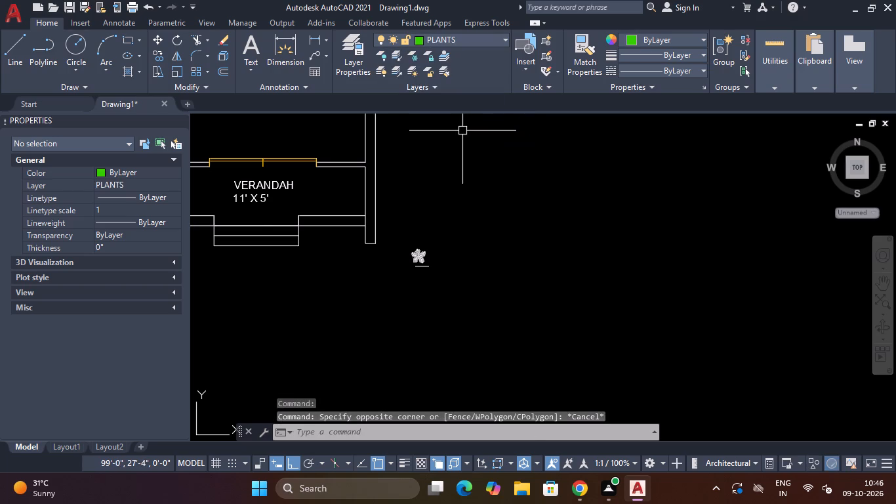
Draw a temporary horizontal line on the PLANTS layer in the empty space beyond the verandah's right-hand wall.
{"action": "type", "text": "L"}
{"action": "key", "text": "space"}
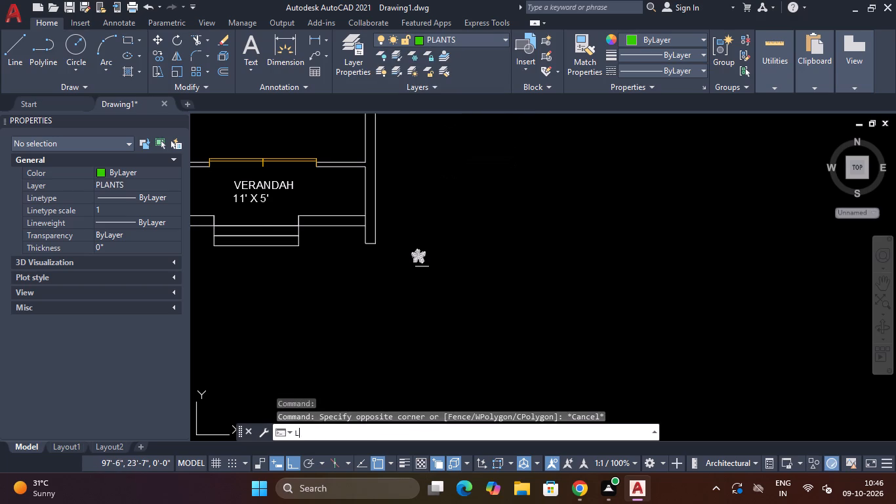
{"action": "left_click", "coordinate": [443, 180]}
{"action": "left_click", "coordinate": [550, 261]}
{"action": "key", "text": "Escape"}
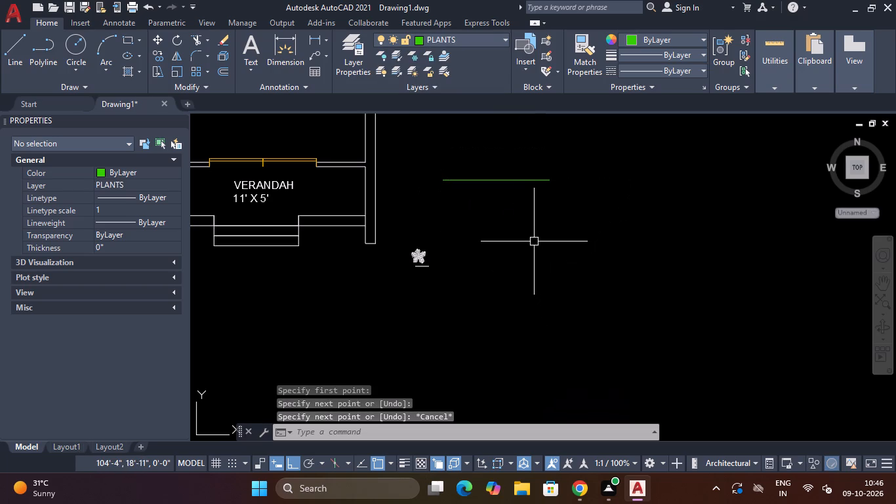
Match the tree block's properties to the green PLANTS line.
{"action": "type", "text": "MA"}
{"action": "key", "text": "space"}
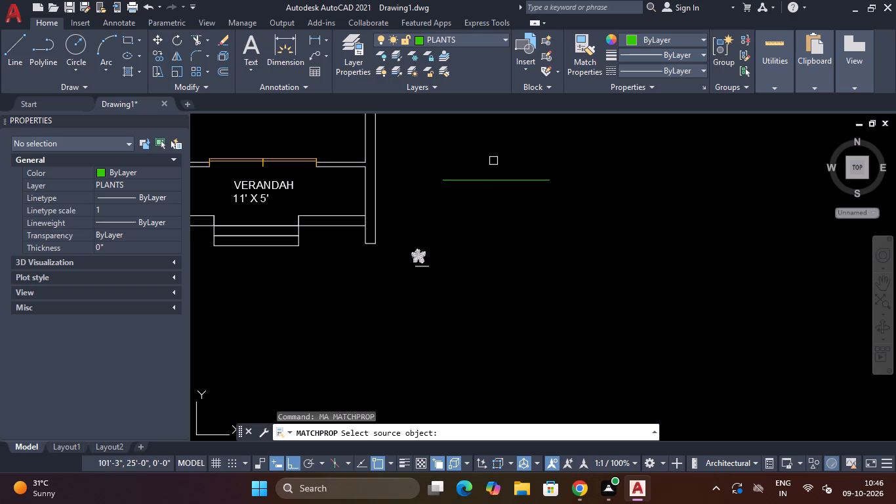
{"action": "left_click", "coordinate": [499, 178]}
{"action": "scroll", "coordinate": [443, 262], "scroll_direction": "up", "scroll_amount": 3}
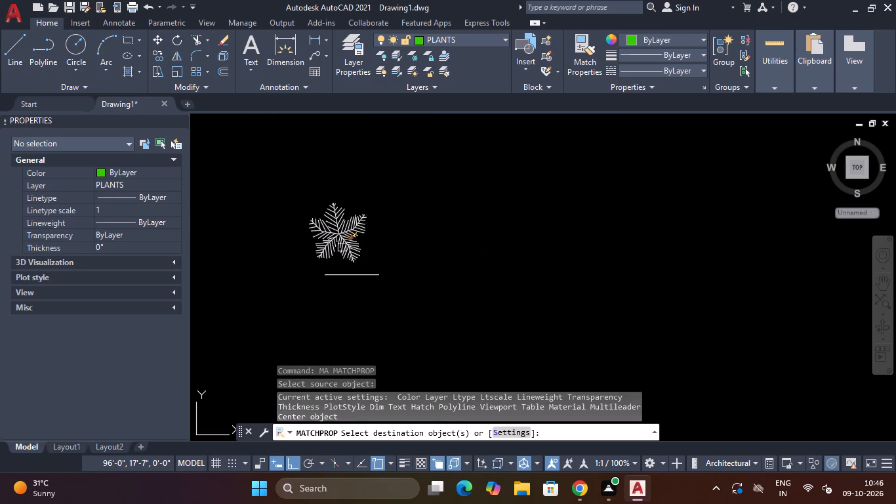
{"action": "left_click", "coordinate": [318, 232]}
{"action": "key", "text": "Escape"}
{"action": "scroll", "coordinate": [542, 205], "scroll_direction": "down", "scroll_amount": 3}
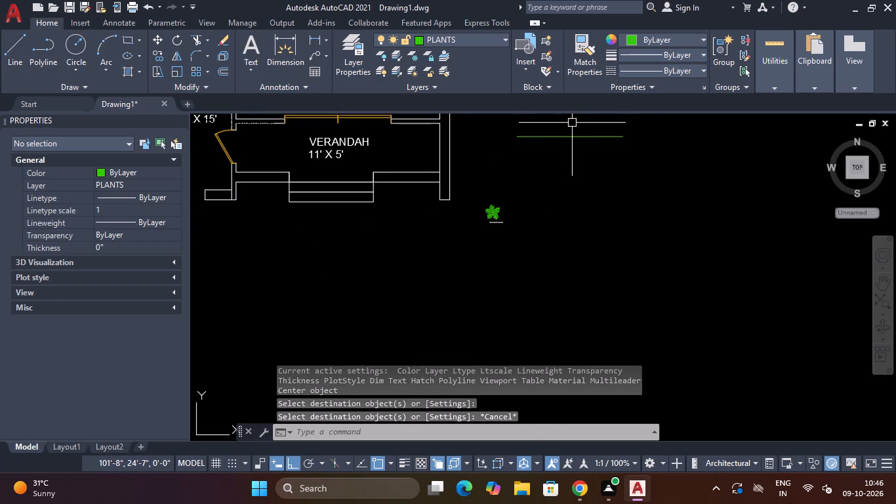
Erase the temporary green line and the 1' reference line below the tree block.
{"action": "left_click_drag", "start_coordinate": [572, 123], "coordinate": [567, 130]}
{"action": "left_click", "coordinate": [514, 187]}
{"action": "key", "text": "Delete"}
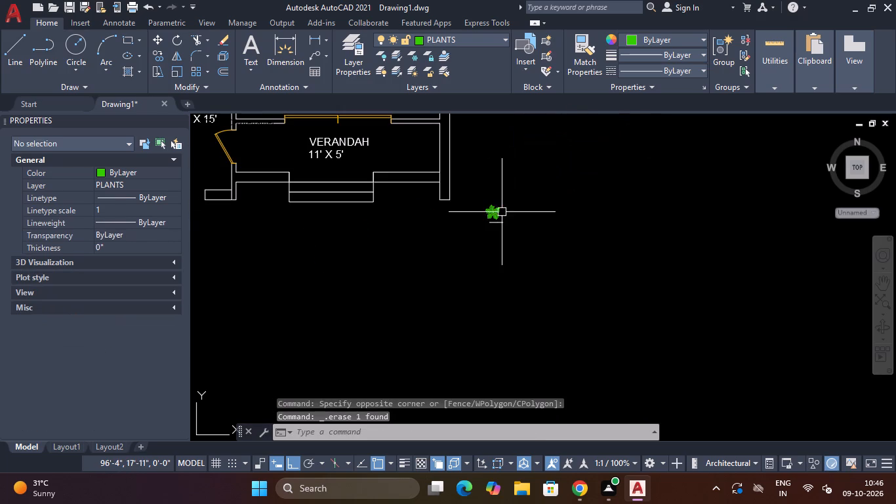
{"action": "scroll", "coordinate": [500, 212], "scroll_direction": "up", "scroll_amount": 2}
{"action": "left_click", "coordinate": [497, 230]}
{"action": "left_click", "coordinate": [481, 256]}
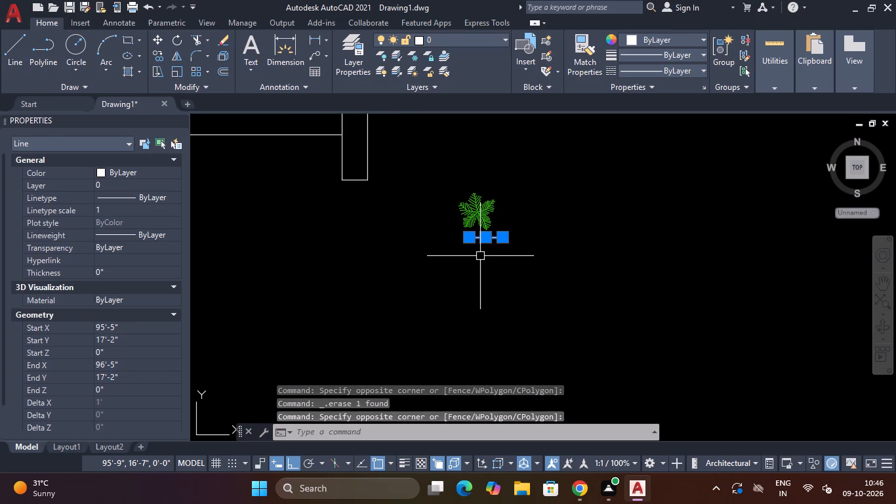
{"action": "key", "text": "Delete"}
{"action": "key", "text": "Escape"}
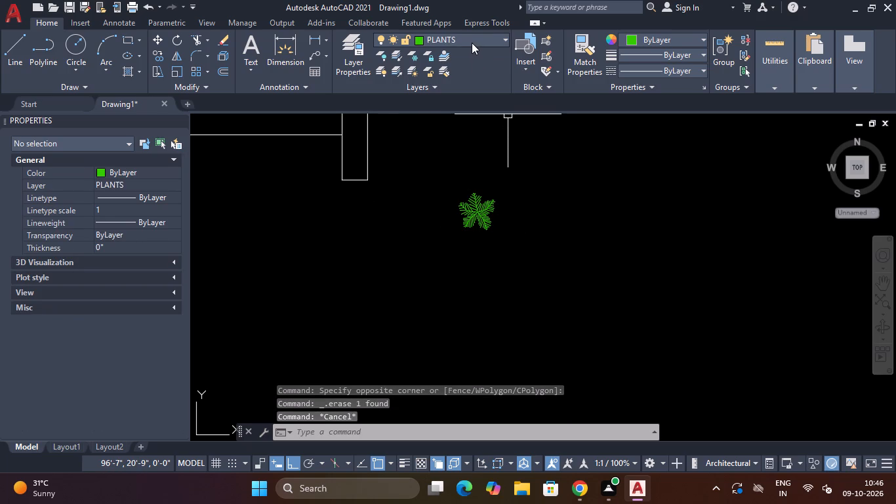
Make layer 0 the current layer.
{"action": "left_click", "coordinate": [474, 43]}
{"action": "left_click", "coordinate": [464, 56]}
Copy the tree block from its centre, with Ortho off, into the verandah just right of the entrance steps.
{"action": "scroll", "coordinate": [474, 194], "scroll_direction": "up", "scroll_amount": 1}
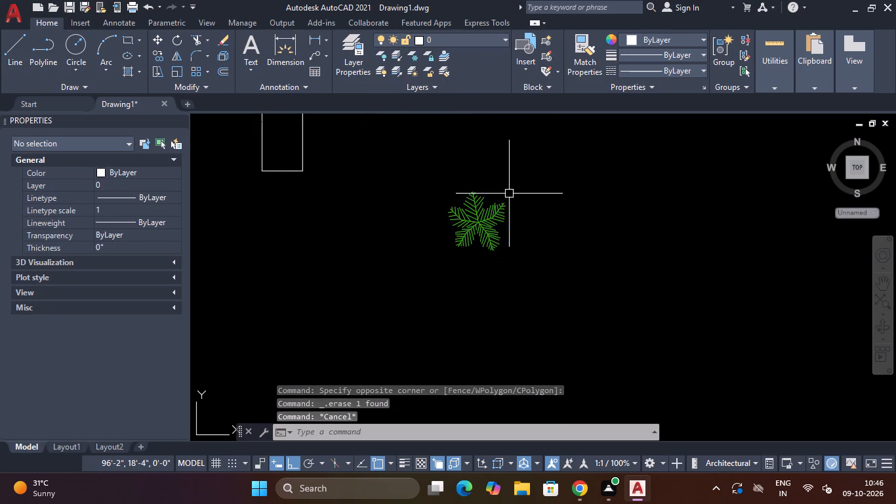
{"action": "left_click", "coordinate": [509, 194]}
{"action": "left_click", "coordinate": [462, 249]}
{"action": "type", "text": "CO"}
{"action": "key", "text": "Delete"}
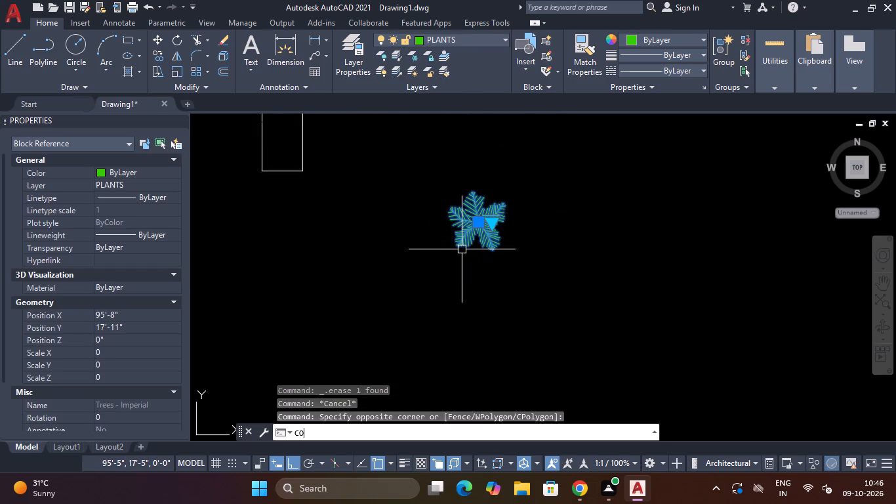
{"action": "key", "text": "Return"}
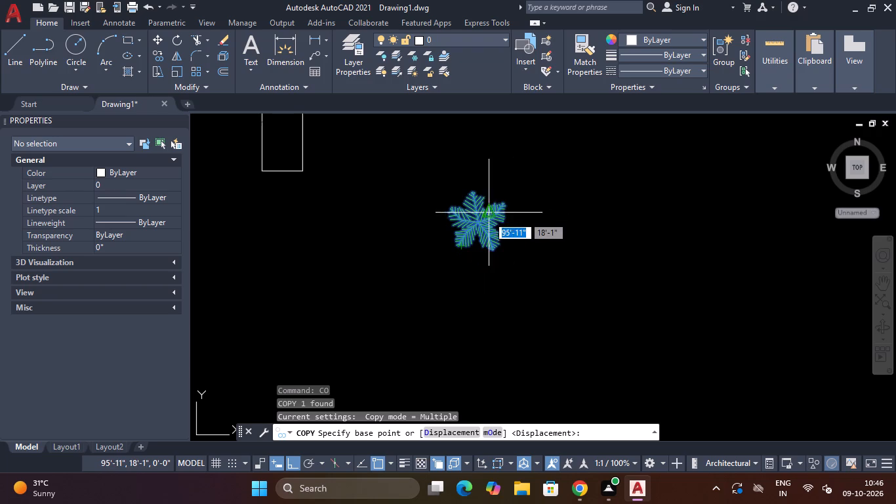
{"action": "left_click", "coordinate": [477, 226]}
{"action": "scroll", "coordinate": [473, 223], "scroll_direction": "down", "scroll_amount": 3}
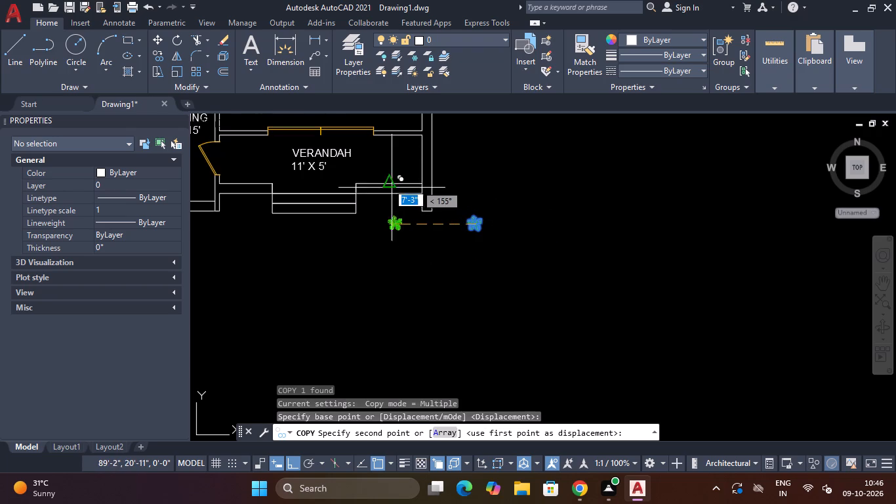
{"action": "key", "text": "F8"}
{"action": "scroll", "coordinate": [387, 180], "scroll_direction": "up", "scroll_amount": 2}
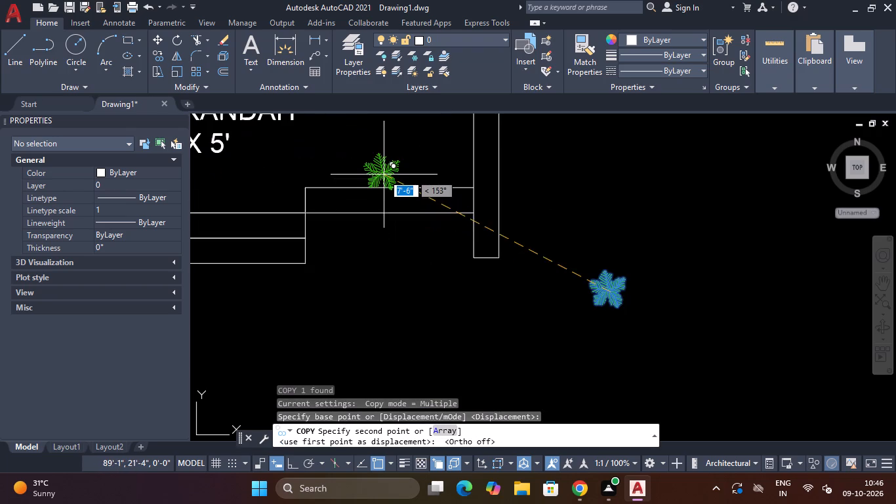
{"action": "scroll", "coordinate": [338, 167], "scroll_direction": "down", "scroll_amount": 2}
{"action": "scroll", "coordinate": [340, 167], "scroll_direction": "up", "scroll_amount": 1}
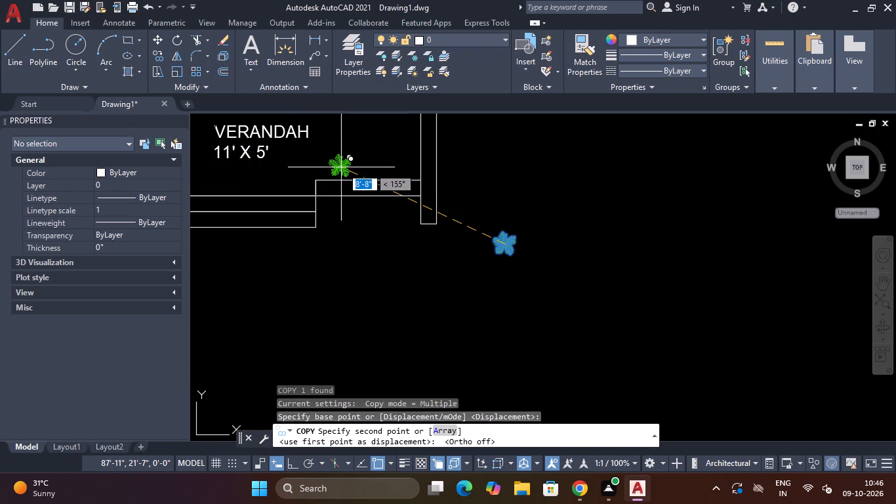
{"action": "left_click", "coordinate": [339, 167]}
Place a second copy of the tree block inside the verandah just left of the entrance steps.
{"action": "scroll", "coordinate": [336, 169], "scroll_direction": "down", "scroll_amount": 2}
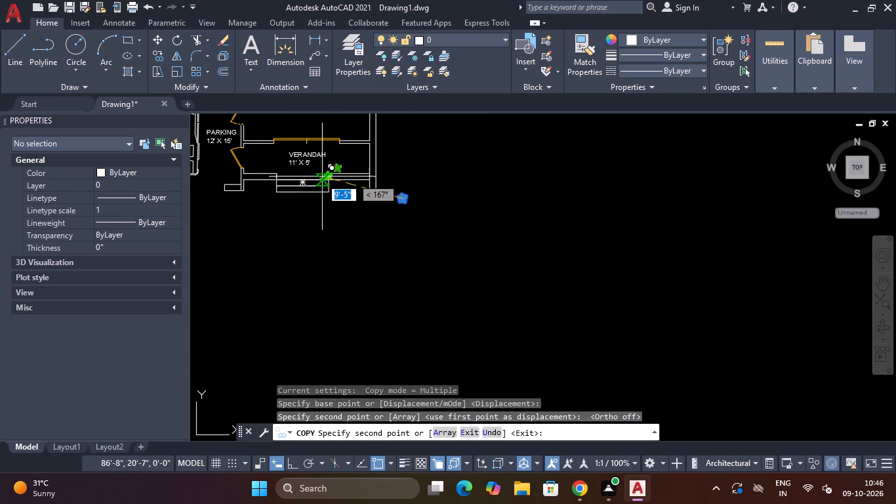
{"action": "scroll", "coordinate": [272, 176], "scroll_direction": "up", "scroll_amount": 2}
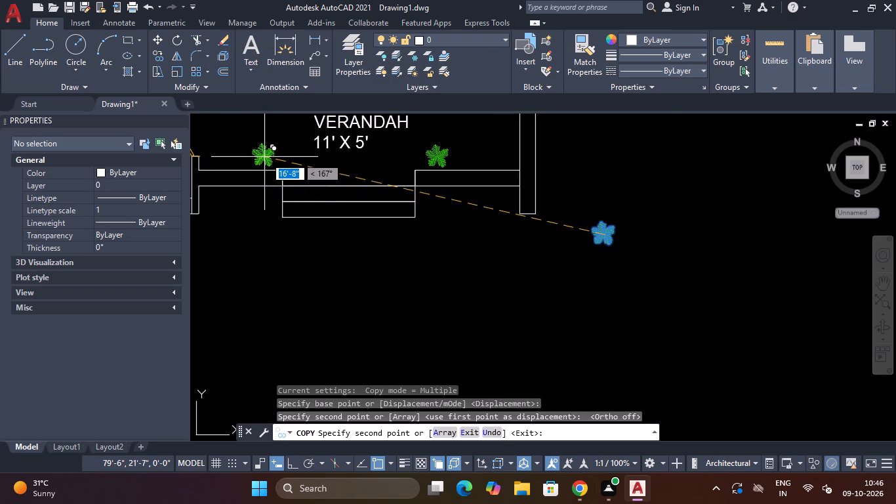
{"action": "scroll", "coordinate": [266, 157], "scroll_direction": "up", "scroll_amount": 2}
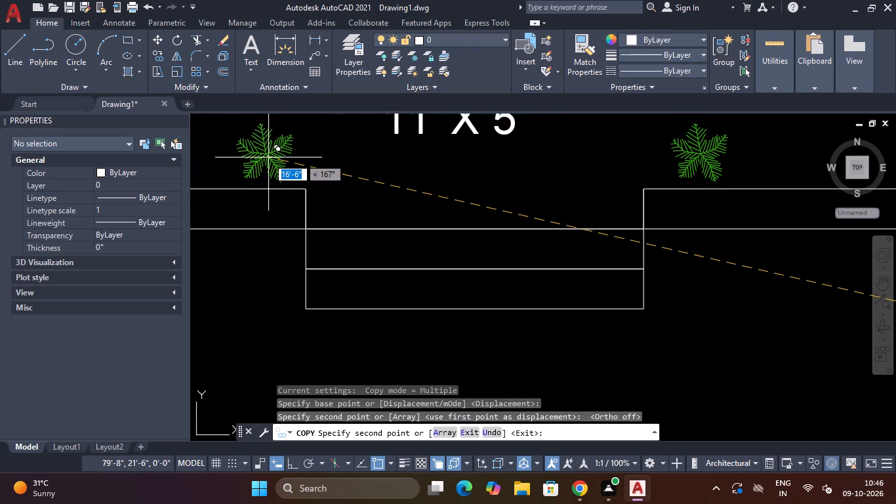
{"action": "left_click", "coordinate": [264, 159]}
{"action": "scroll", "coordinate": [286, 175], "scroll_direction": "down", "scroll_amount": 3}
{"action": "key", "text": "Escape"}
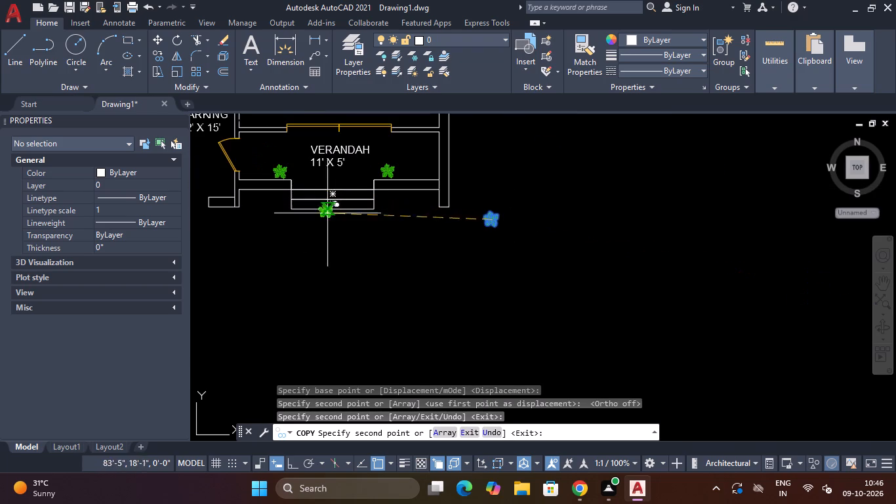
Erase the original tree block outside the verandah's right-hand wall.
{"action": "scroll", "coordinate": [423, 213], "scroll_direction": "down", "scroll_amount": 3}
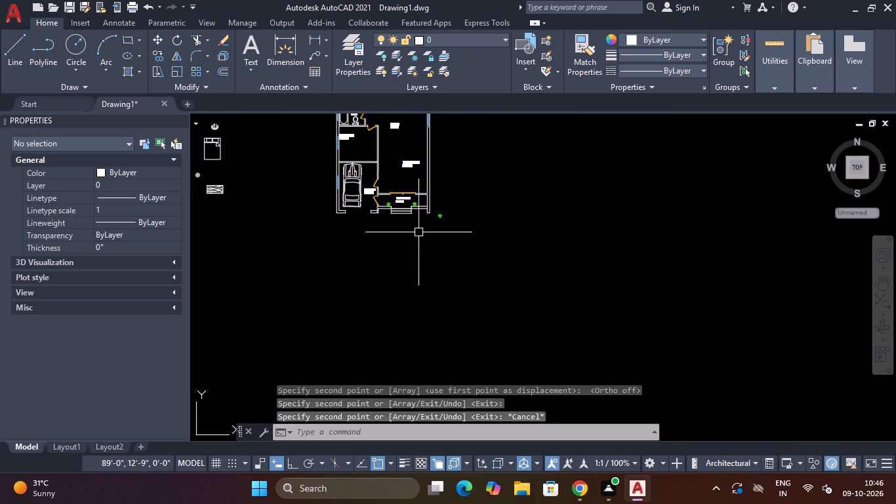
{"action": "scroll", "coordinate": [442, 220], "scroll_direction": "up", "scroll_amount": 3}
{"action": "left_click_drag", "start_coordinate": [449, 186], "coordinate": [433, 192]}
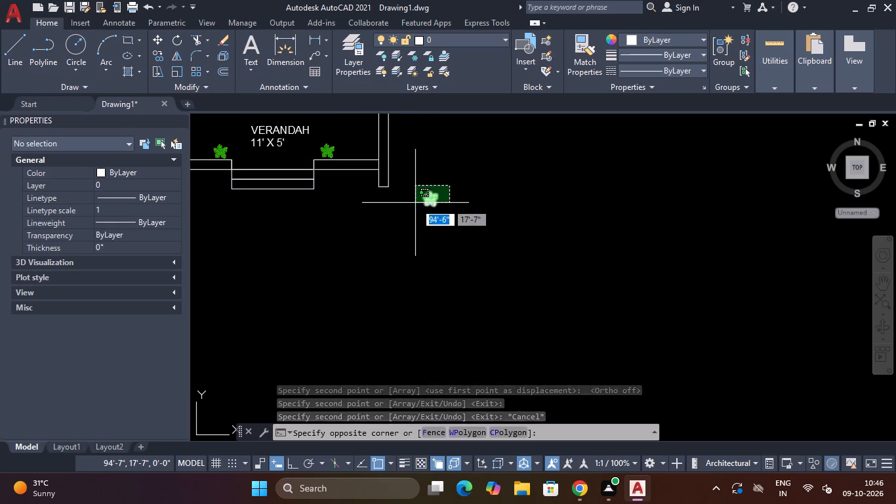
{"action": "left_click", "coordinate": [415, 203]}
{"action": "key", "text": "Delete"}
{"action": "key", "text": "Escape"}
{"action": "key", "text": "Escape"}
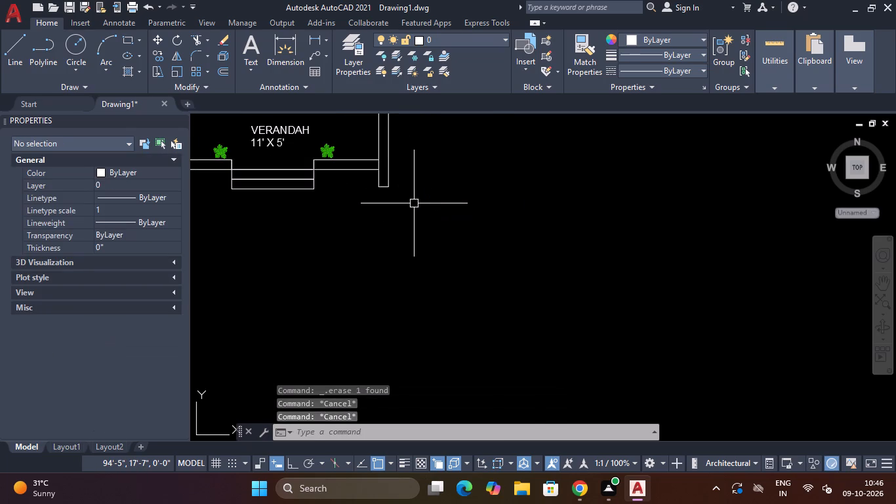
Trim the side walls' inner lines where the verandah's low front wall meets them at its right and left ends.
{"action": "type", "text": "TR"}
{"action": "key", "text": "space"}
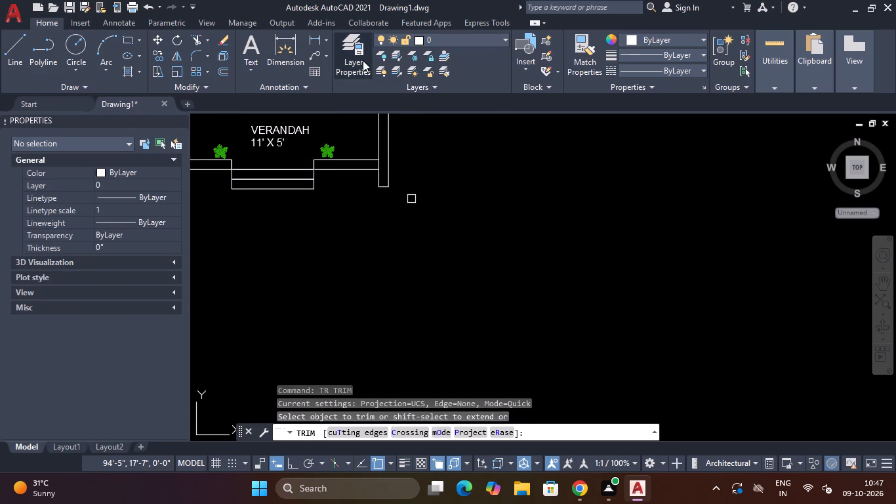
{"action": "scroll", "coordinate": [381, 180], "scroll_direction": "up", "scroll_amount": 3}
{"action": "scroll", "coordinate": [378, 150], "scroll_direction": "down", "scroll_amount": 3}
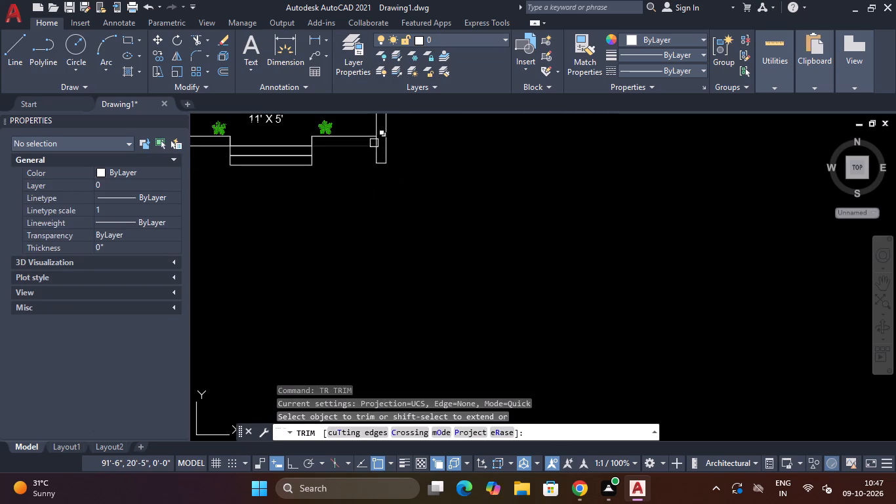
{"action": "scroll", "coordinate": [374, 143], "scroll_direction": "up", "scroll_amount": 3}
{"action": "left_click", "coordinate": [379, 137]}
{"action": "scroll", "coordinate": [379, 136], "scroll_direction": "down", "scroll_amount": 4}
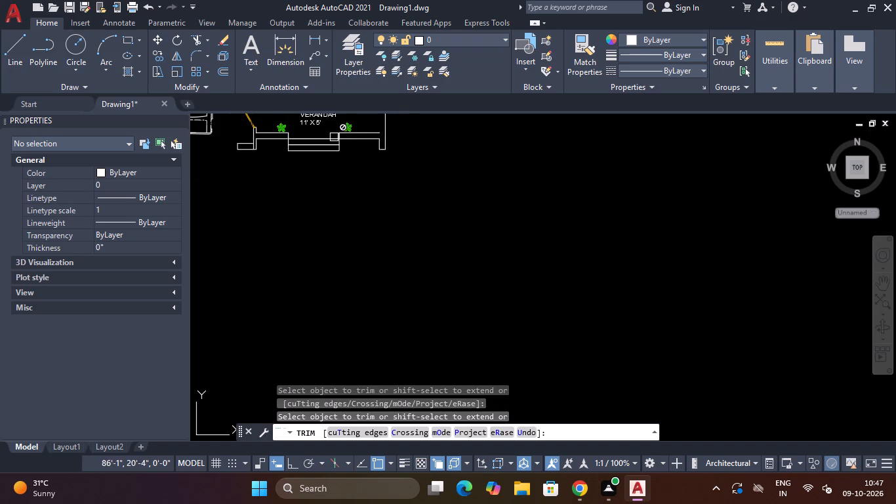
{"action": "scroll", "coordinate": [252, 143], "scroll_direction": "up", "scroll_amount": 3}
{"action": "left_click", "coordinate": [256, 153]}
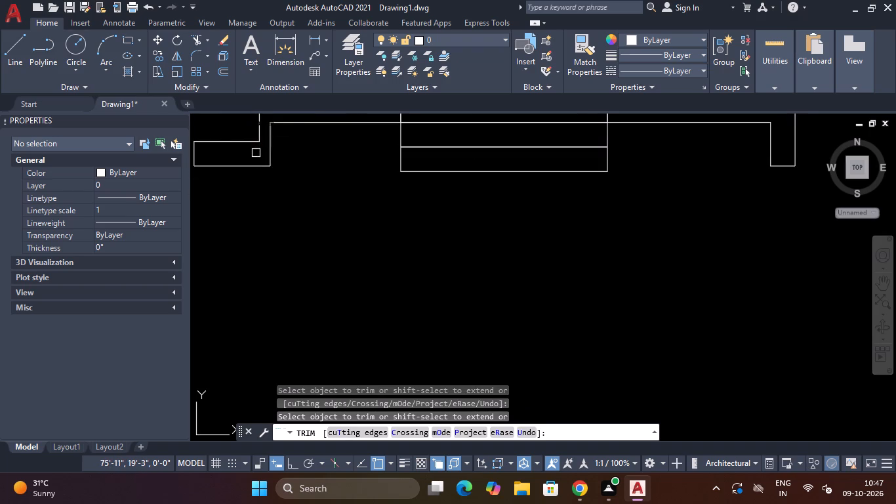
Examine the wall junctions along the verandah's front wall, particularly at the left end beside the parking door.
{"action": "scroll", "coordinate": [256, 153], "scroll_direction": "down", "scroll_amount": 2}
{"action": "scroll", "coordinate": [257, 132], "scroll_direction": "up", "scroll_amount": 3}
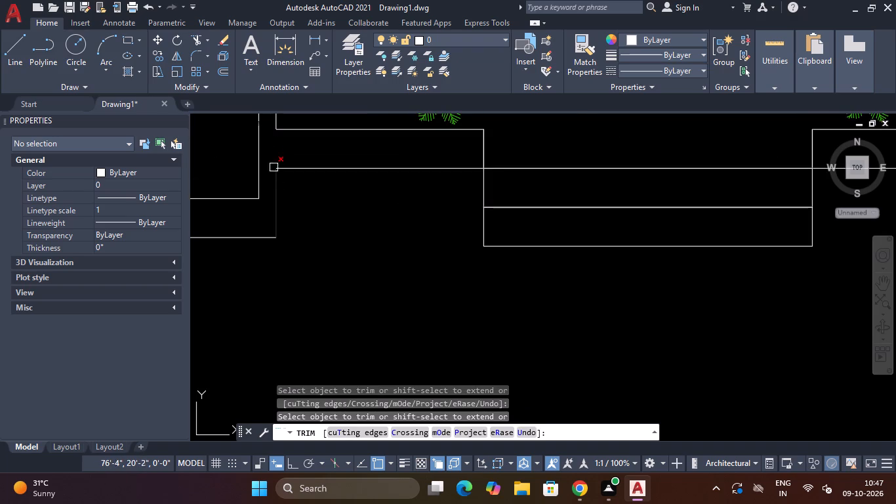
{"action": "scroll", "coordinate": [271, 157], "scroll_direction": "up", "scroll_amount": 5}
{"action": "scroll", "coordinate": [275, 166], "scroll_direction": "down", "scroll_amount": 4}
{"action": "scroll", "coordinate": [256, 129], "scroll_direction": "up", "scroll_amount": 3}
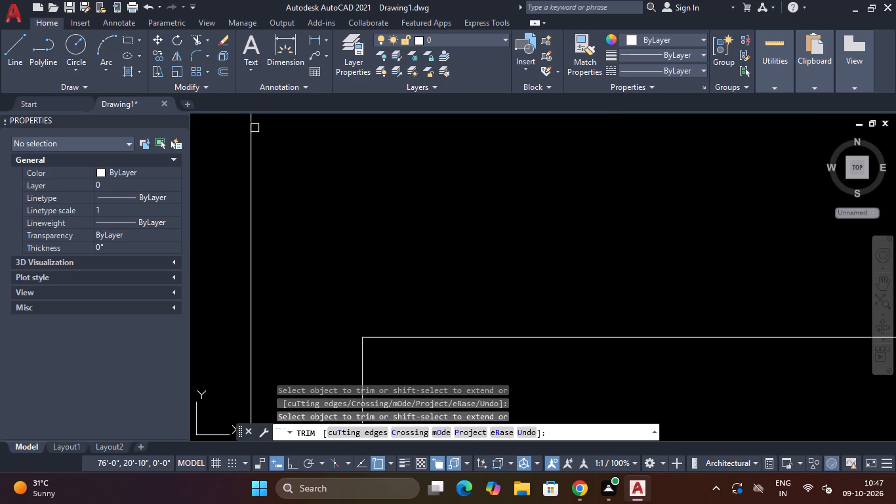
{"action": "scroll", "coordinate": [255, 128], "scroll_direction": "down", "scroll_amount": 3}
{"action": "scroll", "coordinate": [244, 112], "scroll_direction": "up", "scroll_amount": 8}
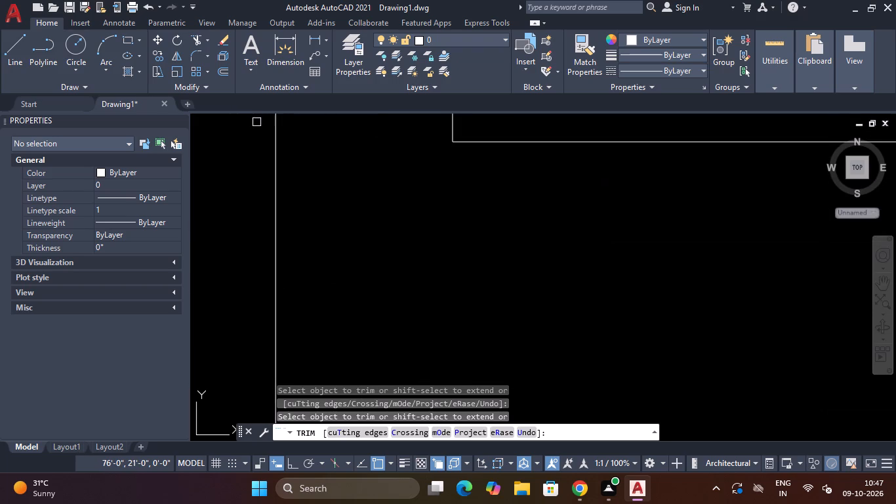
{"action": "scroll", "coordinate": [264, 125], "scroll_direction": "up", "scroll_amount": 2}
{"action": "scroll", "coordinate": [264, 125], "scroll_direction": "down", "scroll_amount": 4}
{"action": "scroll", "coordinate": [325, 175], "scroll_direction": "down", "scroll_amount": 4}
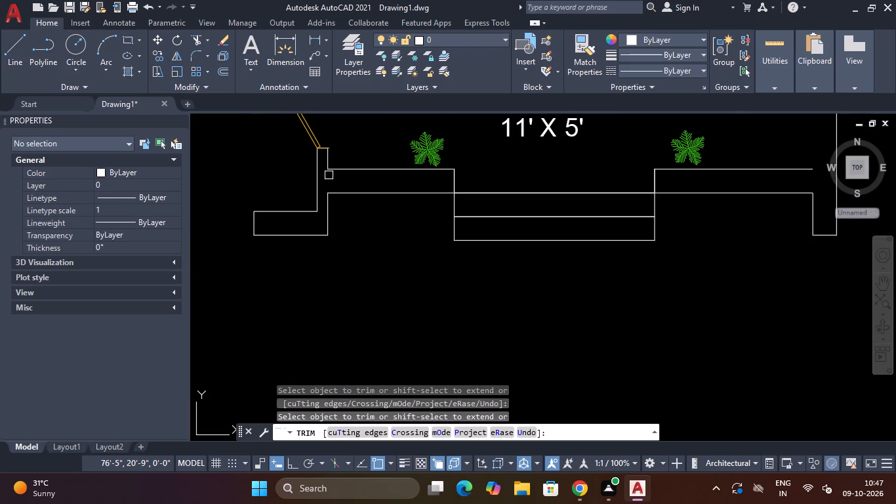
{"action": "scroll", "coordinate": [304, 179], "scroll_direction": "down", "scroll_amount": 4}
{"action": "scroll", "coordinate": [338, 177], "scroll_direction": "up", "scroll_amount": 2}
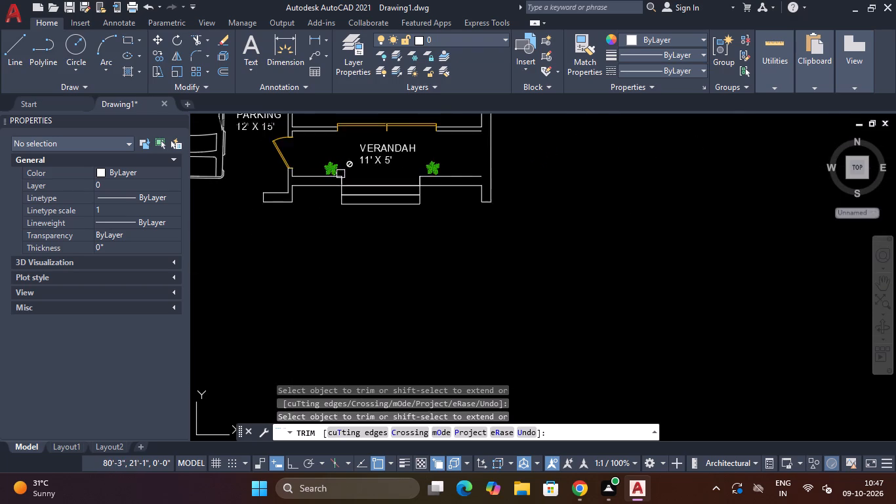
{"action": "scroll", "coordinate": [340, 174], "scroll_direction": "up", "scroll_amount": 4}
{"action": "scroll", "coordinate": [340, 174], "scroll_direction": "down", "scroll_amount": 6}
{"action": "scroll", "coordinate": [448, 178], "scroll_direction": "down", "scroll_amount": 4}
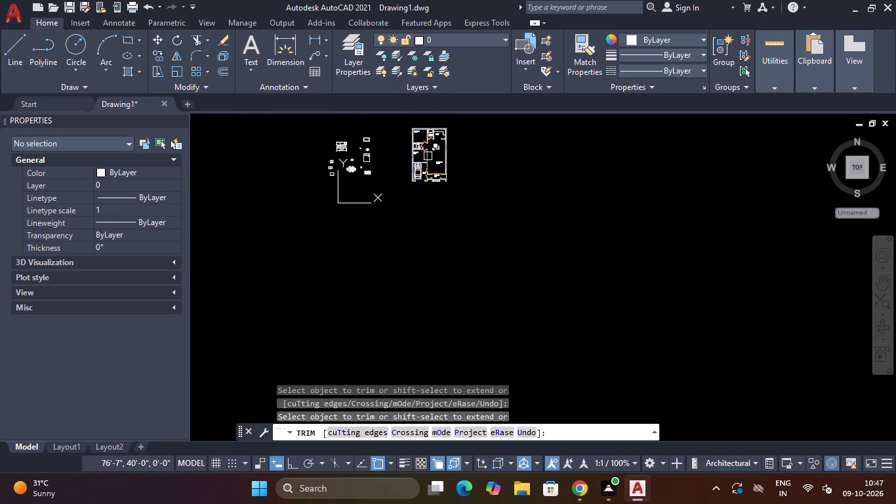
Move the dining set block from the loose furniture blocks into the dining area, beside the DINING label and near the right-hand wall's window.
{"action": "key", "text": "Escape"}
{"action": "scroll", "coordinate": [344, 169], "scroll_direction": "up", "scroll_amount": 3}
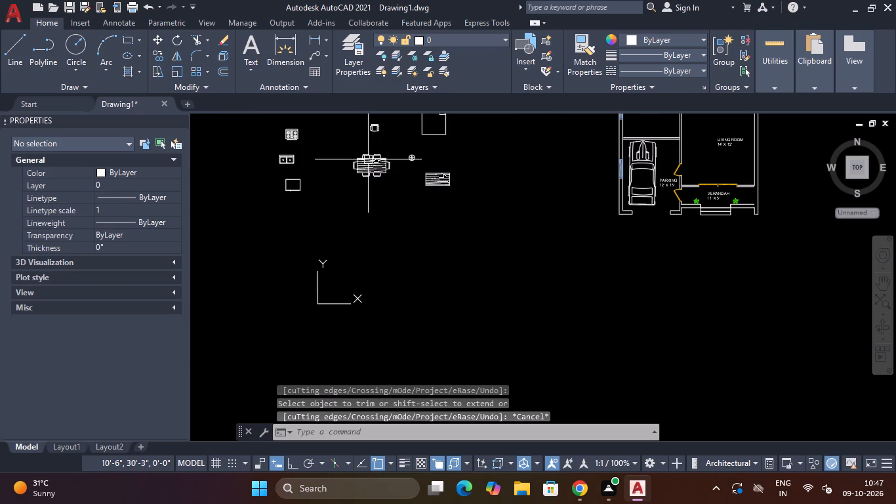
{"action": "left_click", "coordinate": [388, 144]}
{"action": "left_click", "coordinate": [359, 167]}
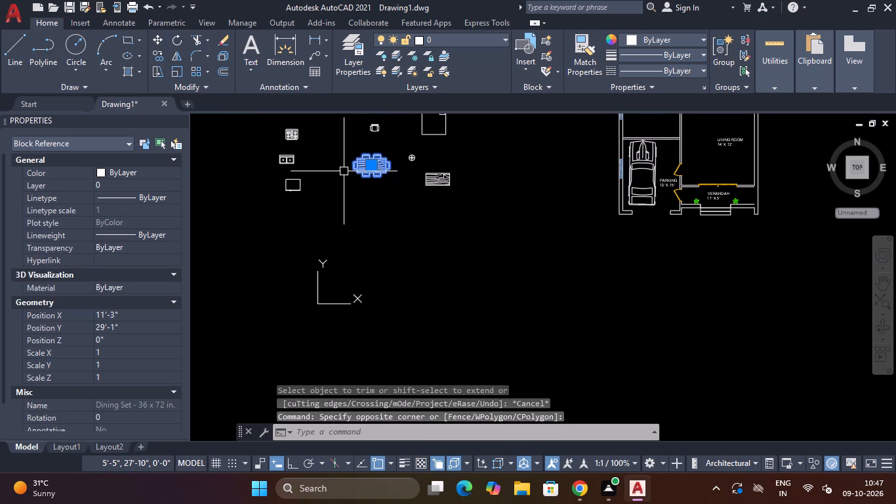
{"action": "type", "text": "M"}
{"action": "key", "text": "space"}
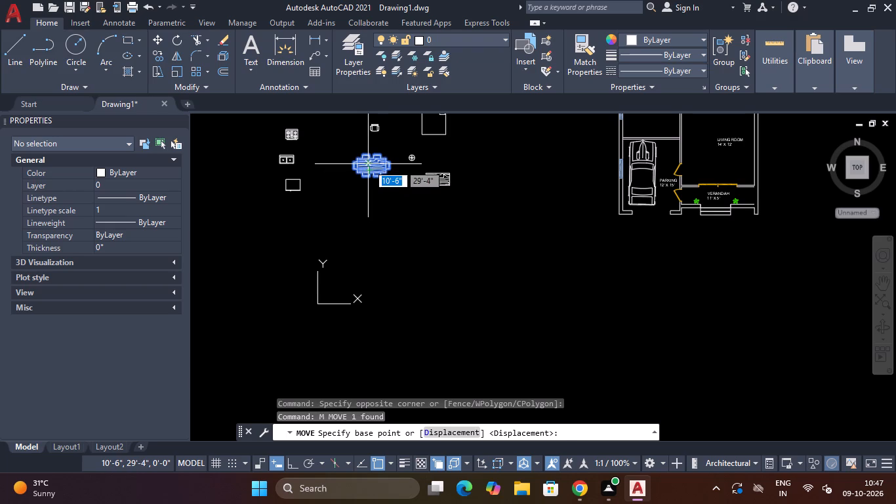
{"action": "left_click", "coordinate": [371, 164]}
{"action": "scroll", "coordinate": [373, 164], "scroll_direction": "down", "scroll_amount": 3}
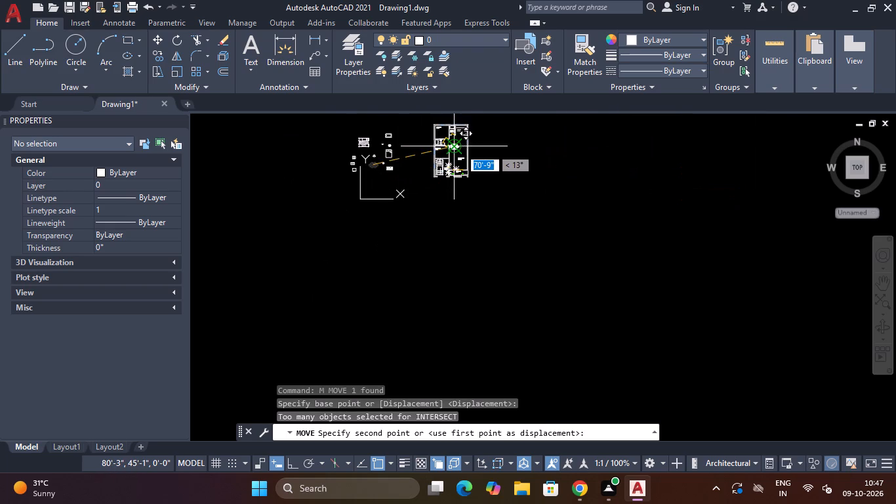
{"action": "scroll", "coordinate": [462, 149], "scroll_direction": "up", "scroll_amount": 3}
{"action": "scroll", "coordinate": [458, 145], "scroll_direction": "down", "scroll_amount": 2}
{"action": "scroll", "coordinate": [458, 130], "scroll_direction": "up", "scroll_amount": 3}
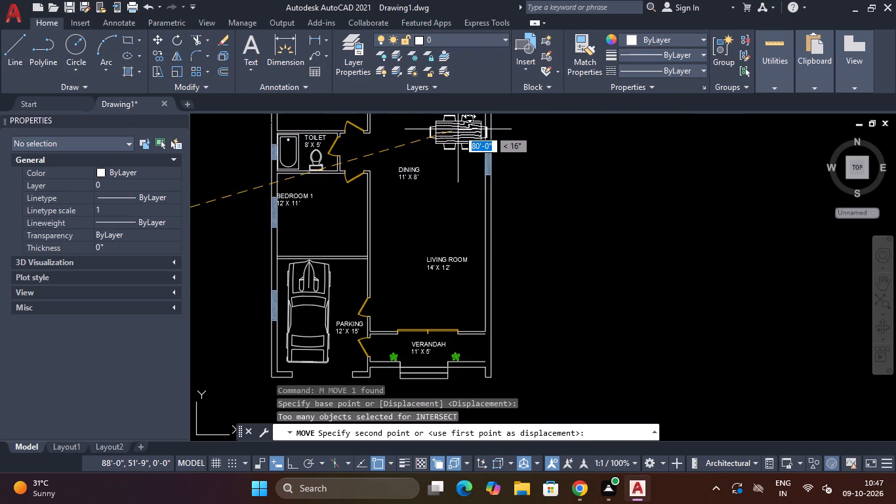
{"action": "scroll", "coordinate": [457, 146], "scroll_direction": "down", "scroll_amount": 1}
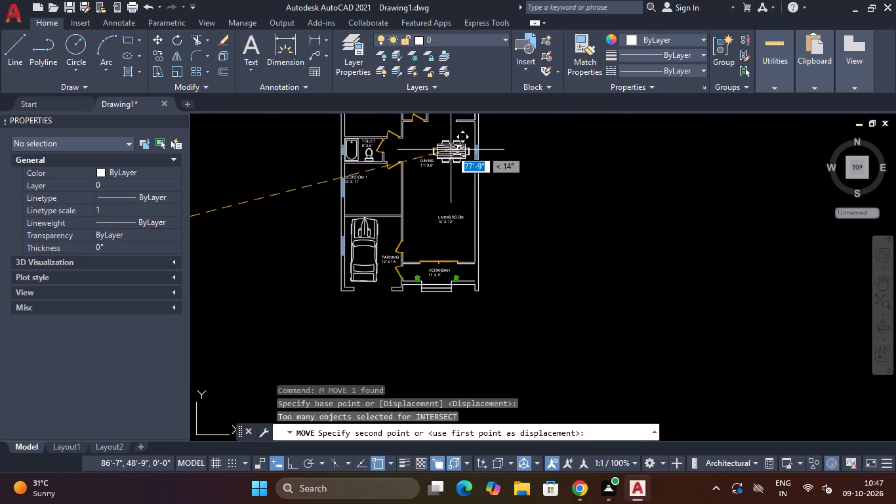
{"action": "scroll", "coordinate": [451, 150], "scroll_direction": "up", "scroll_amount": 1}
{"action": "left_click", "coordinate": [451, 150]}
{"action": "key", "text": "Escape"}
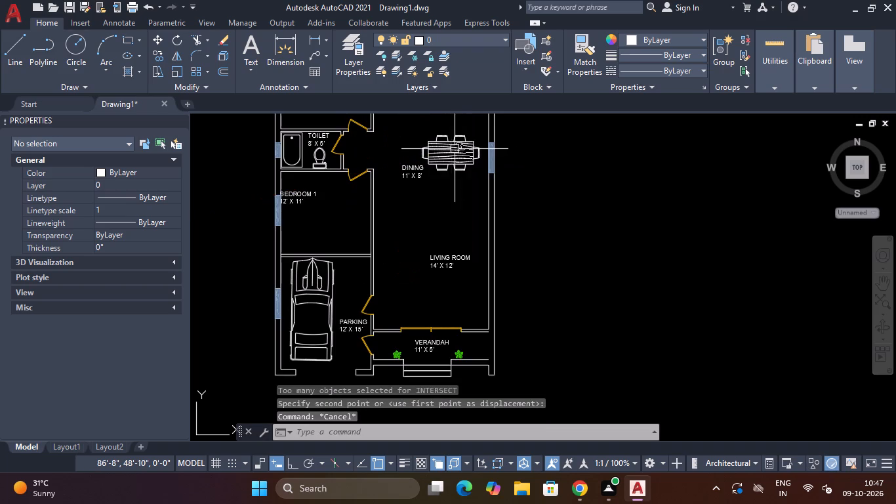
Scale the dining set down slightly, freehand, from a base point near its left end.
{"action": "left_click", "coordinate": [466, 135]}
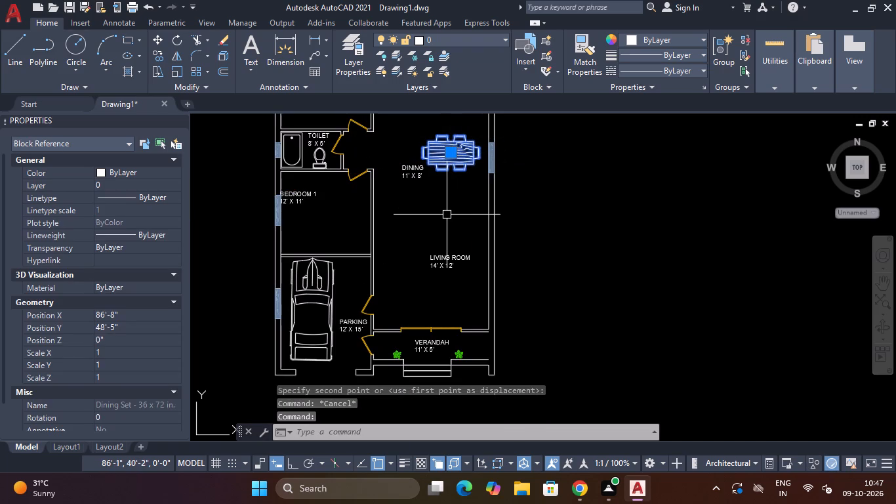
{"action": "type", "text": "SC"}
{"action": "key", "text": "space"}
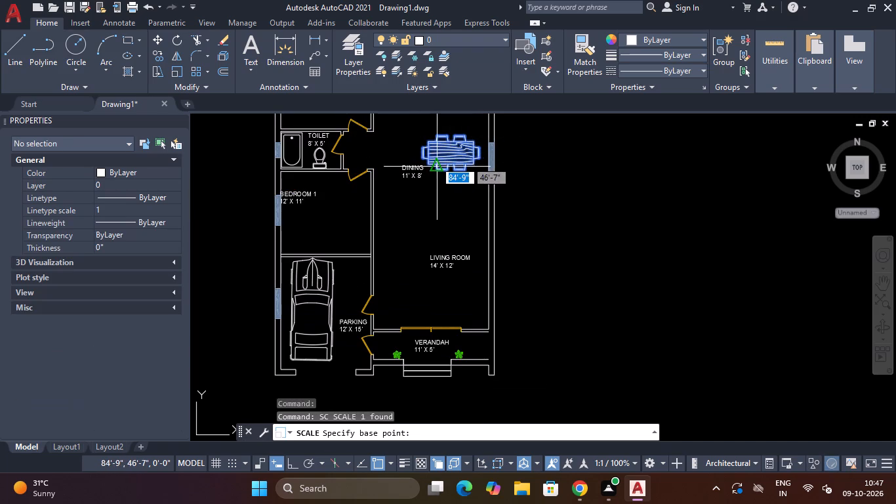
{"action": "left_click", "coordinate": [428, 160]}
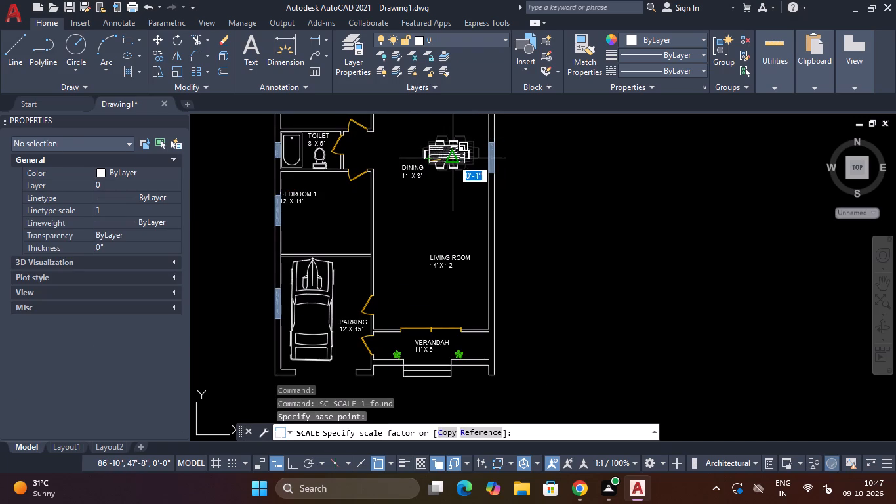
{"action": "left_click", "coordinate": [452, 159]}
Move the reduced dining set about 1'-9" toward the window in the dining area's right-hand wall.
{"action": "scroll", "coordinate": [459, 146], "scroll_direction": "up", "scroll_amount": 2}
{"action": "left_click", "coordinate": [468, 138]}
{"action": "left_click", "coordinate": [458, 157]}
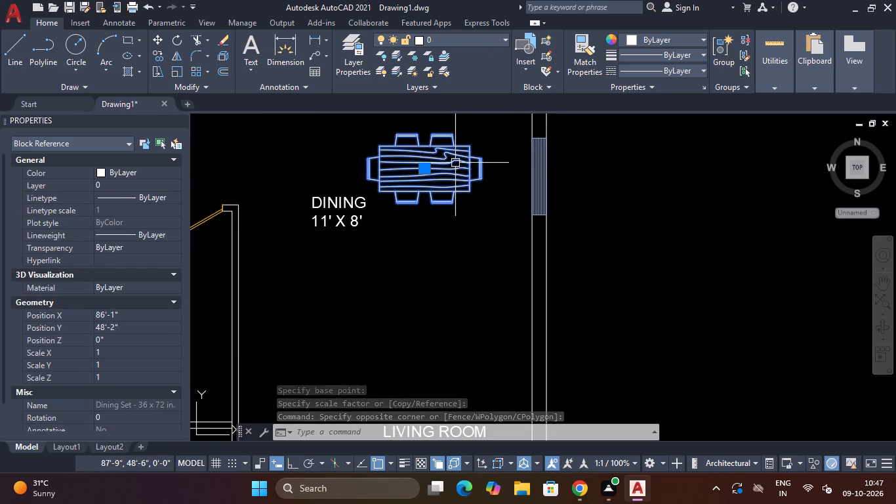
{"action": "key", "text": "m"}
{"action": "key", "text": "space"}
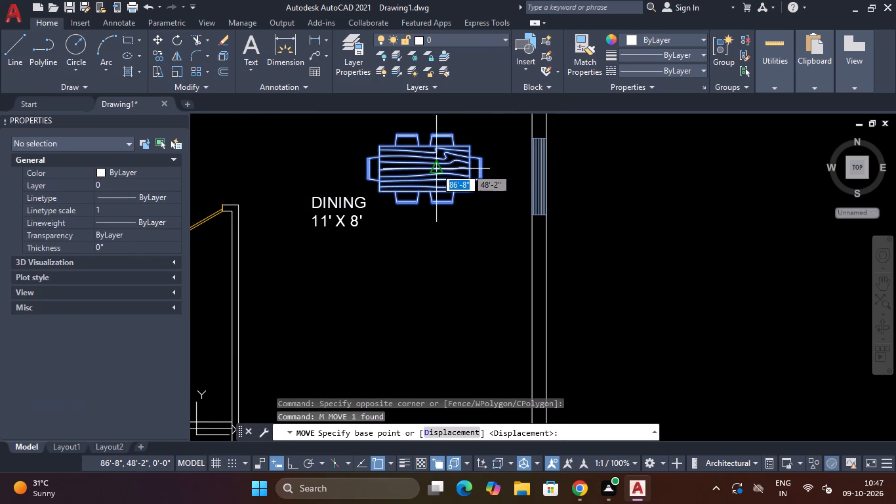
{"action": "left_click", "coordinate": [427, 169]}
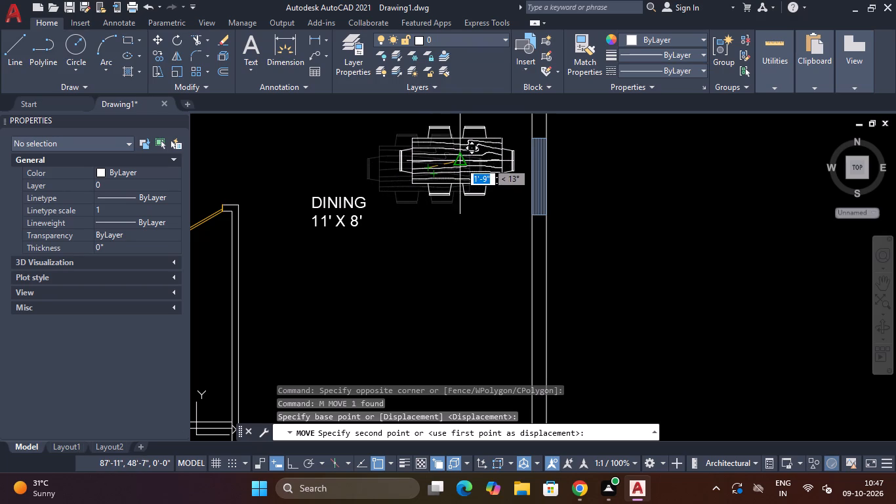
{"action": "left_click", "coordinate": [460, 162]}
Move the DINING 11' X 8' label to the open space just above the dining set.
{"action": "scroll", "coordinate": [460, 163], "scroll_direction": "down", "scroll_amount": 2}
{"action": "scroll", "coordinate": [443, 176], "scroll_direction": "up", "scroll_amount": 2}
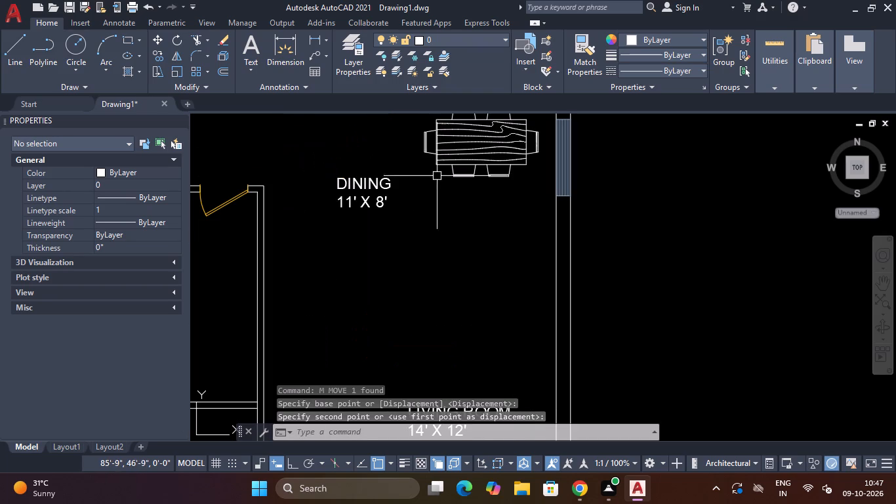
{"action": "left_click", "coordinate": [384, 170]}
{"action": "left_click", "coordinate": [357, 194]}
{"action": "type", "text": "M"}
{"action": "key", "text": "space"}
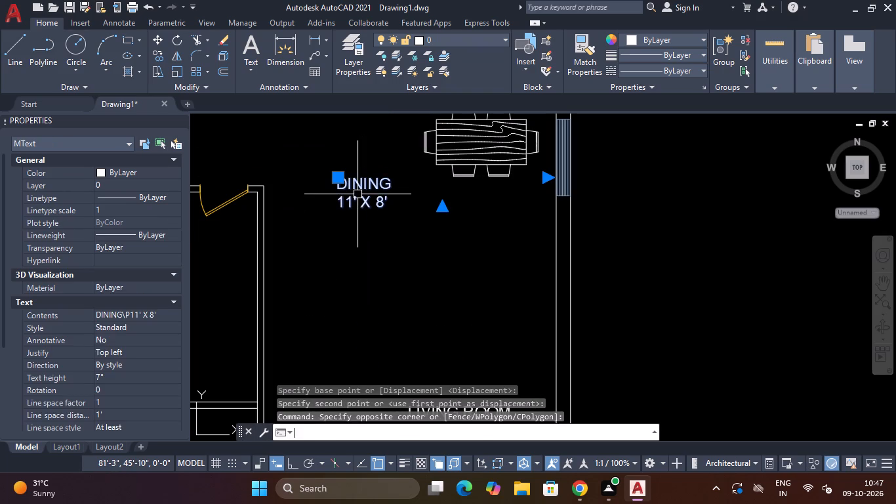
{"action": "left_click", "coordinate": [368, 180]}
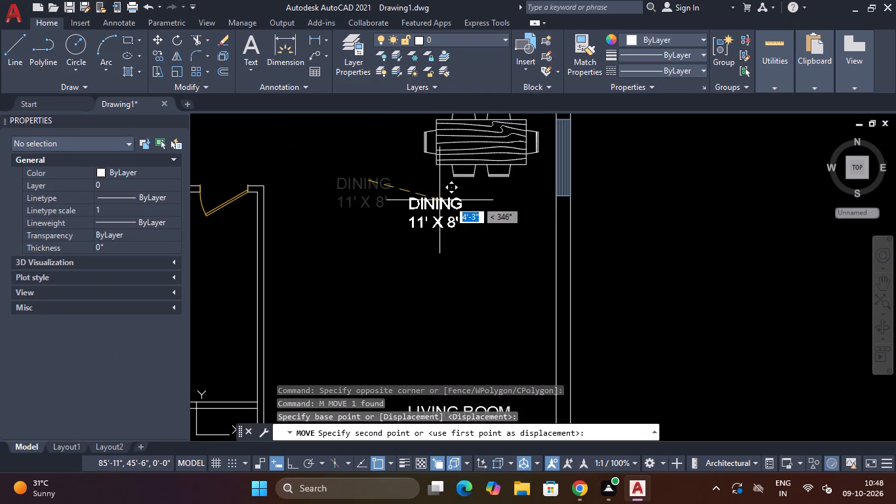
{"action": "scroll", "coordinate": [475, 190], "scroll_direction": "down", "scroll_amount": 3}
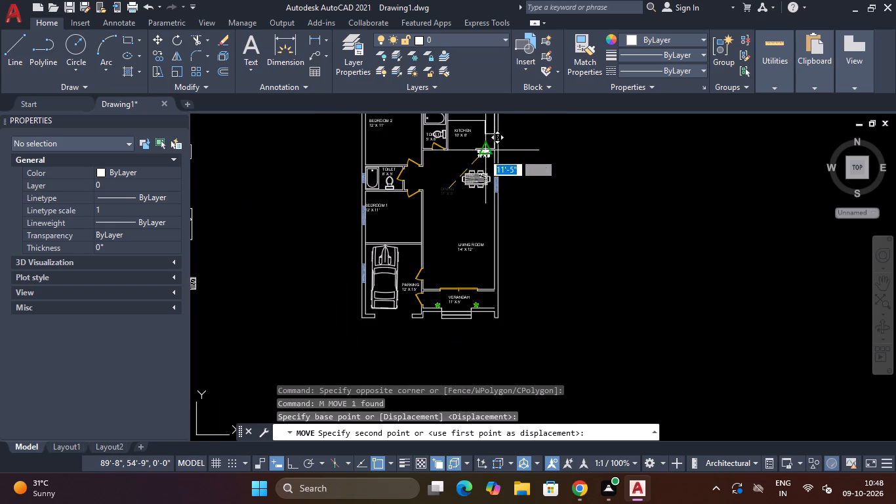
{"action": "scroll", "coordinate": [474, 157], "scroll_direction": "up", "scroll_amount": 2}
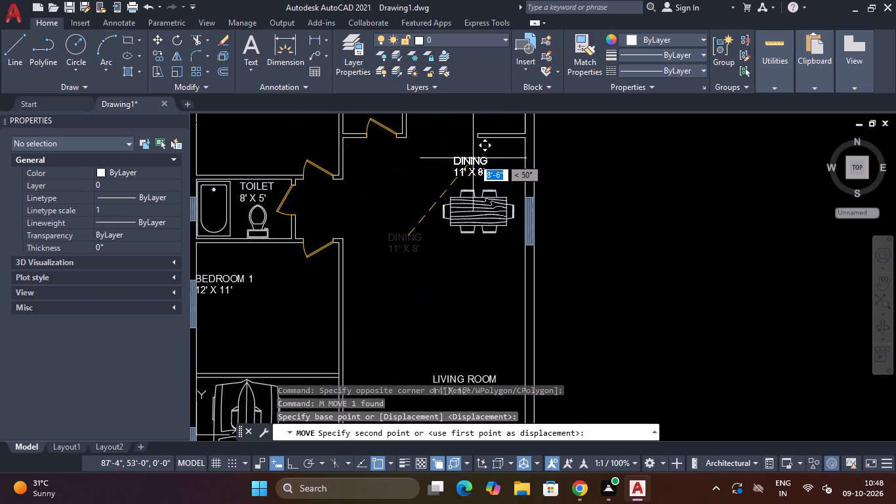
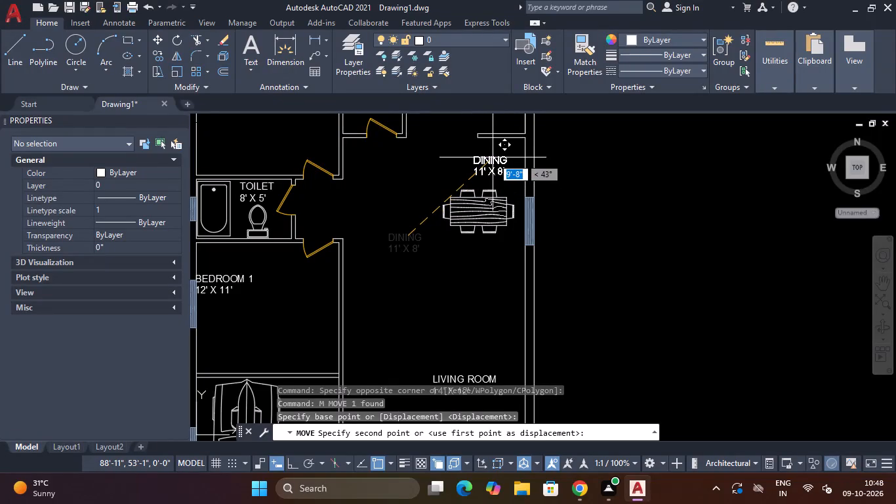
Place the DINING 11' X 8' label in the open space just above the dining set, about 9'-8" from its base point.
{"action": "left_click", "coordinate": [493, 157]}
Draw a 2' by 2' rectangle in the empty space beside the bed block among the loose furniture blocks.
{"action": "scroll", "coordinate": [493, 157], "scroll_direction": "down", "scroll_amount": 1}
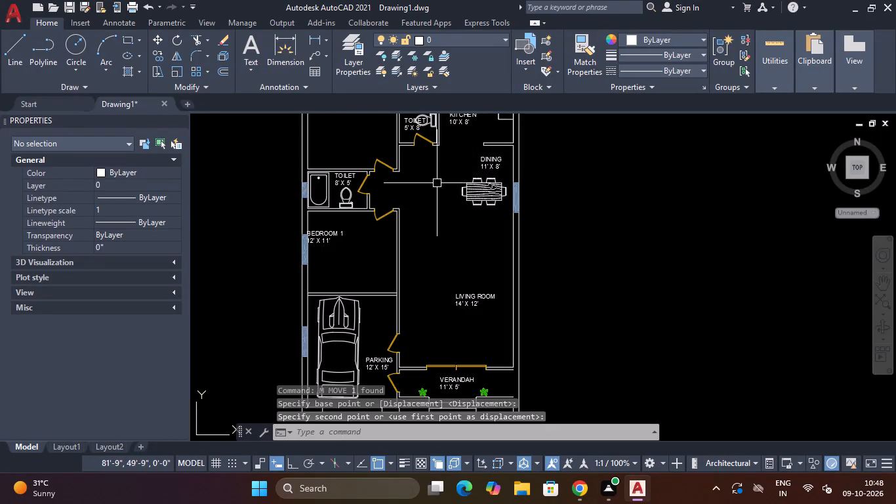
{"action": "scroll", "coordinate": [436, 183], "scroll_direction": "down", "scroll_amount": 2}
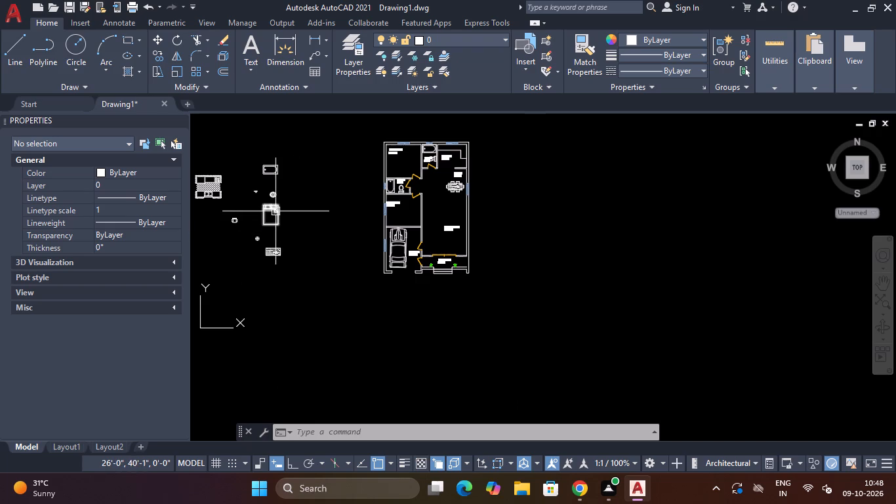
{"action": "scroll", "coordinate": [275, 211], "scroll_direction": "up", "scroll_amount": 2}
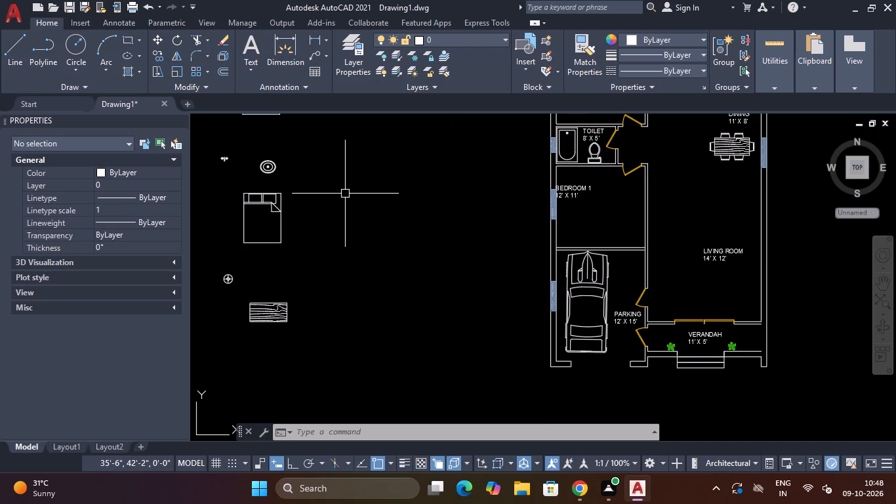
{"action": "type", "text": "REC"}
{"action": "key", "text": "space"}
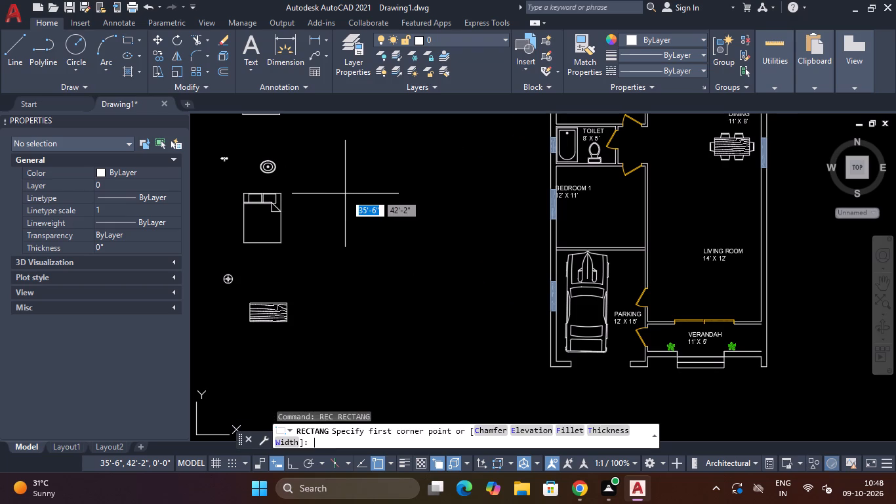
{"action": "left_click", "coordinate": [345, 194]}
{"action": "left_click", "coordinate": [347, 194]}
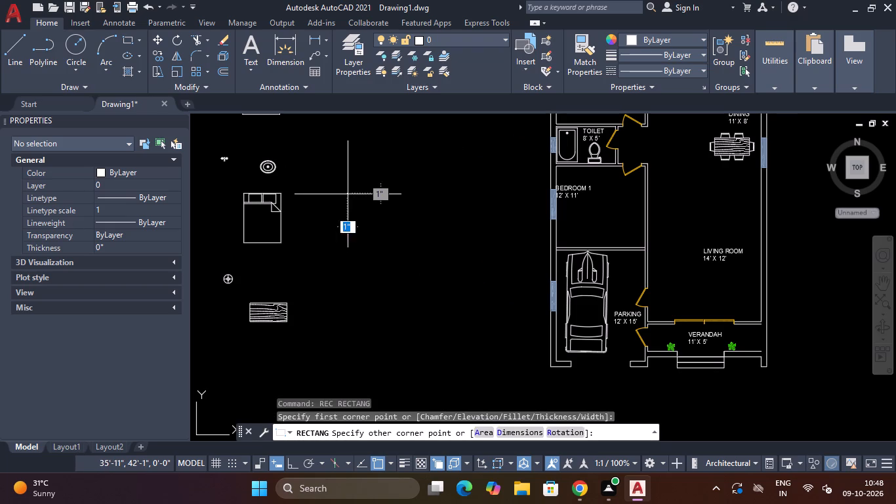
{"action": "type", "text": "2'"}
{"action": "key", "text": "Tab"}
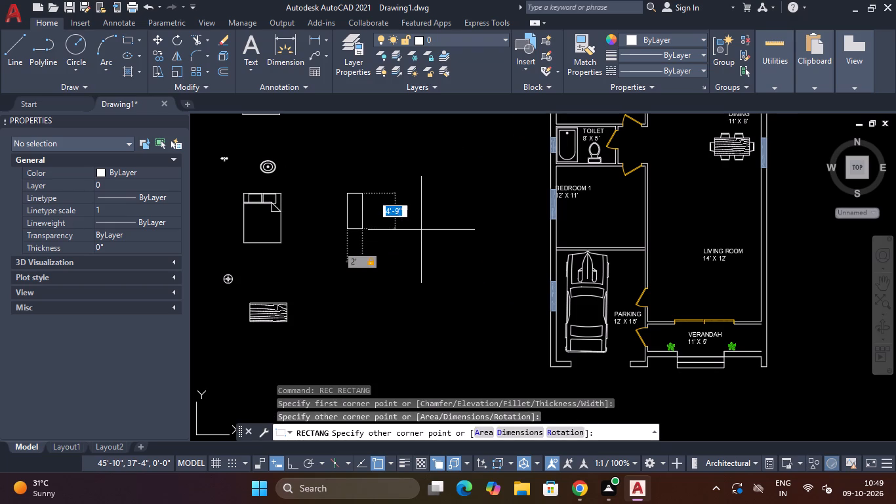
{"action": "type", "text": "2'"}
{"action": "key", "text": "Return"}
{"action": "key", "text": "Escape"}
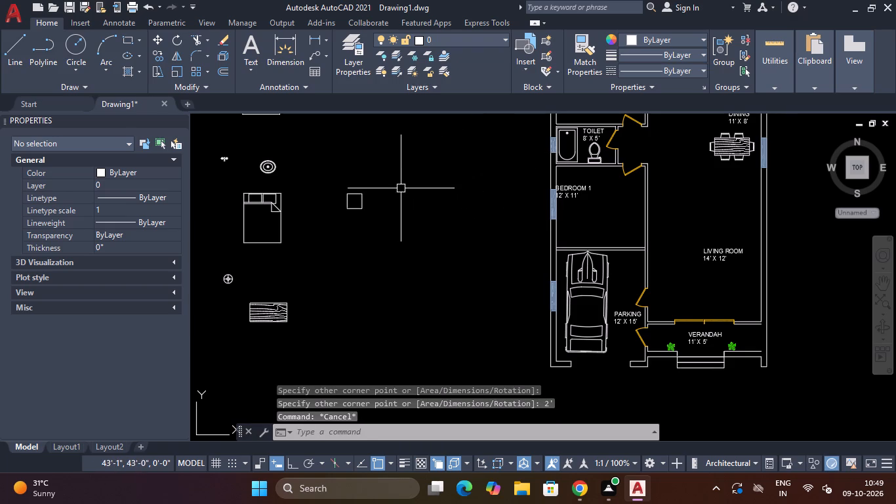
Move the 2' square about 8'-7" to sit just right of the bed block, beside its pillows.
{"action": "scroll", "coordinate": [369, 197], "scroll_direction": "up", "scroll_amount": 2}
{"action": "left_click", "coordinate": [363, 173]}
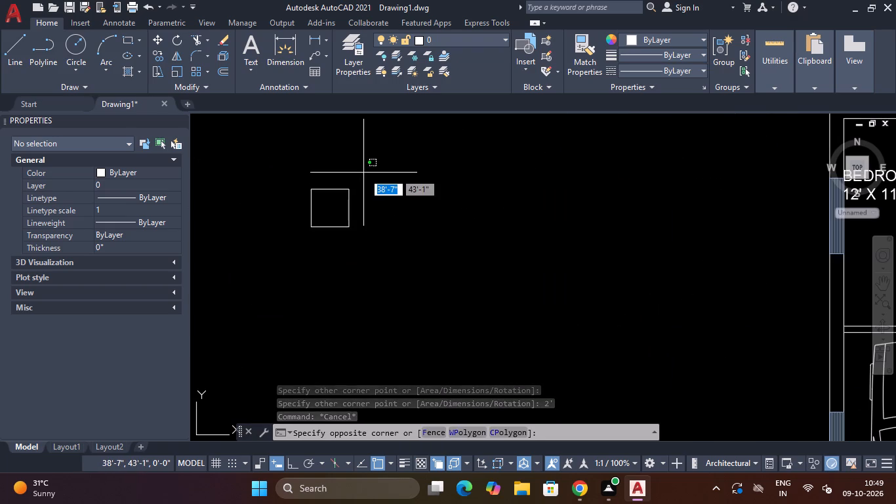
{"action": "left_click", "coordinate": [344, 197]}
{"action": "type", "text": "M"}
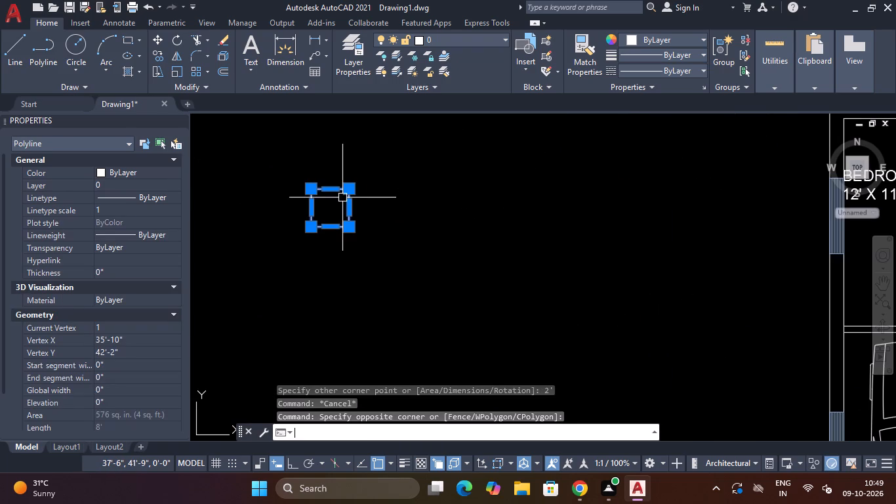
{"action": "key", "text": "space"}
{"action": "left_click", "coordinate": [326, 205]}
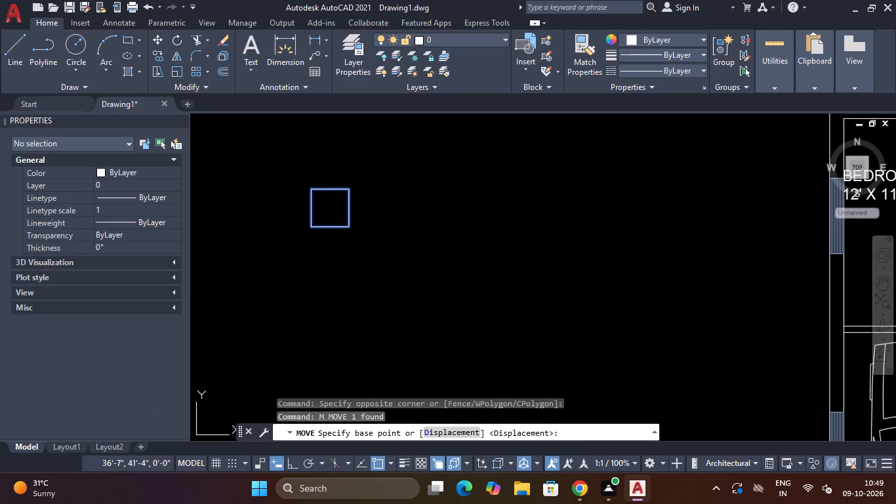
{"action": "scroll", "coordinate": [321, 213], "scroll_direction": "down", "scroll_amount": 2}
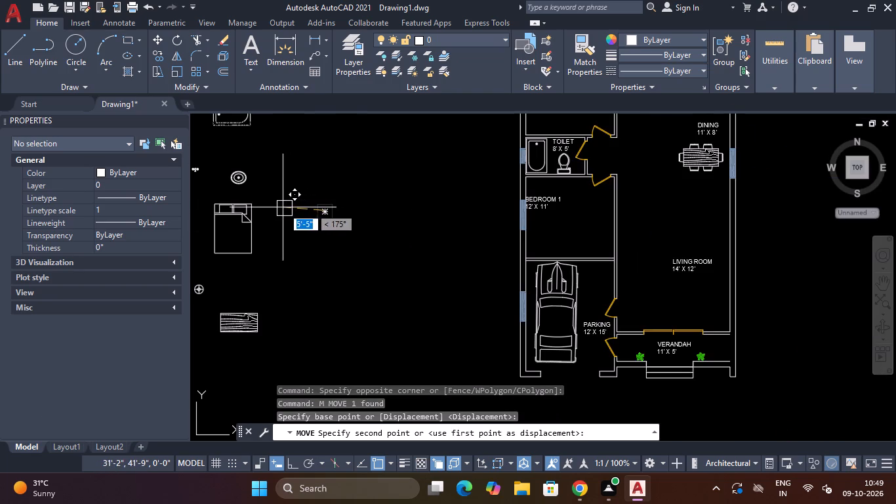
{"action": "scroll", "coordinate": [272, 207], "scroll_direction": "up", "scroll_amount": 2}
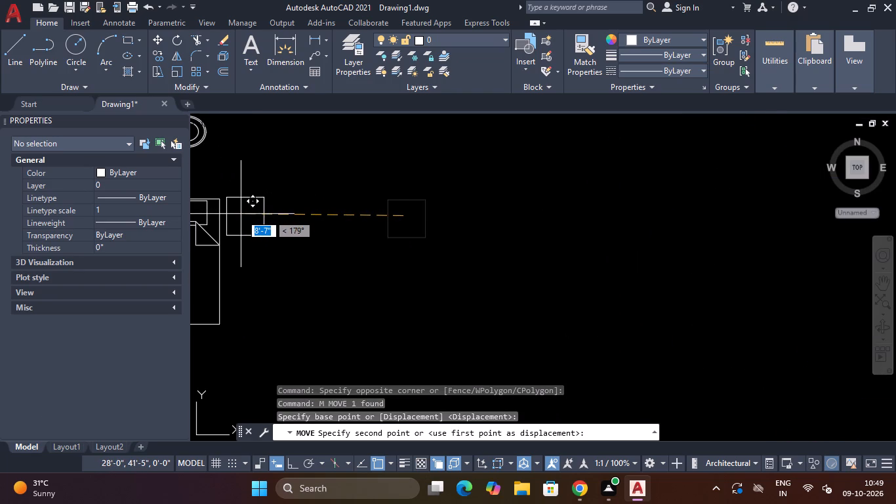
{"action": "scroll", "coordinate": [241, 214], "scroll_direction": "up", "scroll_amount": 2}
{"action": "scroll", "coordinate": [241, 215], "scroll_direction": "down", "scroll_amount": 2}
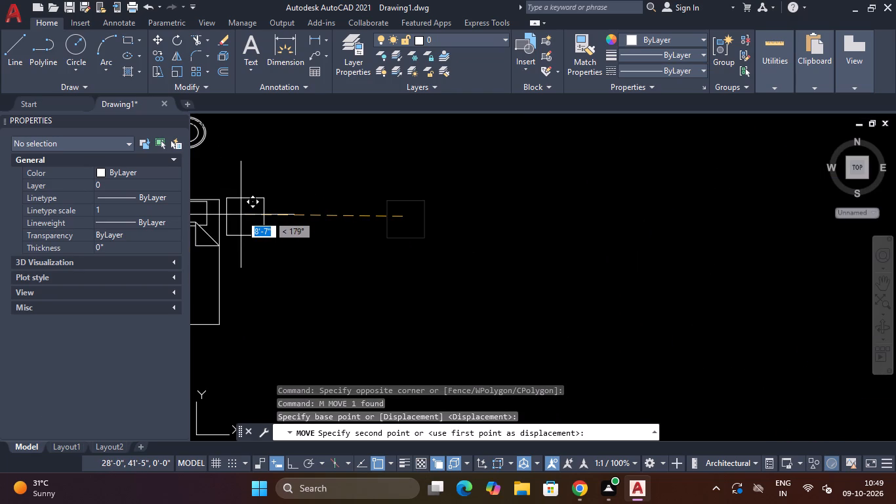
{"action": "scroll", "coordinate": [237, 221], "scroll_direction": "up", "scroll_amount": 1}
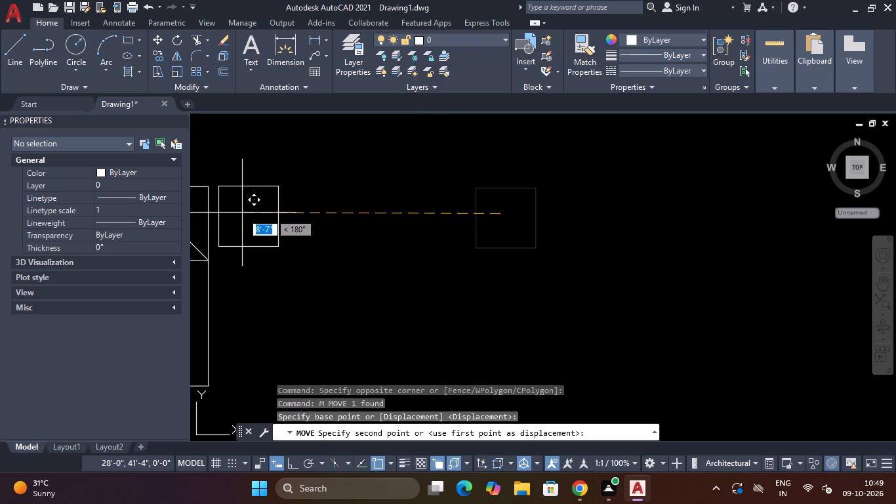
{"action": "left_click", "coordinate": [242, 215]}
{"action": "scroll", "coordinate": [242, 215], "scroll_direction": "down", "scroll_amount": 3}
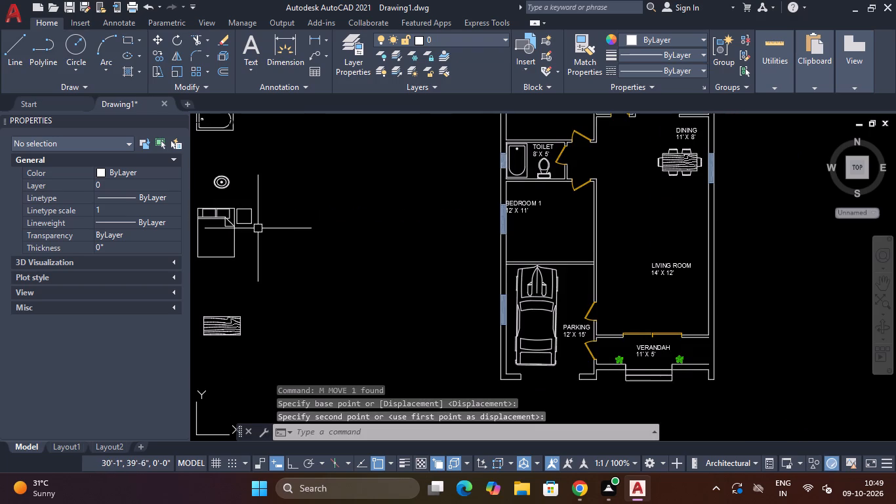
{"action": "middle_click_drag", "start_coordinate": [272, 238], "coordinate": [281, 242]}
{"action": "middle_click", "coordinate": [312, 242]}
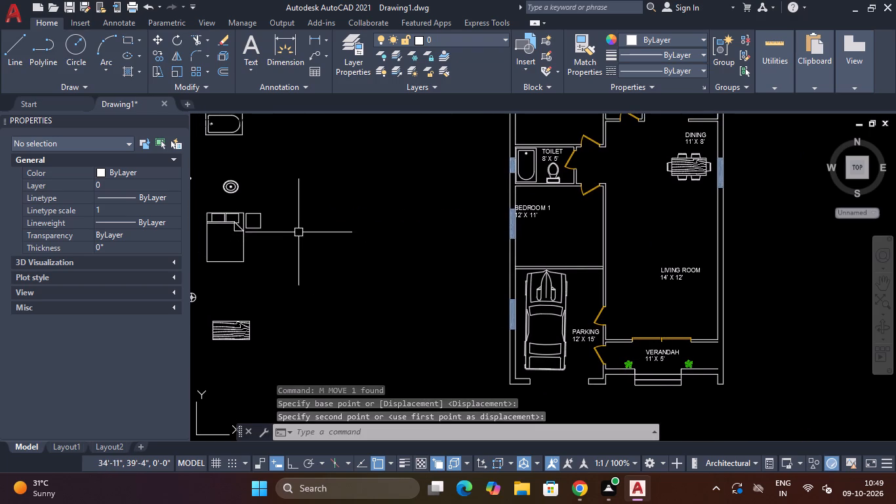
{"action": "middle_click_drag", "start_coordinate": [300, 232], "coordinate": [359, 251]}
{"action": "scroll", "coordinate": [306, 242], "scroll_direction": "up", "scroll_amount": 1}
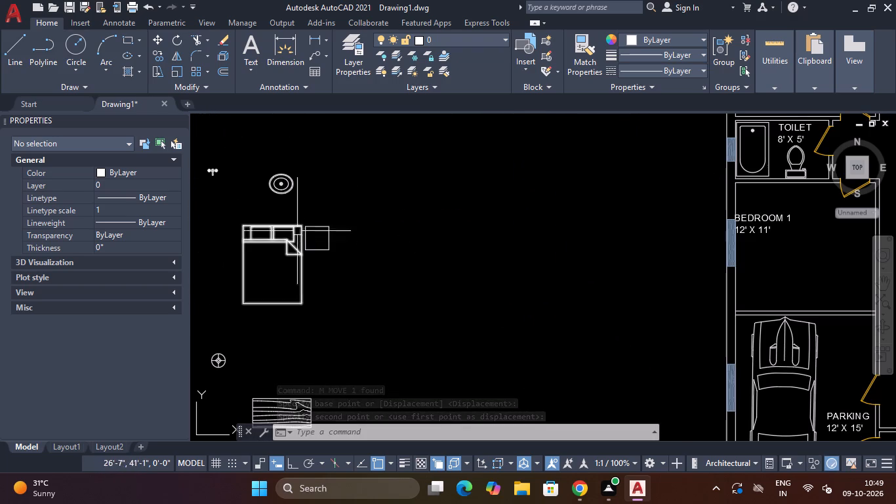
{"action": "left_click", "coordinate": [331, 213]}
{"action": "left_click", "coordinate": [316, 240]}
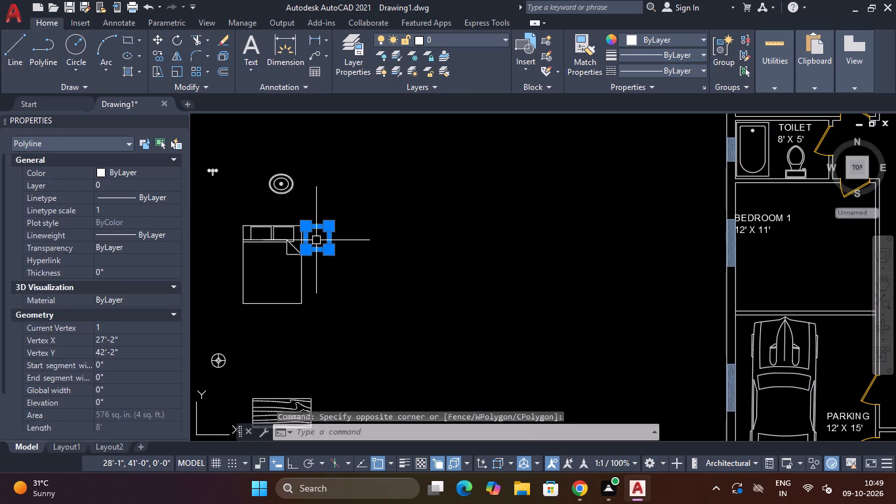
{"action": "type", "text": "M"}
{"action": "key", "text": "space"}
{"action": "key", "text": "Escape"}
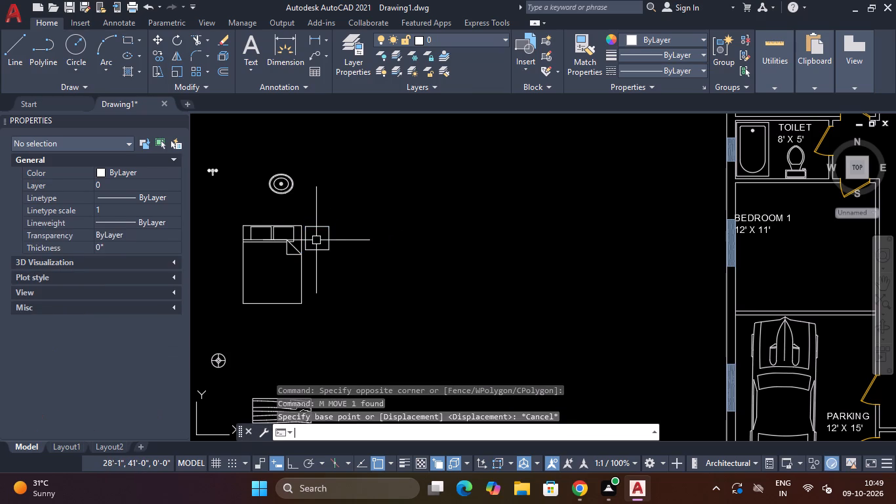
Copy the 2' square horizontally about 7'-8" to the left side of the bed with Ortho on, forming a second bedside table.
{"action": "scroll", "coordinate": [304, 253], "scroll_direction": "up", "scroll_amount": 2}
{"action": "left_click", "coordinate": [397, 183]}
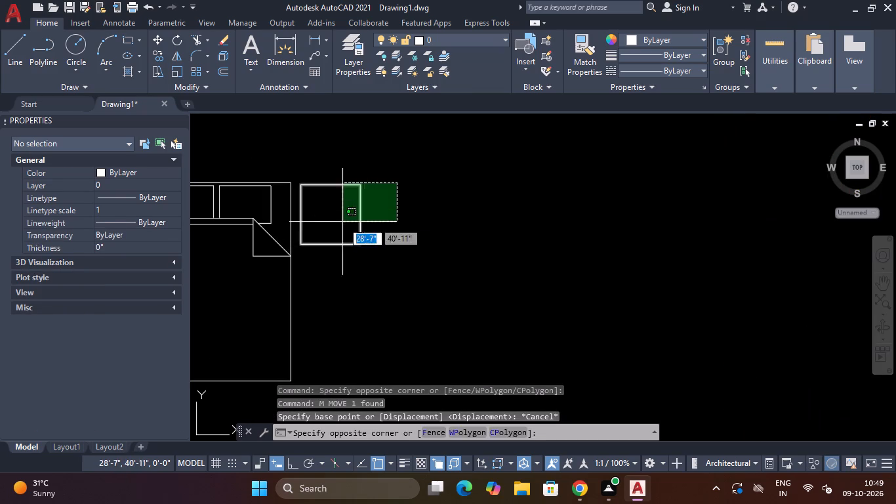
{"action": "left_click", "coordinate": [342, 222]}
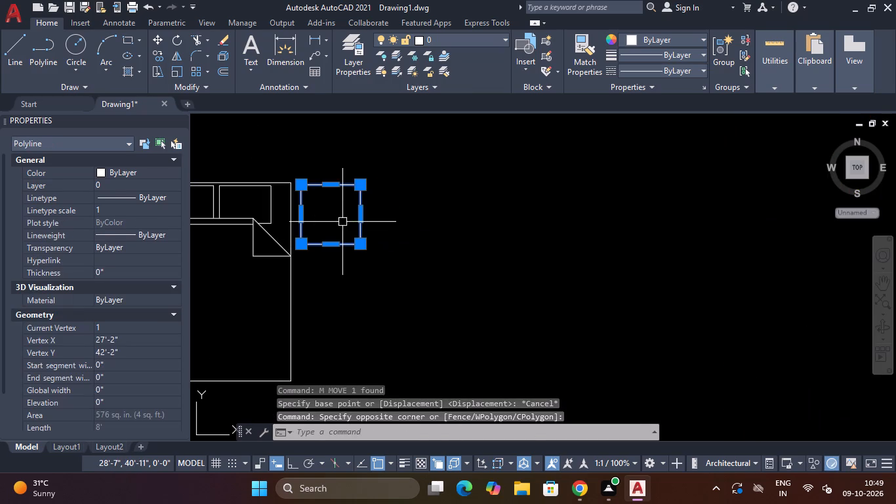
{"action": "key", "text": "F8"}
{"action": "type", "text": "CO"}
{"action": "key", "text": "Return"}
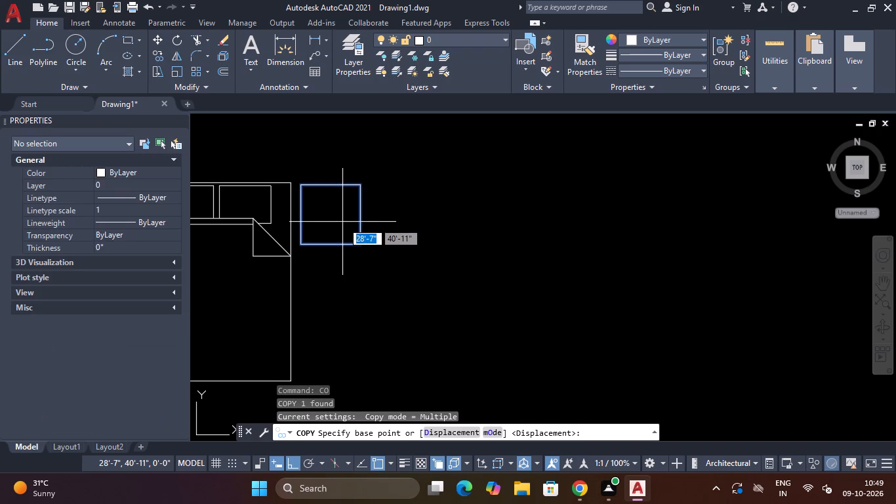
{"action": "left_click", "coordinate": [340, 221]}
{"action": "scroll", "coordinate": [316, 219], "scroll_direction": "down", "scroll_amount": 3}
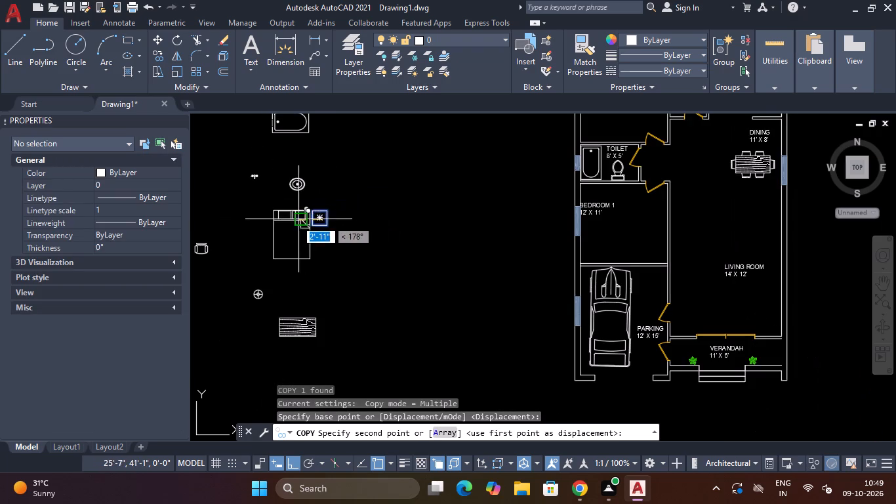
{"action": "scroll", "coordinate": [266, 215], "scroll_direction": "up", "scroll_amount": 2}
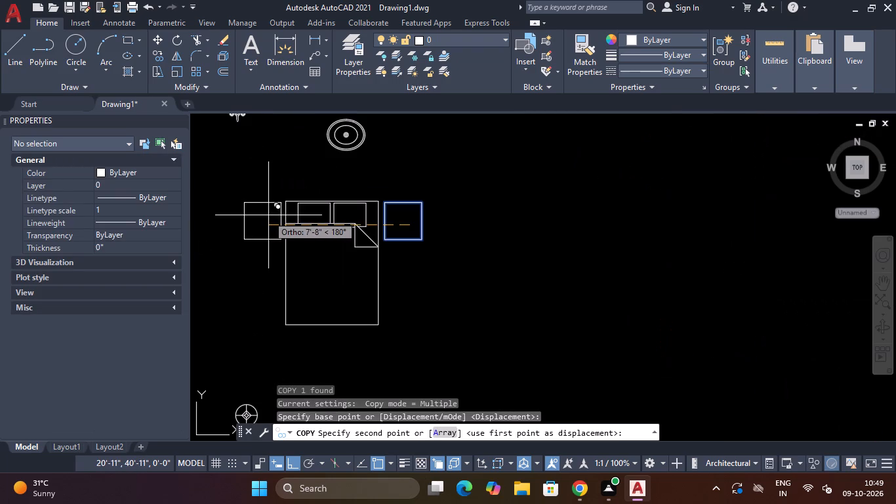
{"action": "left_click", "coordinate": [269, 215]}
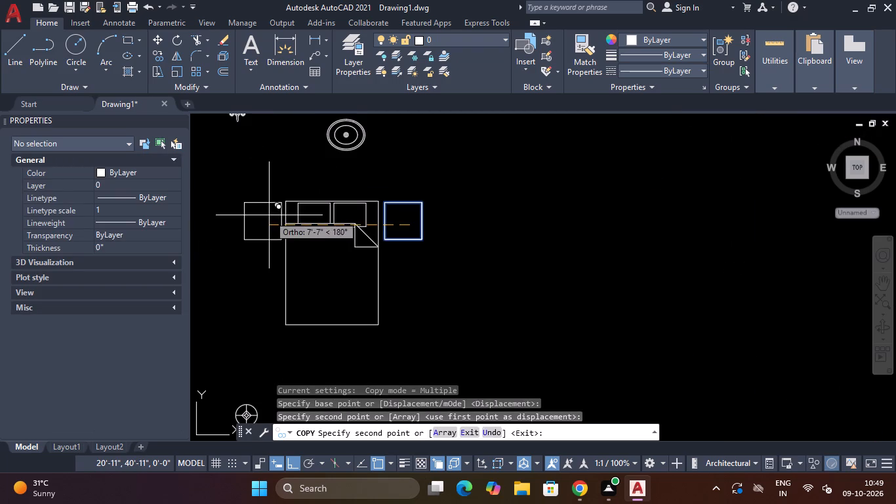
{"action": "key", "text": "Escape"}
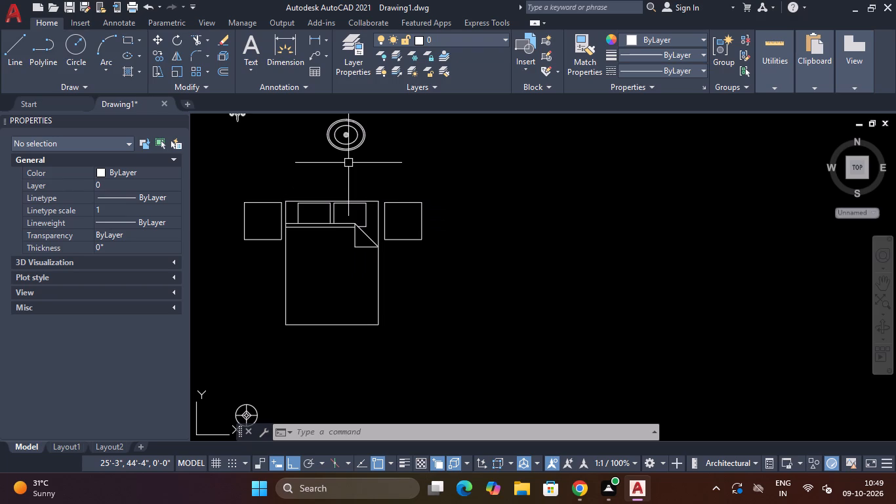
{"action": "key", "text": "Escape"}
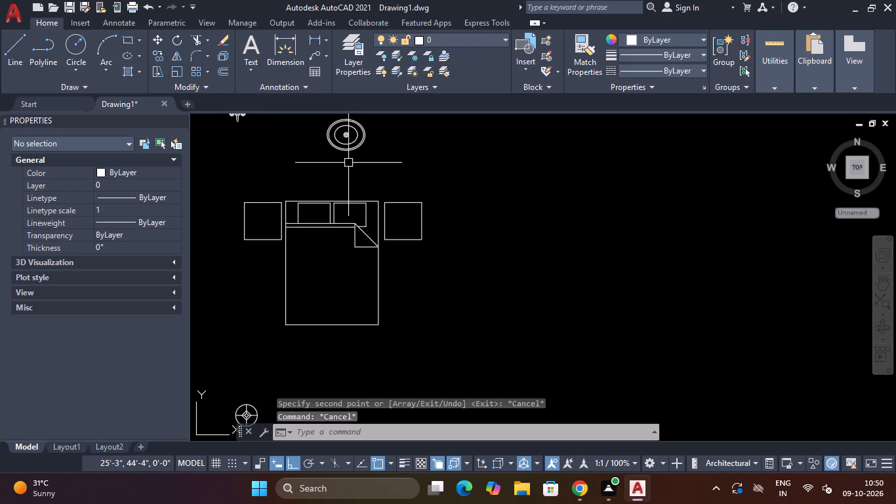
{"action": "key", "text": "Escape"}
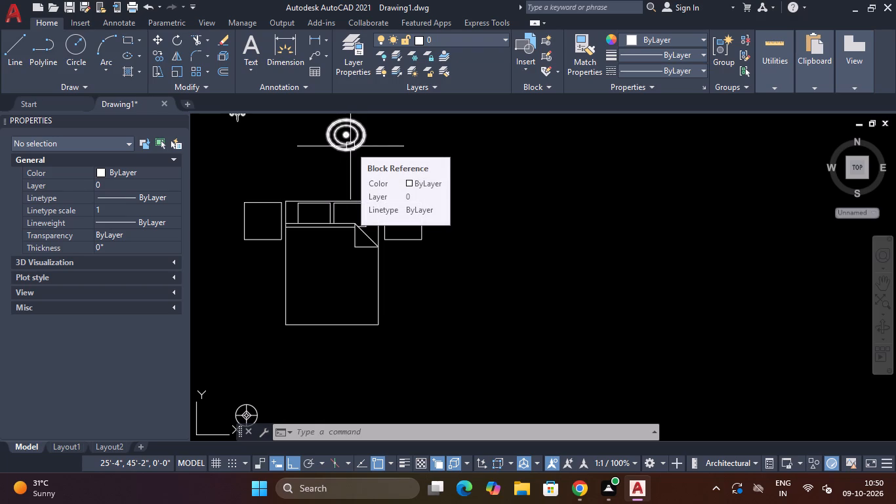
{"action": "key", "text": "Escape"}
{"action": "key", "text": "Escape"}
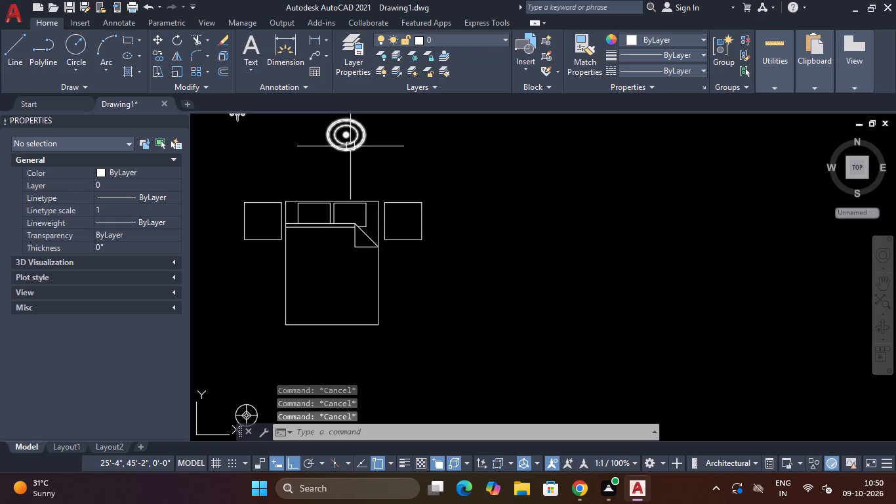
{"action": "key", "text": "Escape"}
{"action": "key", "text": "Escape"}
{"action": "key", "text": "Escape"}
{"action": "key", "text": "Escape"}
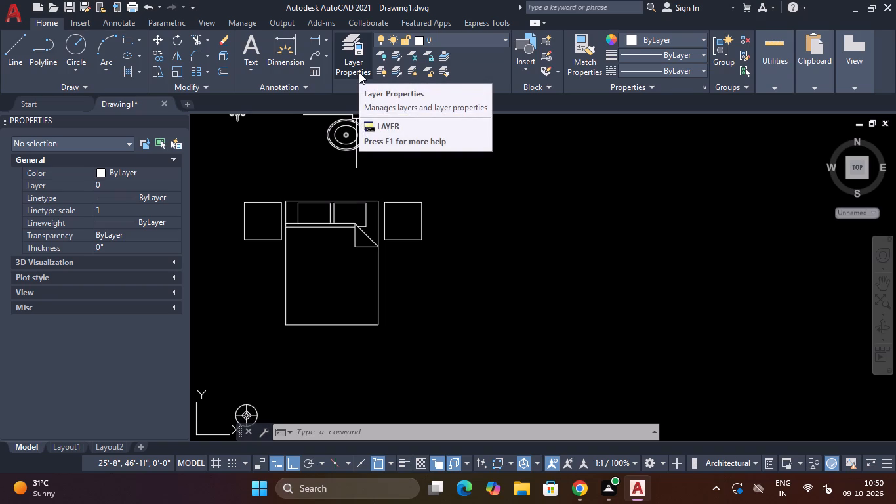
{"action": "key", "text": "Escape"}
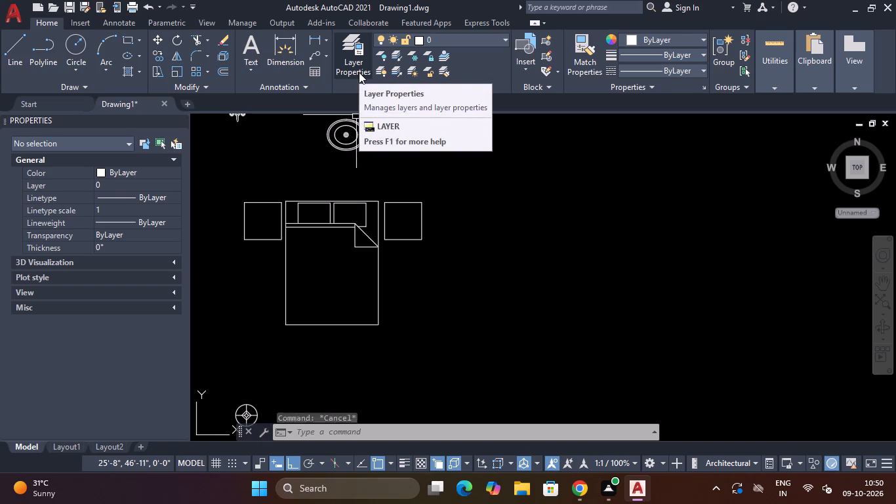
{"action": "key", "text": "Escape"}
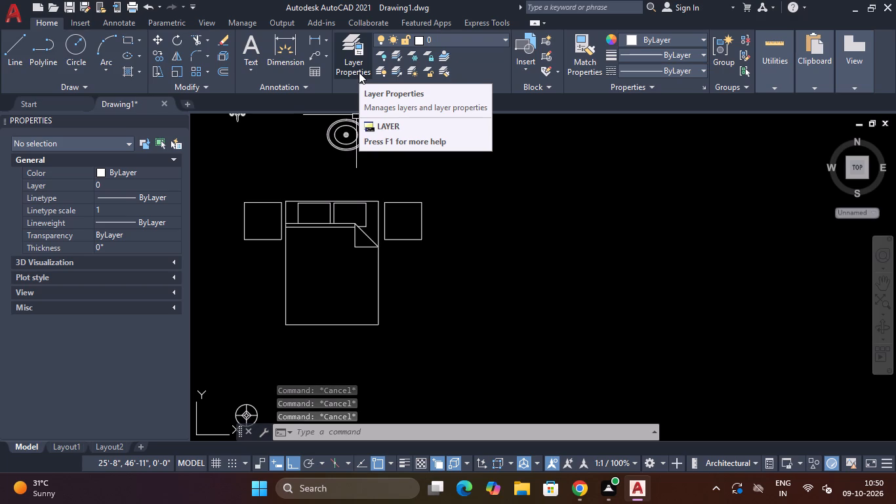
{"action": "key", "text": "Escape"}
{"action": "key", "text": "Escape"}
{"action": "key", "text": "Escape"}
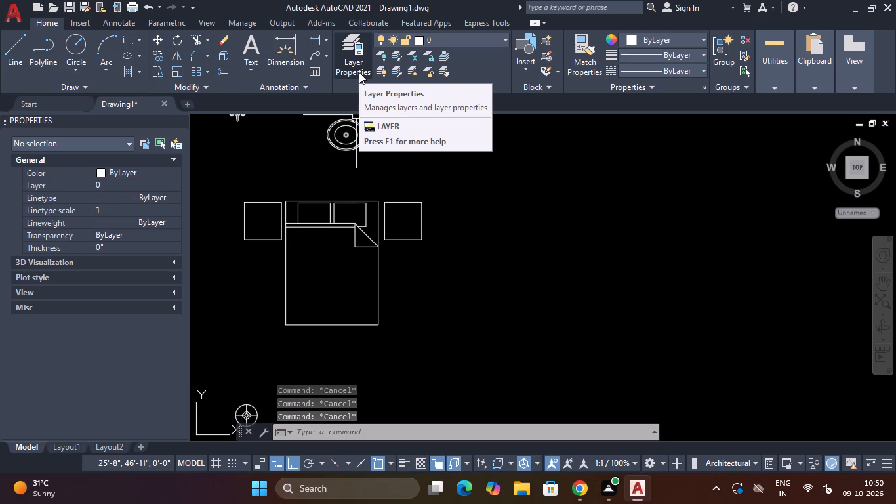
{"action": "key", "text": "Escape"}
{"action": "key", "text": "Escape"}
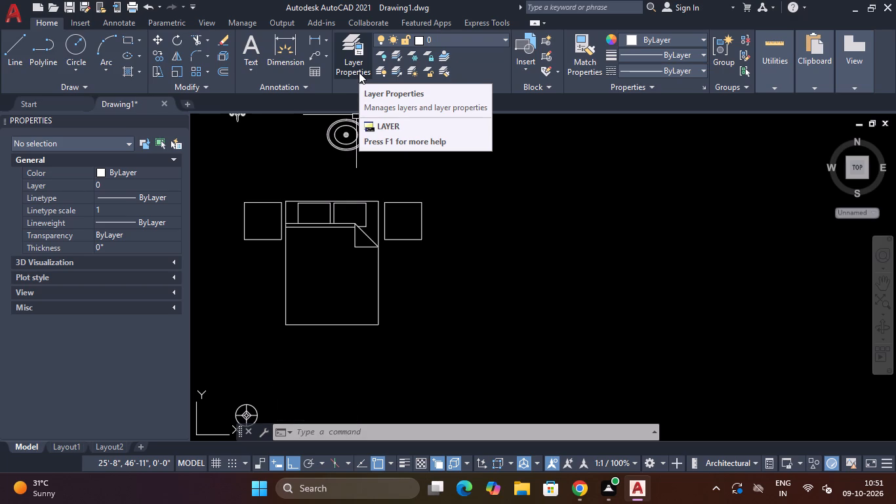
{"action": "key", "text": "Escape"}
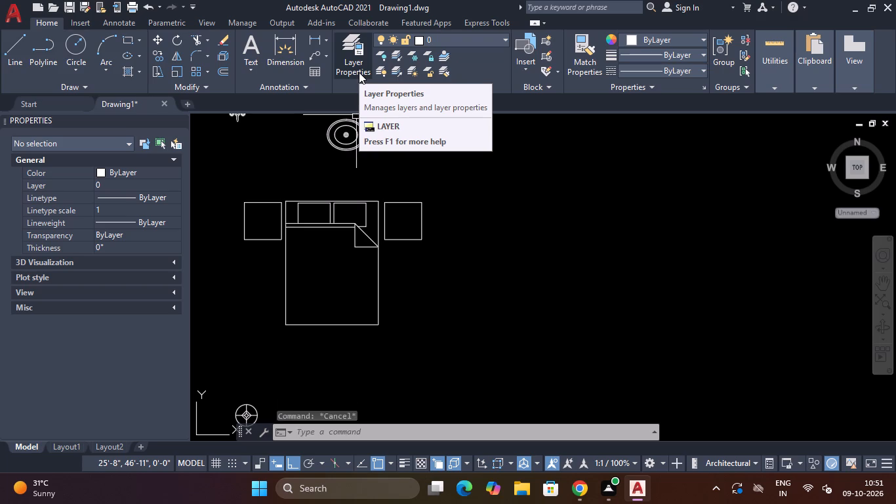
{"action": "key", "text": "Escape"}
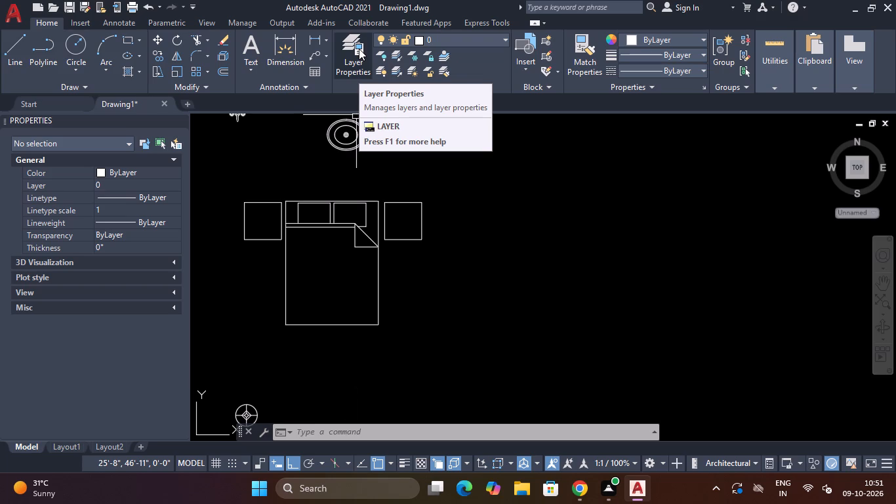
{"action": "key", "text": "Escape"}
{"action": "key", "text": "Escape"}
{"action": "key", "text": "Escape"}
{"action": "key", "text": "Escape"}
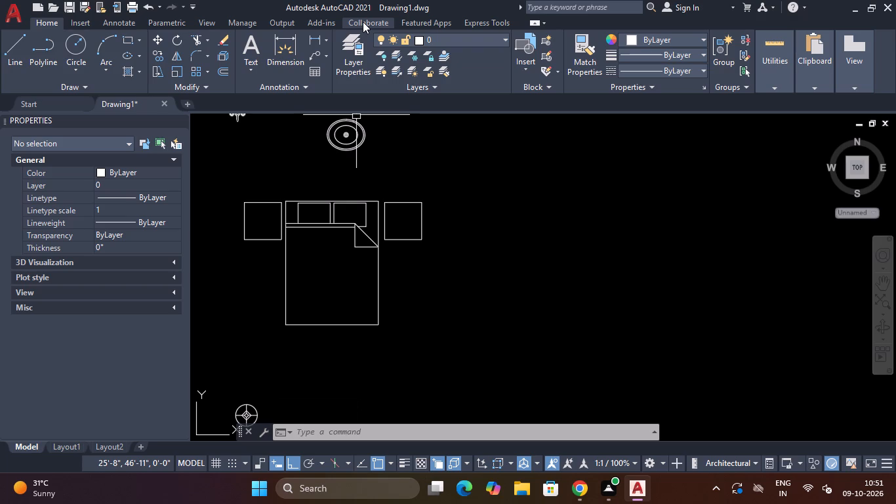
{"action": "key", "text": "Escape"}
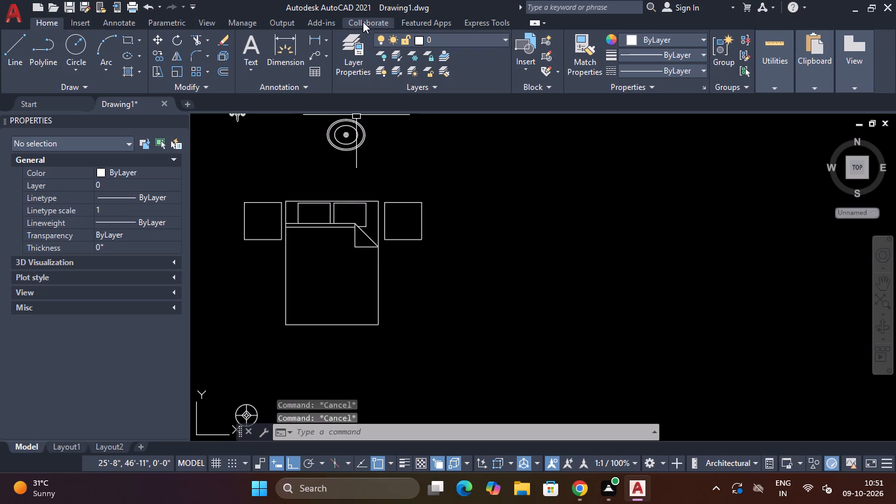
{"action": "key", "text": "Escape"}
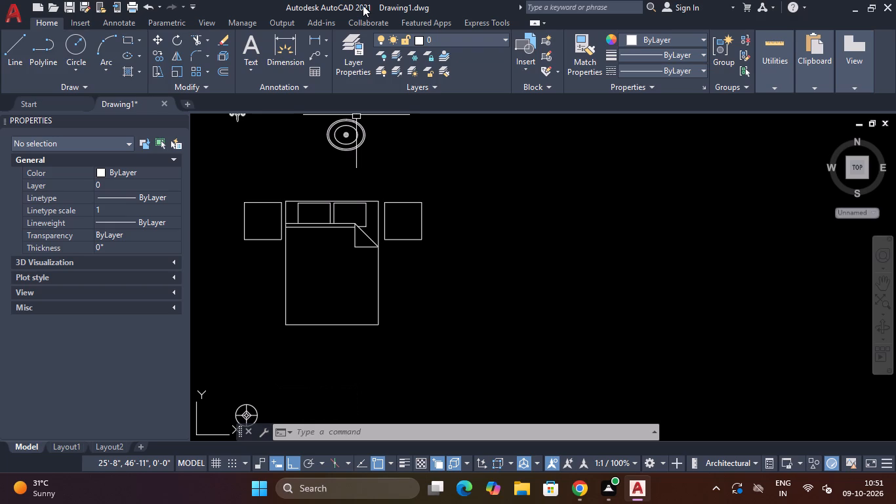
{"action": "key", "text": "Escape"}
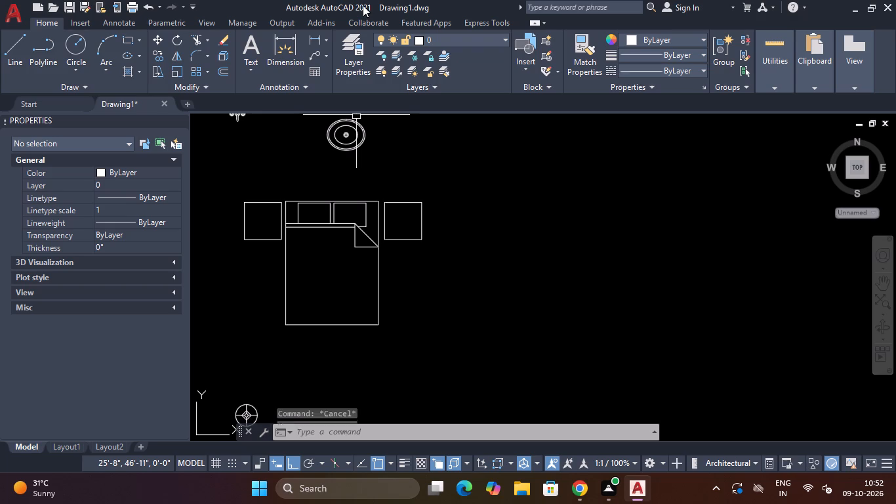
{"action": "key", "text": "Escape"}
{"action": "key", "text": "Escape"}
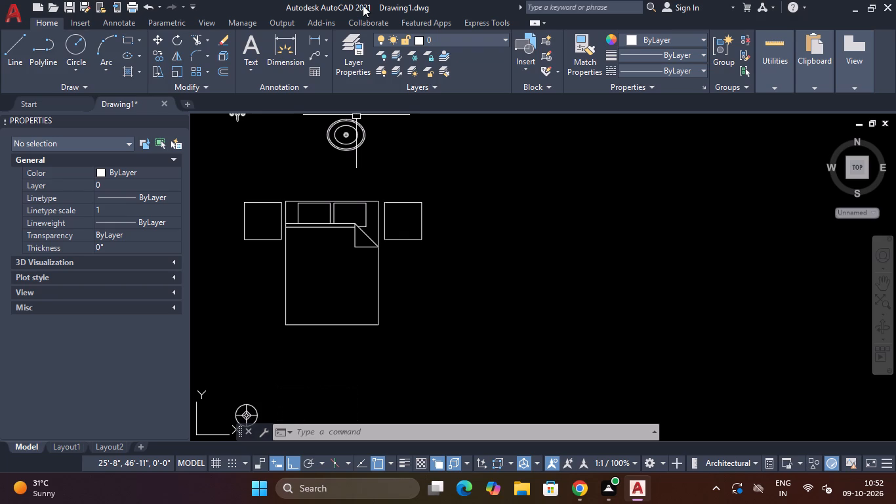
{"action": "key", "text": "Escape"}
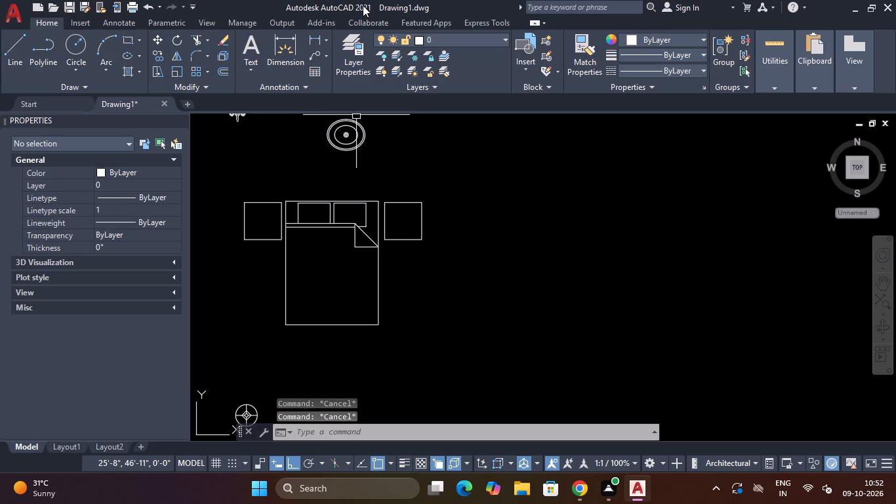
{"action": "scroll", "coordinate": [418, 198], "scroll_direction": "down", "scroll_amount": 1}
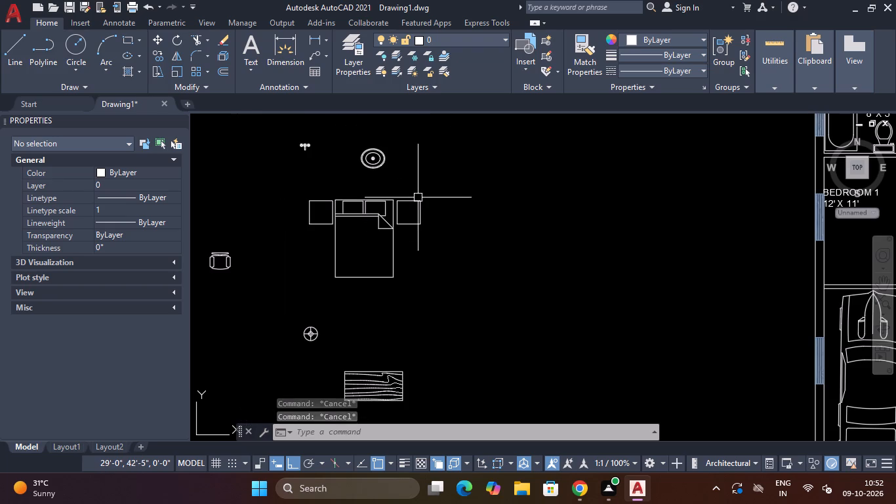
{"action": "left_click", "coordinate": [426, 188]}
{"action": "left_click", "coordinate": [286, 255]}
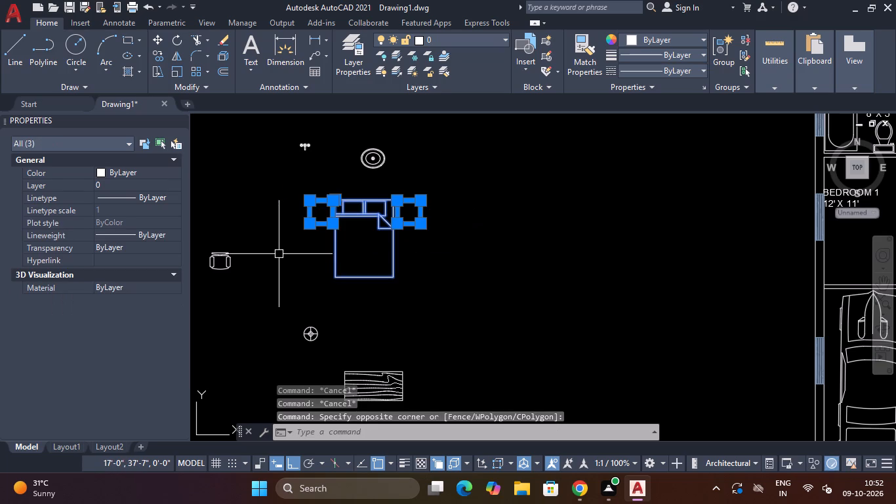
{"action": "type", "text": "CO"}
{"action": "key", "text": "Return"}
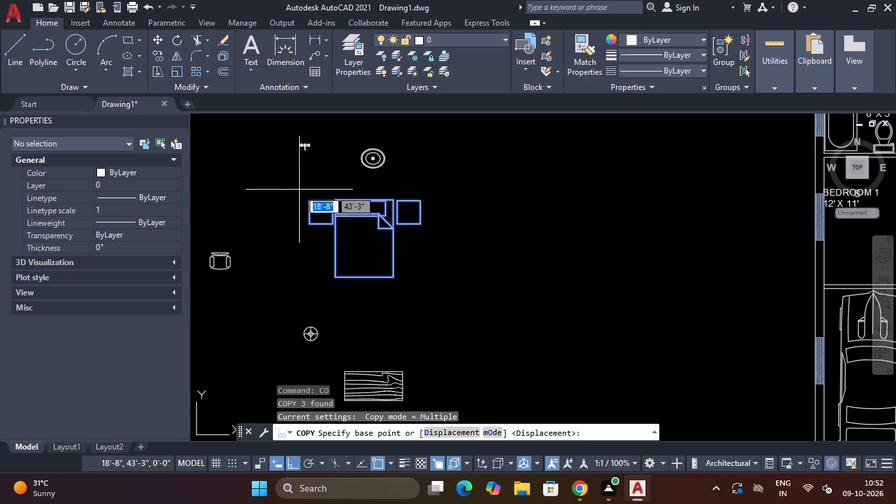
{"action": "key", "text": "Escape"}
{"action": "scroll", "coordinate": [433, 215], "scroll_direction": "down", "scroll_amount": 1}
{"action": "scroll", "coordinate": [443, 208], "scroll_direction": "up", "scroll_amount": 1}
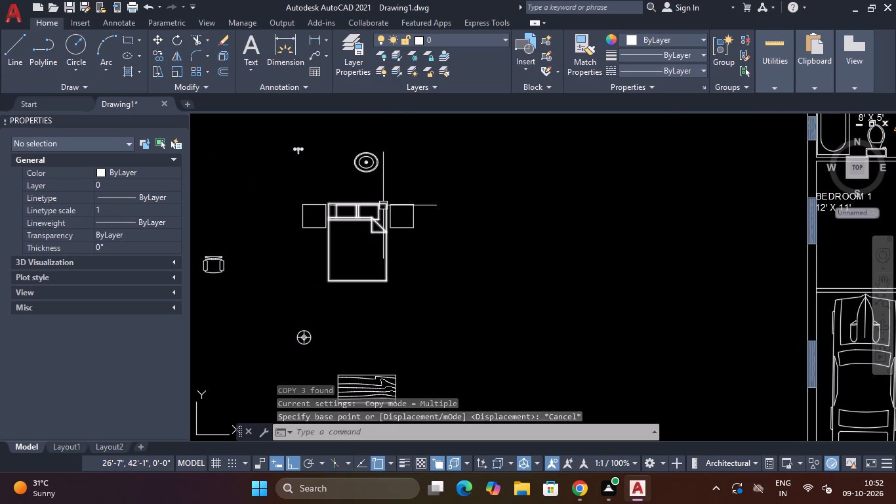
Draw an upright rectangle 20" wide by 8' tall in the empty space to the right of the bed and bedside tables.
{"action": "type", "text": "REC"}
{"action": "key", "text": "space"}
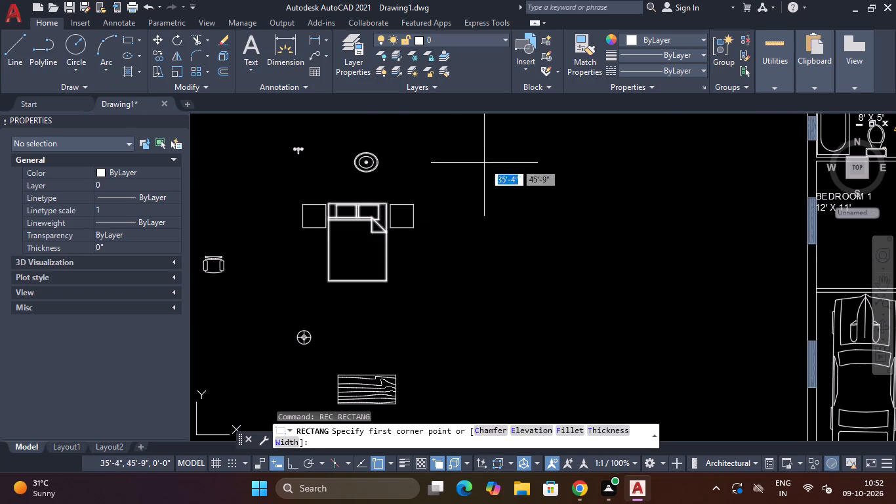
{"action": "left_click", "coordinate": [504, 176]}
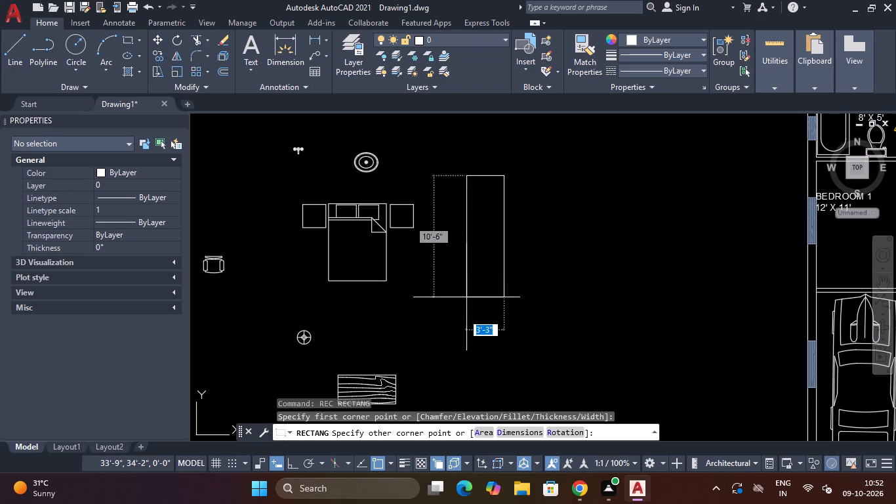
{"action": "type", "text": "20"}
{"action": "key", "text": "shift+quotedbl"}
{"action": "key", "text": "Tab"}
{"action": "type", "text": "8'"}
{"action": "key", "text": "Return"}
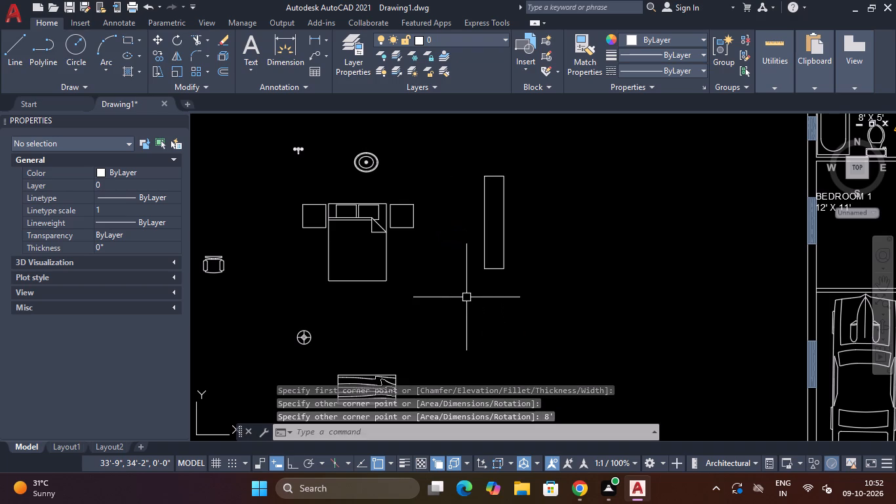
{"action": "key", "text": "Escape"}
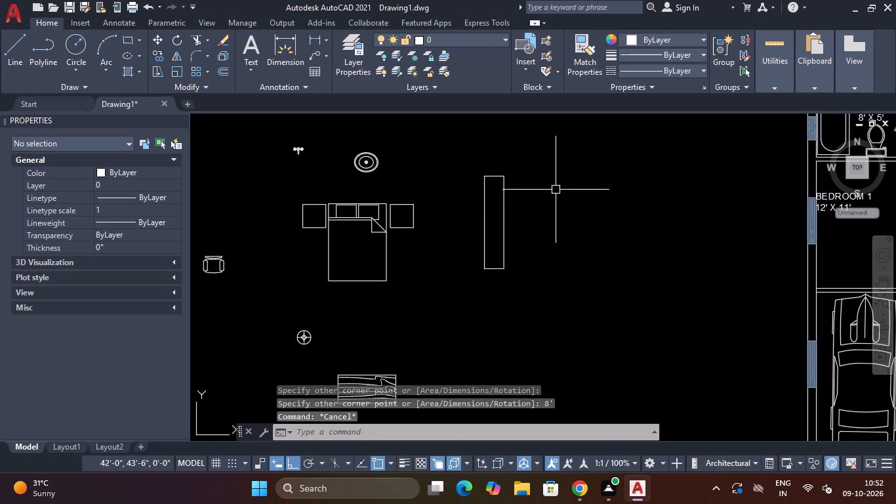
Explode the 20" by 8' rectangle into separate lines.
{"action": "scroll", "coordinate": [500, 185], "scroll_direction": "up", "scroll_amount": 1}
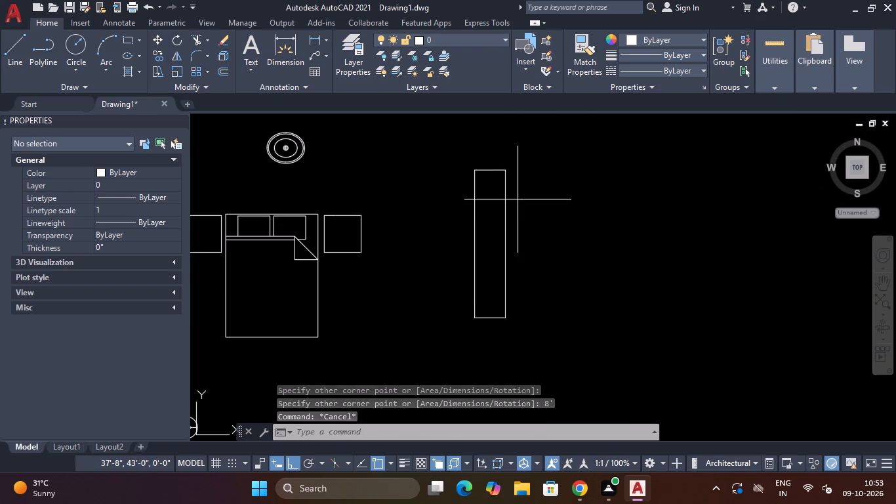
{"action": "left_click", "coordinate": [518, 199]}
{"action": "left_click", "coordinate": [492, 213]}
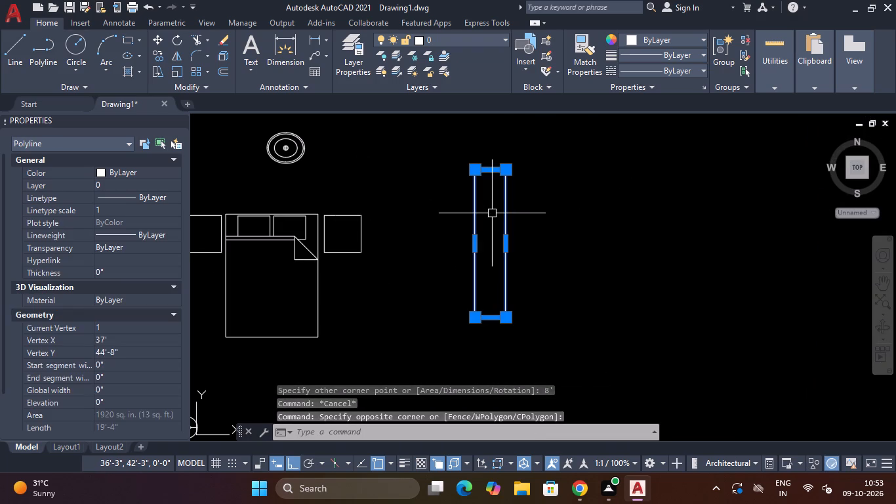
{"action": "key", "text": "e"}
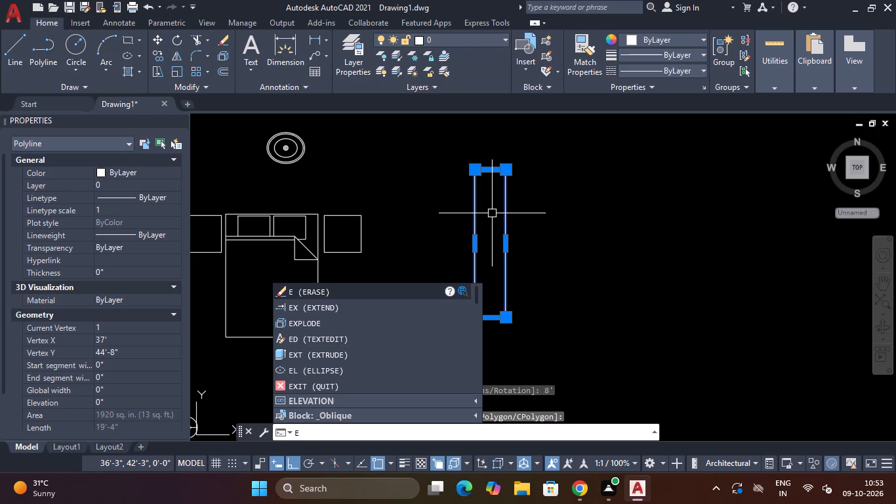
{"action": "key", "text": "x"}
{"action": "key", "text": "p"}
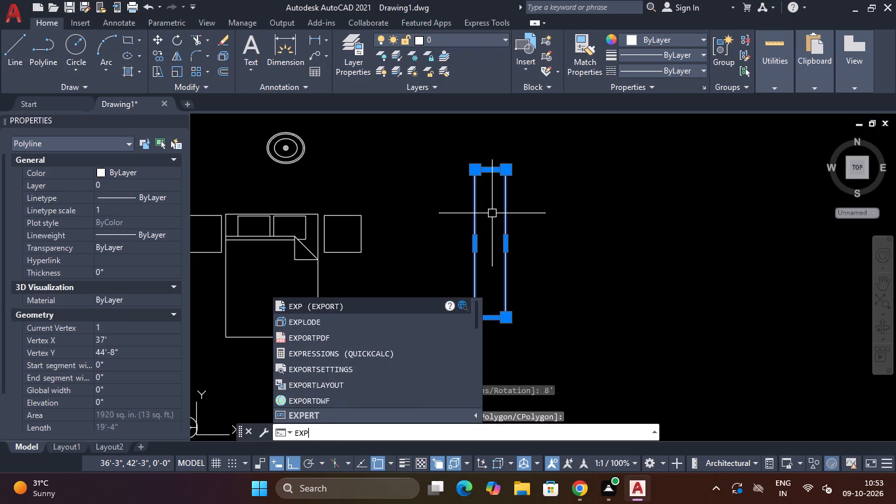
{"action": "key", "text": "Down"}
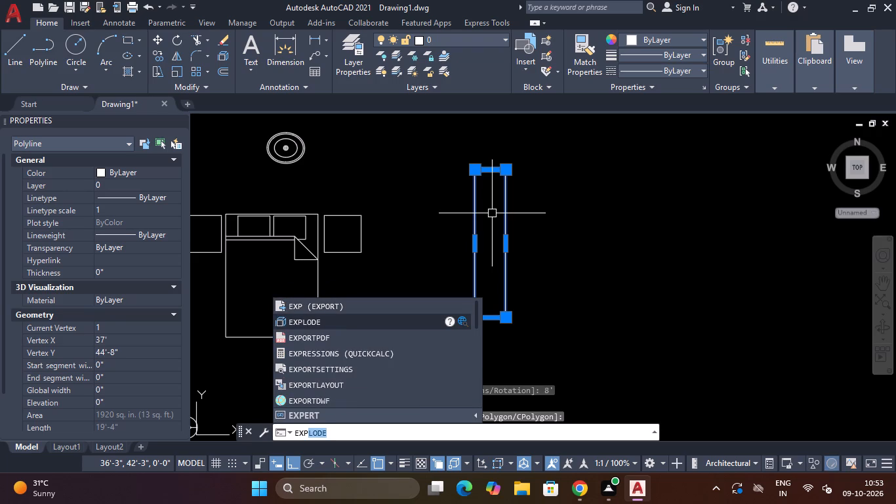
{"action": "key", "text": "Return"}
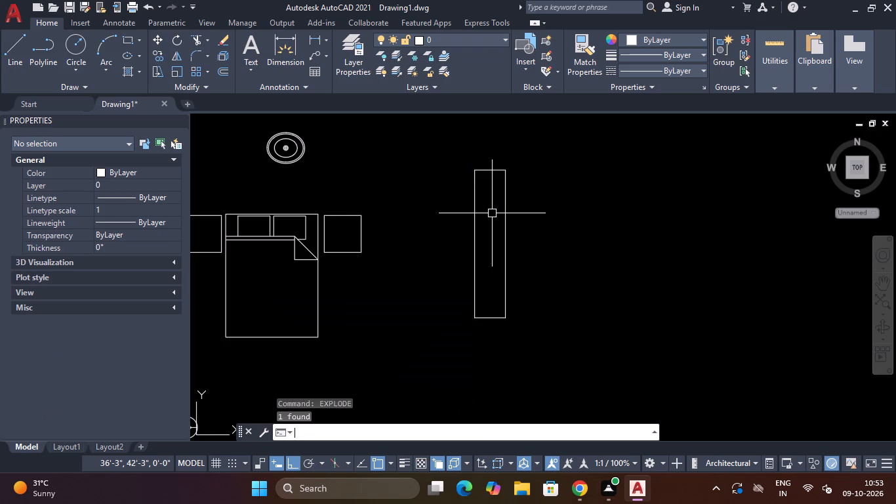
Offset the exploded rectangle's long right edge 10" inward to form a lengthwise centre line.
{"action": "scroll", "coordinate": [491, 197], "scroll_direction": "up", "scroll_amount": 2}
{"action": "scroll", "coordinate": [489, 197], "scroll_direction": "down", "scroll_amount": 2}
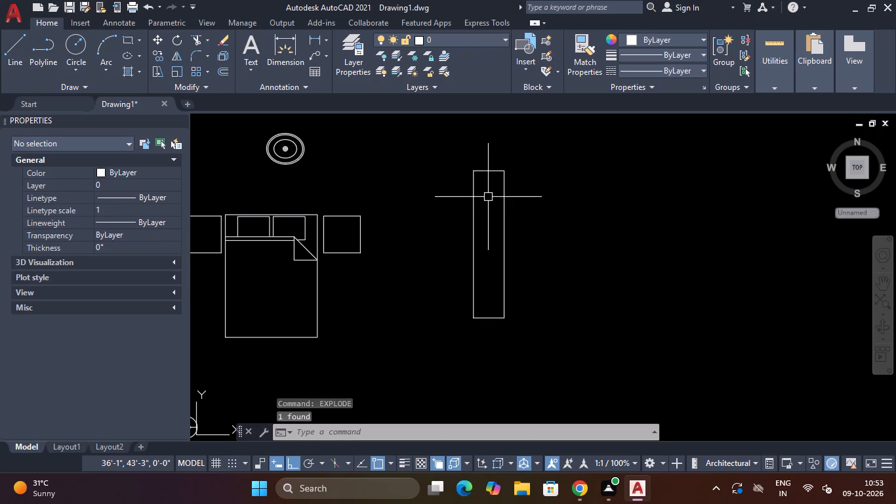
{"action": "key", "text": "Escape"}
{"action": "type", "text": "O"}
{"action": "key", "text": "space"}
{"action": "type", "text": "10"}
{"action": "key", "text": "shift+quotedbl"}
{"action": "key", "text": "Return"}
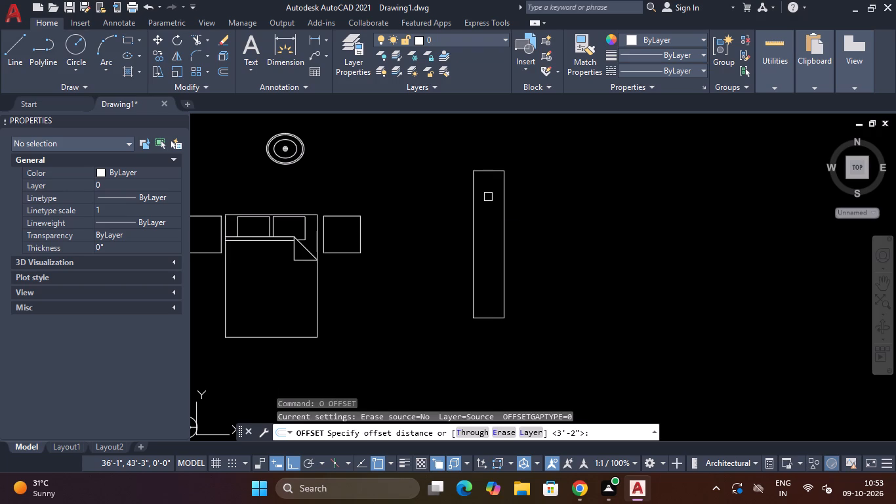
{"action": "left_click", "coordinate": [506, 247]}
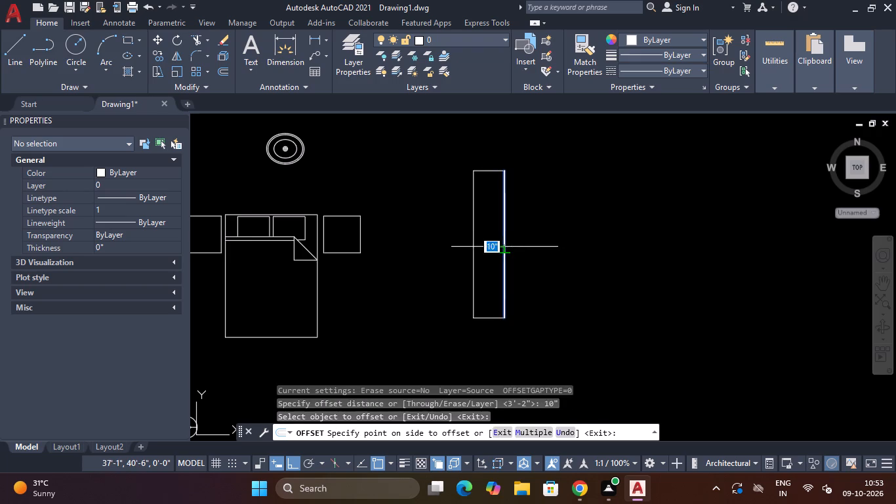
{"action": "left_click", "coordinate": [487, 243]}
{"action": "key", "text": "Escape"}
{"action": "key", "text": "Escape"}
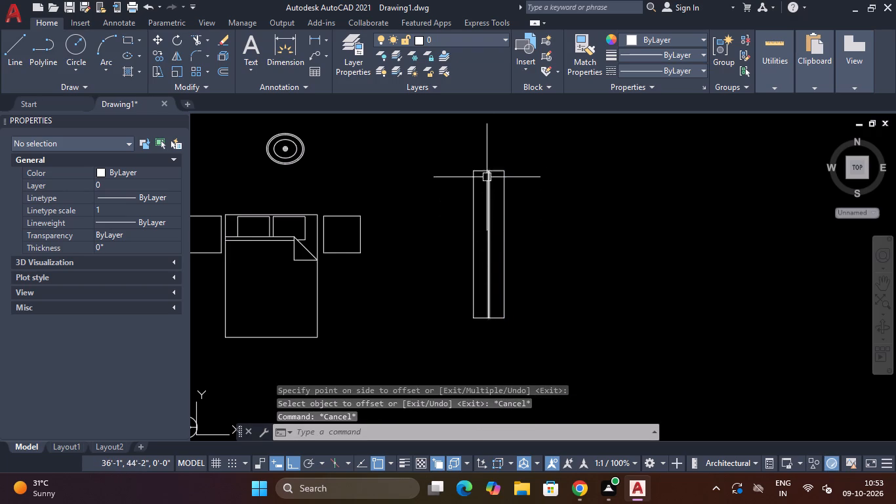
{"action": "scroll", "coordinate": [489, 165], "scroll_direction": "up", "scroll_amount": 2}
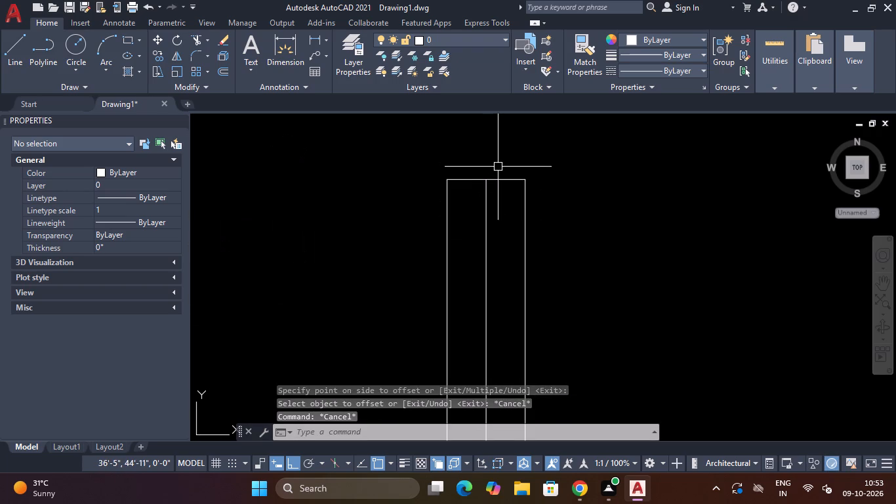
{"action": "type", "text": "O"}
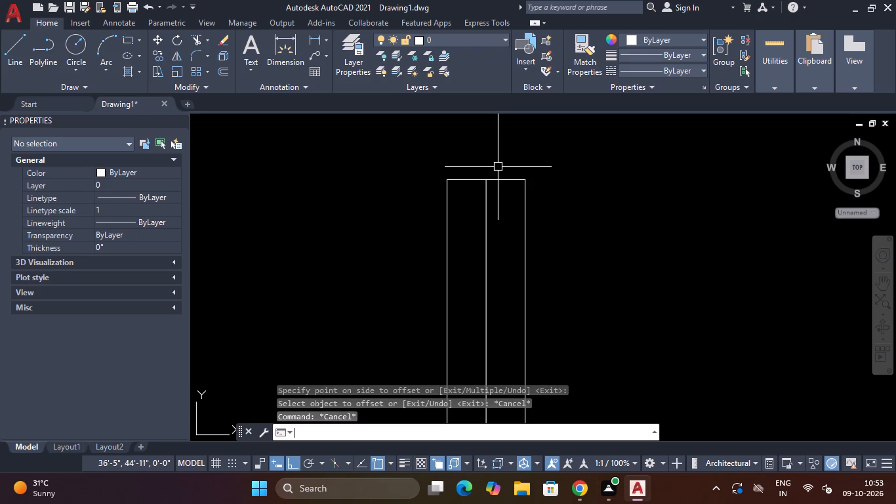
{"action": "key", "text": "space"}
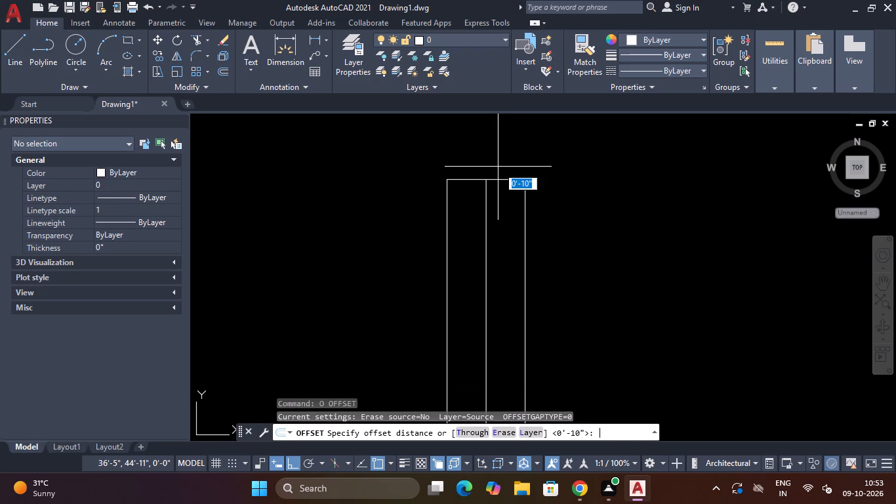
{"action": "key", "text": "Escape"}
Copy the 20" by 8' rectangle's short top edge as an array of 25 items fitted down to its bottom edge.
{"action": "left_click", "coordinate": [506, 171]}
{"action": "left_click", "coordinate": [504, 182]}
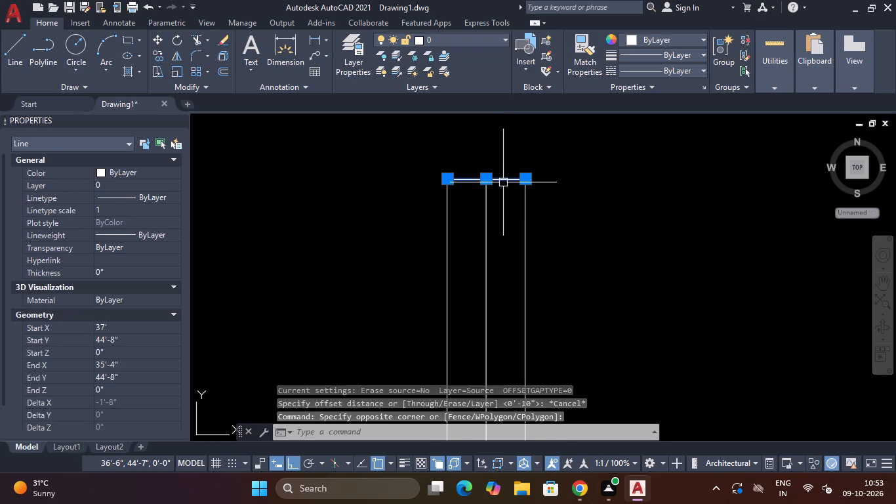
{"action": "type", "text": "CO"}
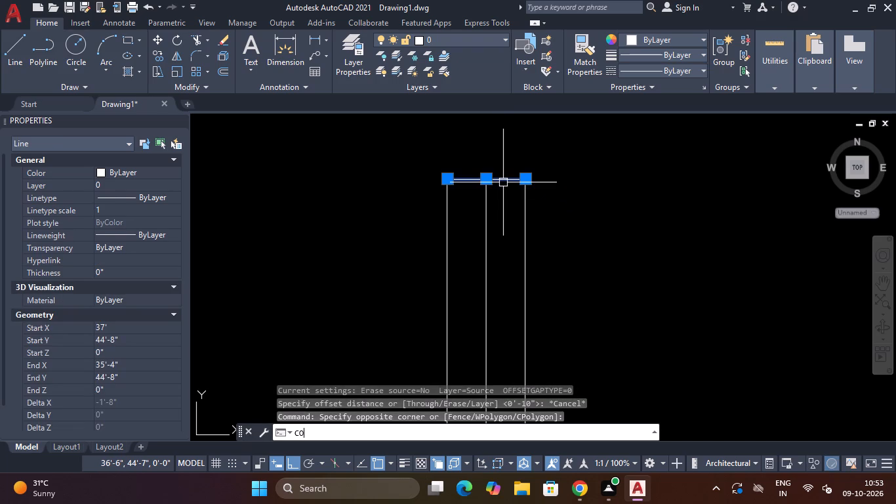
{"action": "key", "text": "Return"}
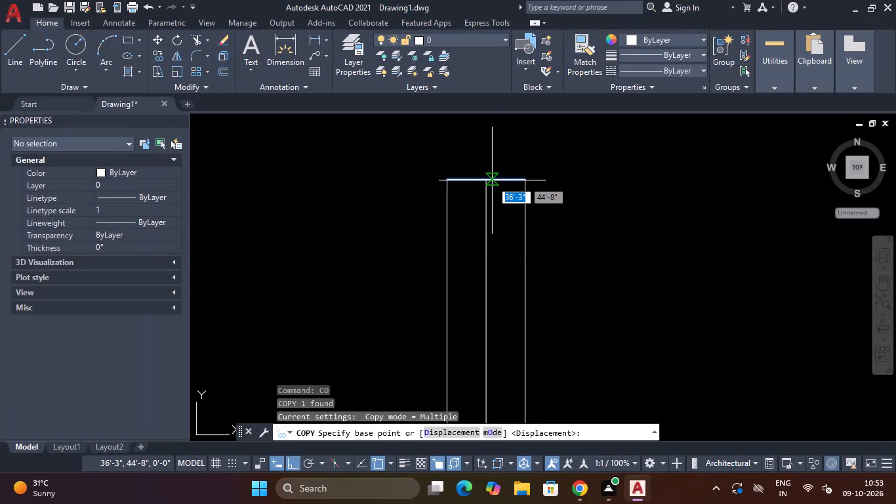
{"action": "left_click", "coordinate": [489, 180]}
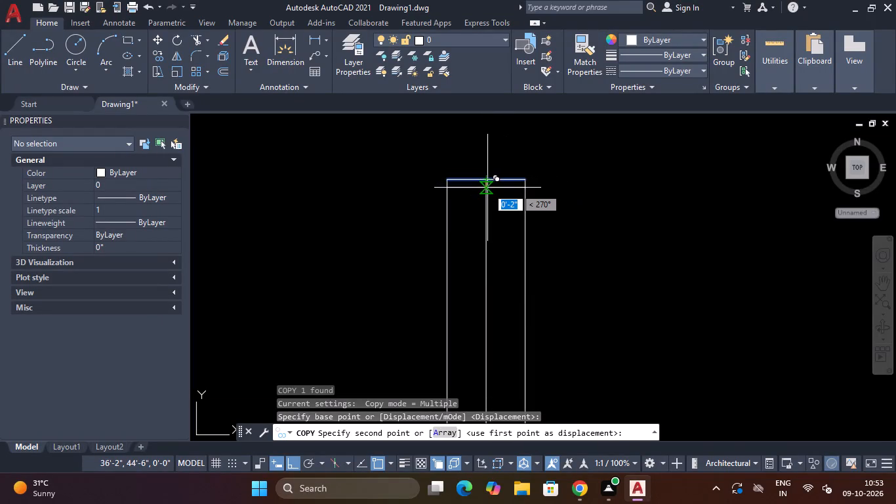
{"action": "scroll", "coordinate": [487, 189], "scroll_direction": "up", "scroll_amount": 3}
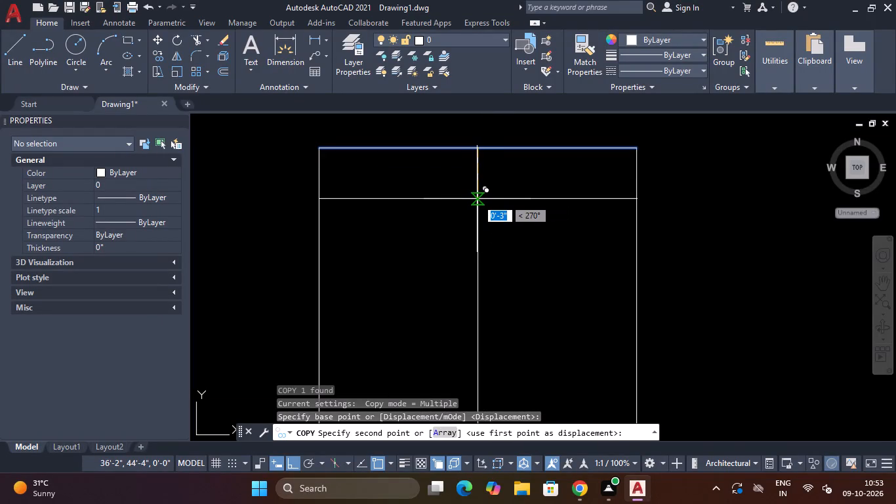
{"action": "type", "text": "A"}
{"action": "key", "text": "space"}
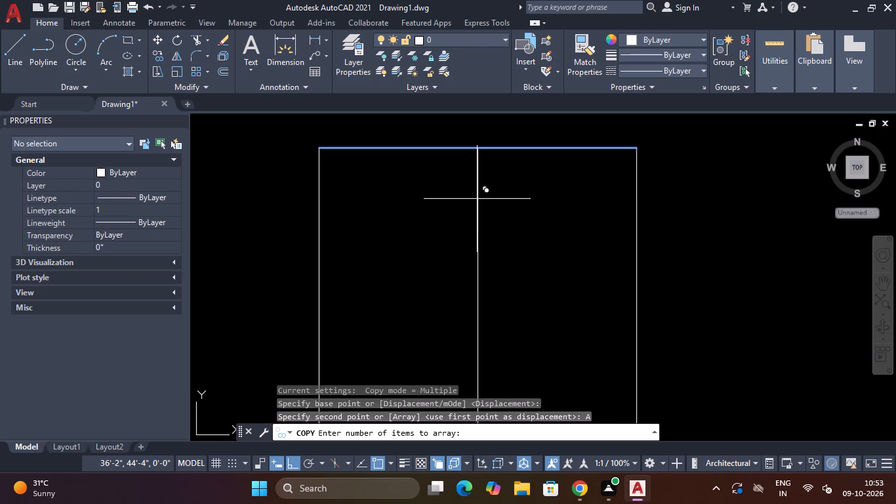
{"action": "type", "text": "25"}
{"action": "key", "text": "Return"}
{"action": "type", "text": "F"}
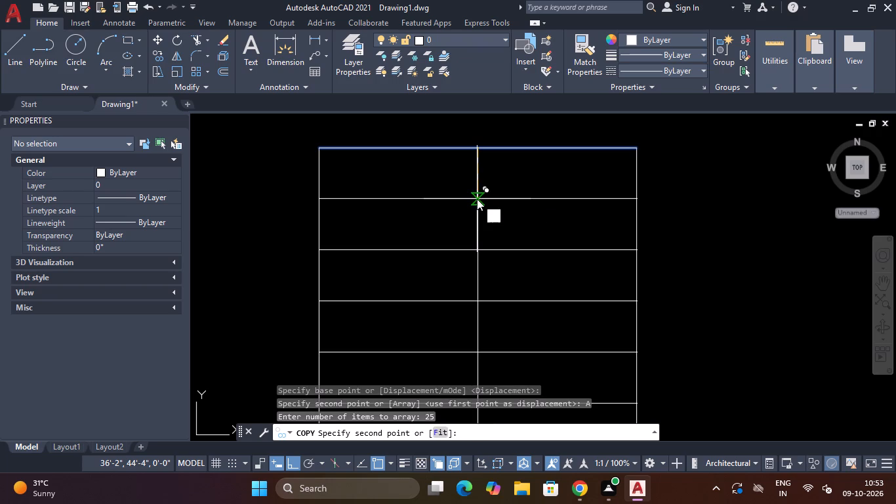
{"action": "key", "text": "space"}
{"action": "scroll", "coordinate": [472, 268], "scroll_direction": "down", "scroll_amount": 2}
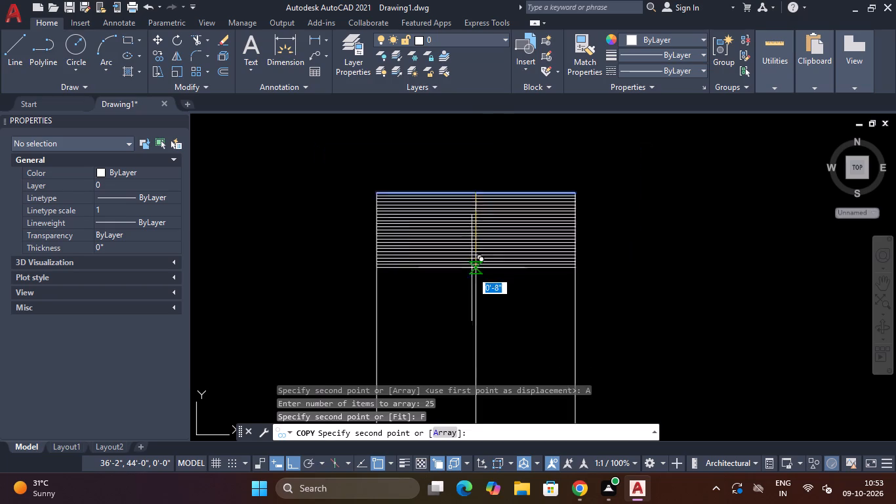
{"action": "scroll", "coordinate": [480, 289], "scroll_direction": "down", "scroll_amount": 4}
{"action": "scroll", "coordinate": [478, 369], "scroll_direction": "up", "scroll_amount": 2}
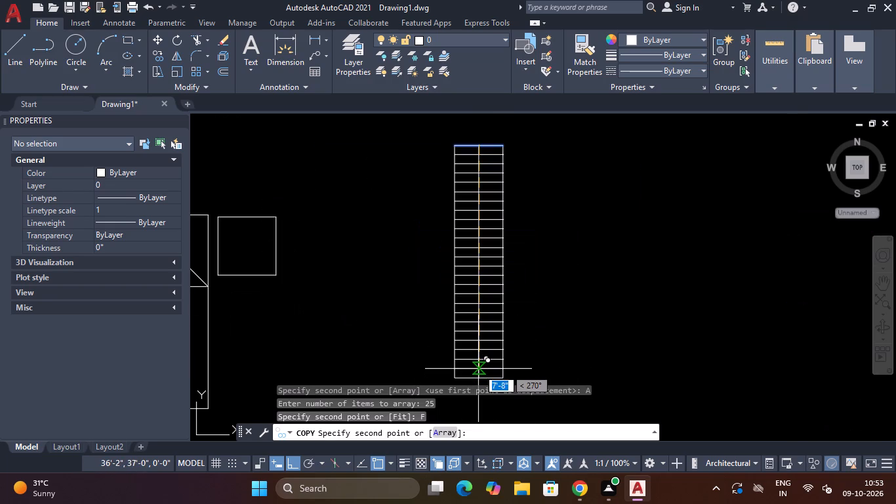
{"action": "scroll", "coordinate": [477, 371], "scroll_direction": "up", "scroll_amount": 2}
{"action": "scroll", "coordinate": [477, 373], "scroll_direction": "down", "scroll_amount": 2}
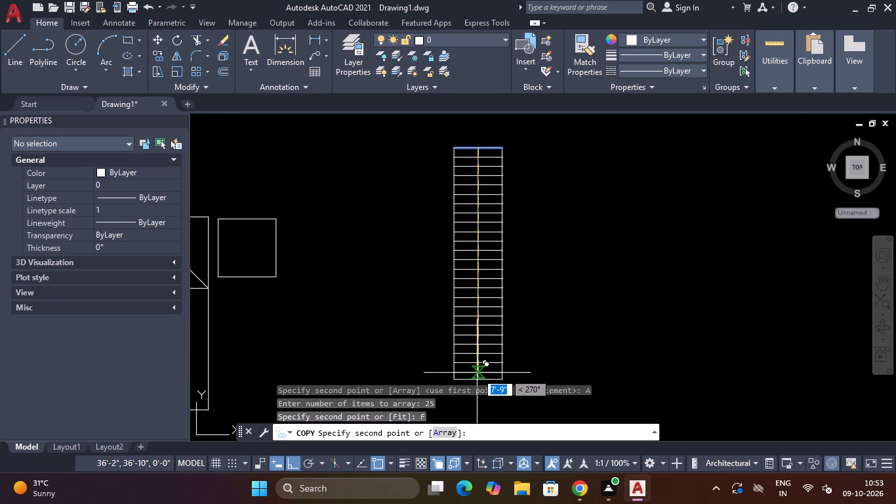
{"action": "left_click", "coordinate": [476, 379]}
{"action": "key", "text": "Escape"}
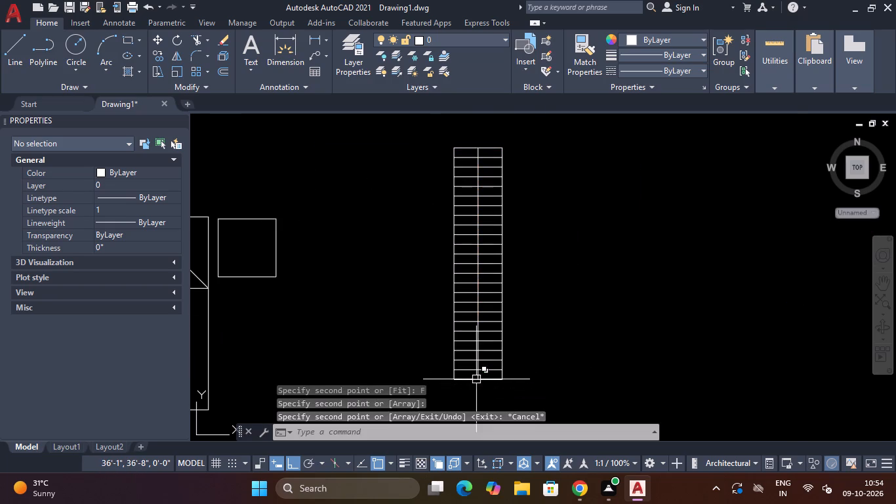
Offset both long edges of the 20" by 8' rectangle 2" inward.
{"action": "type", "text": "O"}
{"action": "key", "text": "space"}
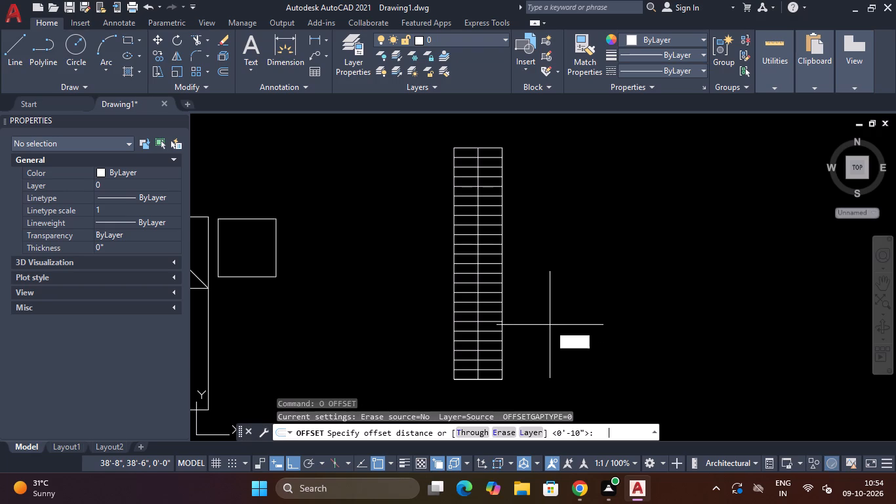
{"action": "key", "text": "2"}
{"action": "key", "text": "shift+quotedbl"}
{"action": "key", "text": "Return"}
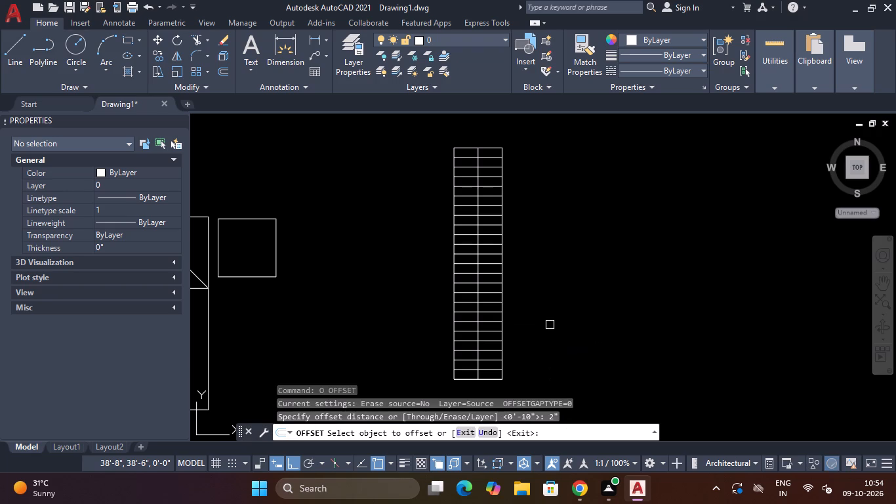
{"action": "scroll", "coordinate": [478, 283], "scroll_direction": "up", "scroll_amount": 2}
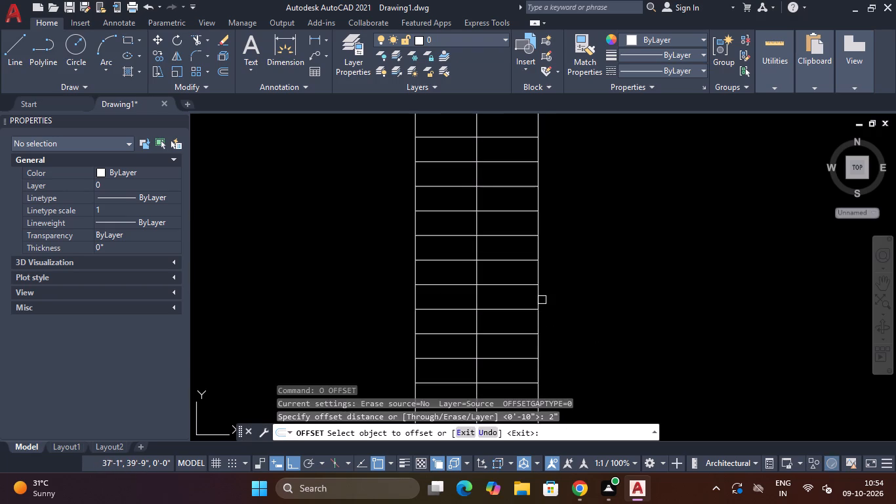
{"action": "left_click_drag", "start_coordinate": [541, 299], "coordinate": [534, 300]}
{"action": "left_click", "coordinate": [516, 299]}
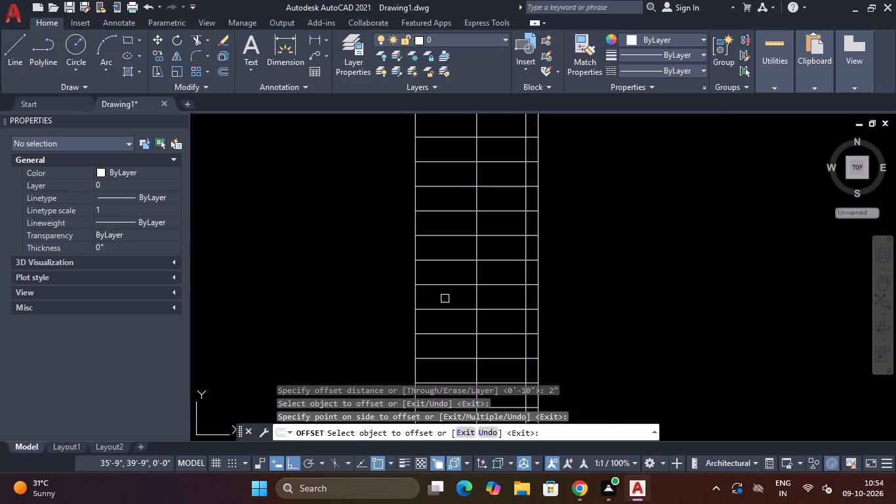
{"action": "left_click", "coordinate": [416, 295]}
{"action": "left_click", "coordinate": [432, 296]}
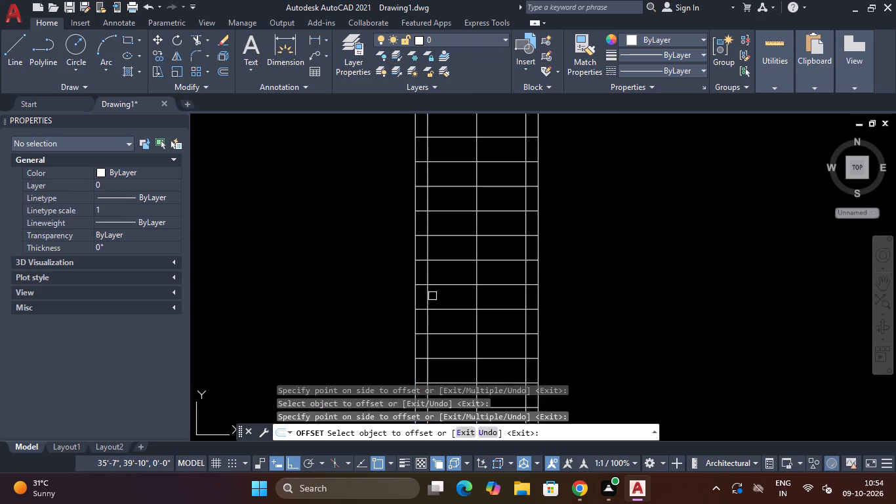
Offset the rectangle's short top and bottom edges 2" inward to complete the inner border.
{"action": "scroll", "coordinate": [441, 299], "scroll_direction": "down", "scroll_amount": 3}
{"action": "scroll", "coordinate": [455, 205], "scroll_direction": "up", "scroll_amount": 3}
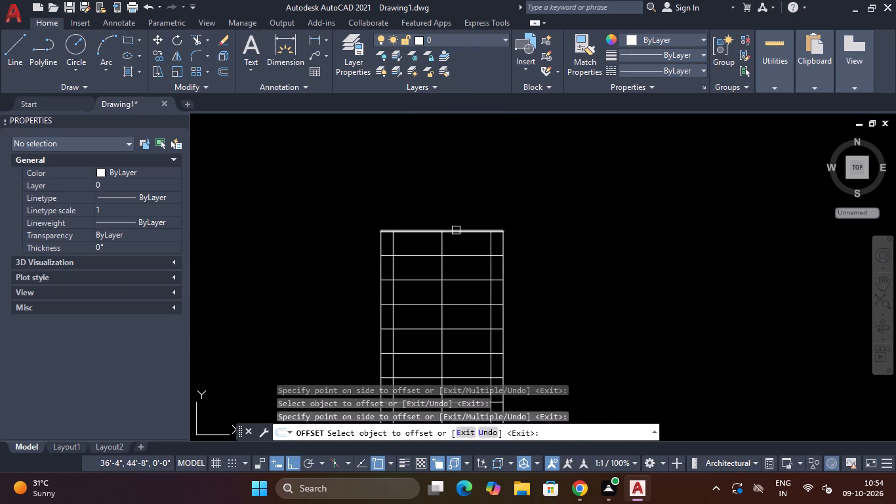
{"action": "left_click", "coordinate": [457, 230]}
{"action": "left_click", "coordinate": [457, 245]}
{"action": "scroll", "coordinate": [455, 271], "scroll_direction": "down", "scroll_amount": 7}
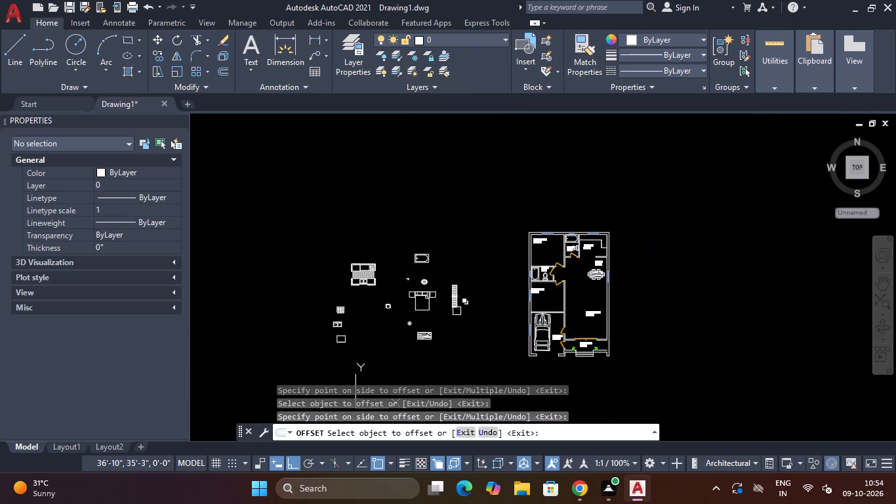
{"action": "scroll", "coordinate": [453, 315], "scroll_direction": "up", "scroll_amount": 7}
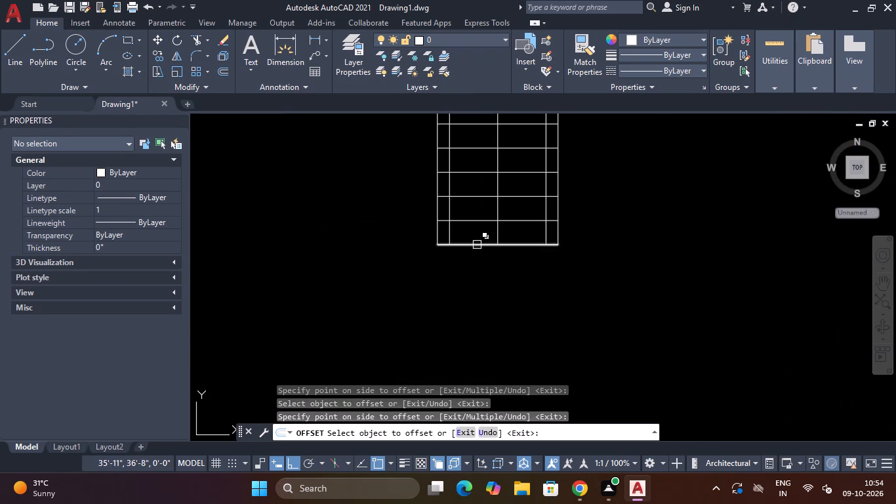
{"action": "left_click", "coordinate": [477, 245]}
{"action": "left_click", "coordinate": [514, 288]}
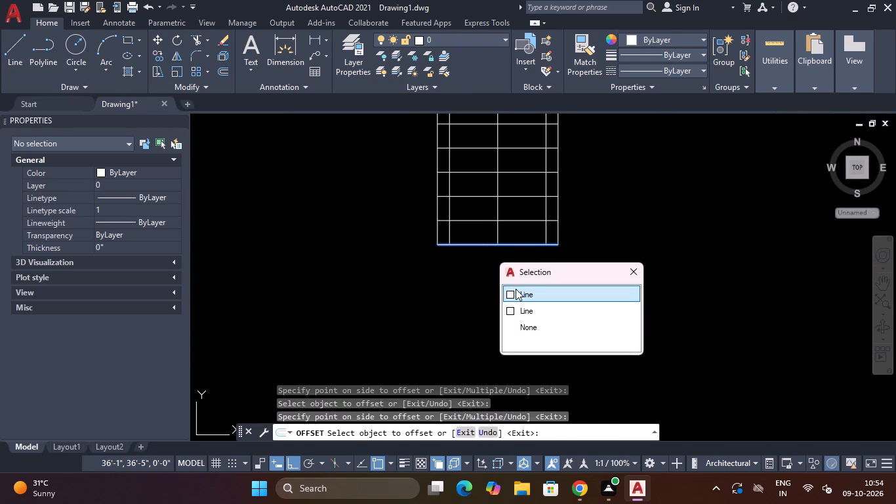
{"action": "left_click", "coordinate": [519, 291]}
{"action": "left_click", "coordinate": [518, 287]}
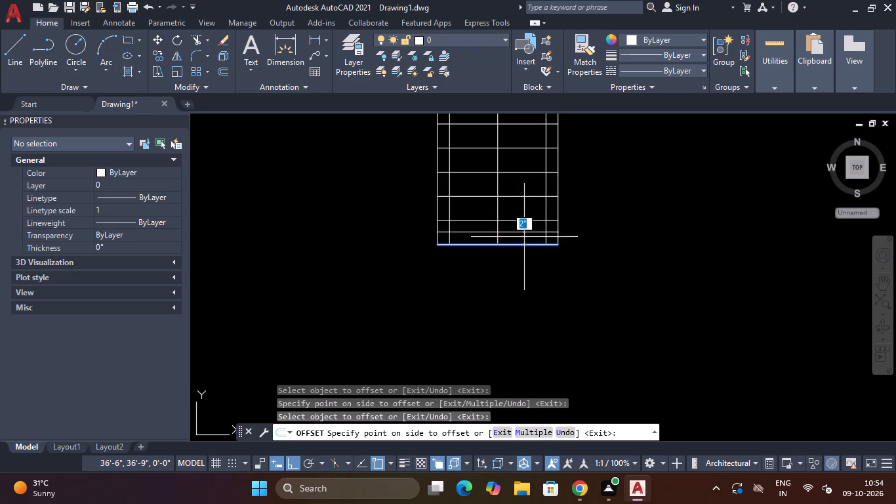
{"action": "left_click", "coordinate": [524, 237]}
{"action": "key", "text": "Escape"}
Trim the centre line, inner border lines and lowest cross lines where they extend into the 2" border at the rectangle's bottom end.
{"action": "type", "text": "TR"}
{"action": "key", "text": "space"}
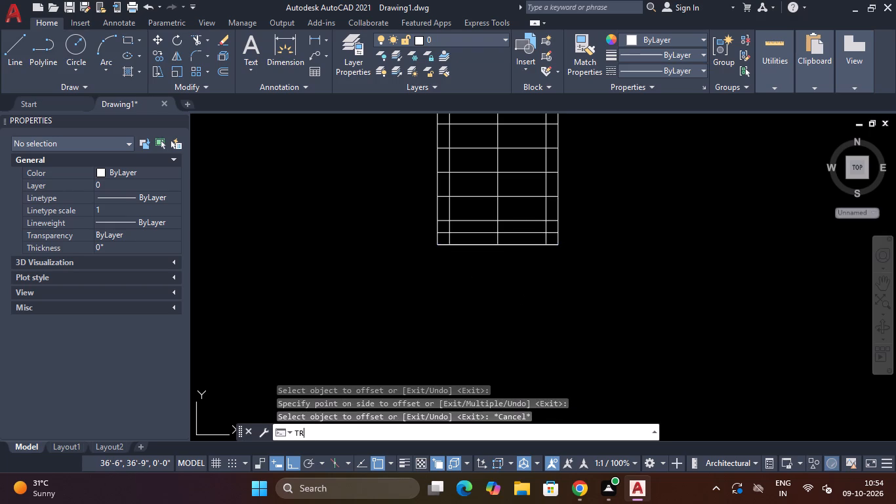
{"action": "scroll", "coordinate": [522, 236], "scroll_direction": "up", "scroll_amount": 2}
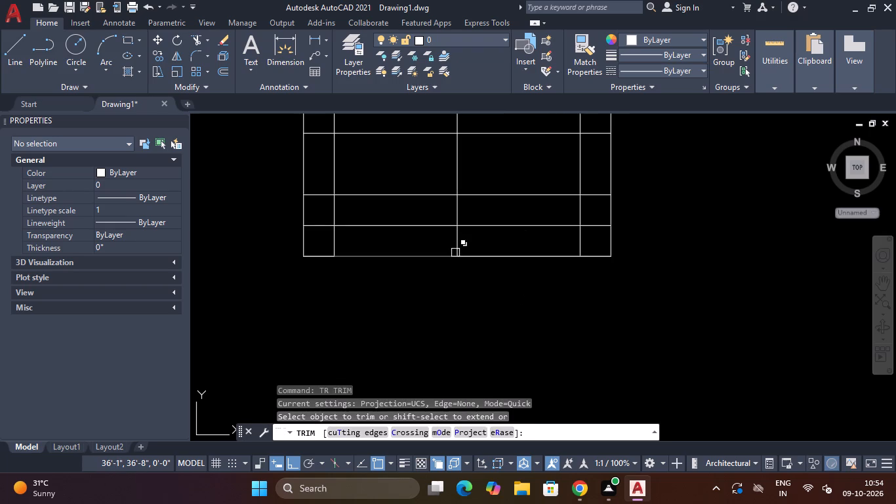
{"action": "left_click", "coordinate": [458, 251]}
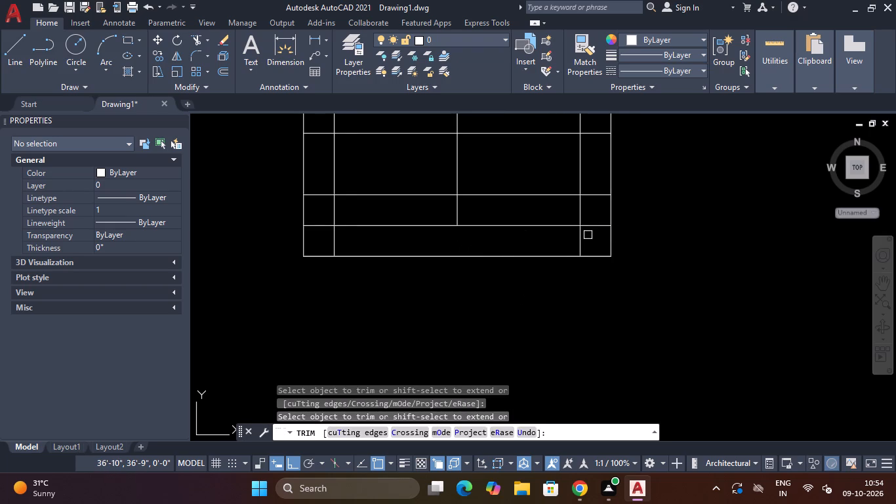
{"action": "left_click", "coordinate": [588, 235]}
{"action": "left_click", "coordinate": [589, 190]}
{"action": "left_click", "coordinate": [587, 242]}
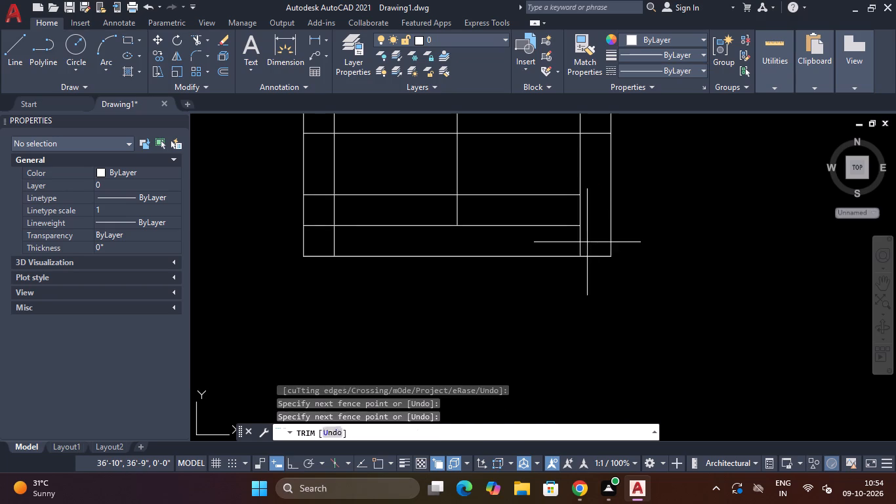
{"action": "left_click", "coordinate": [577, 238]}
{"action": "left_click", "coordinate": [356, 243]}
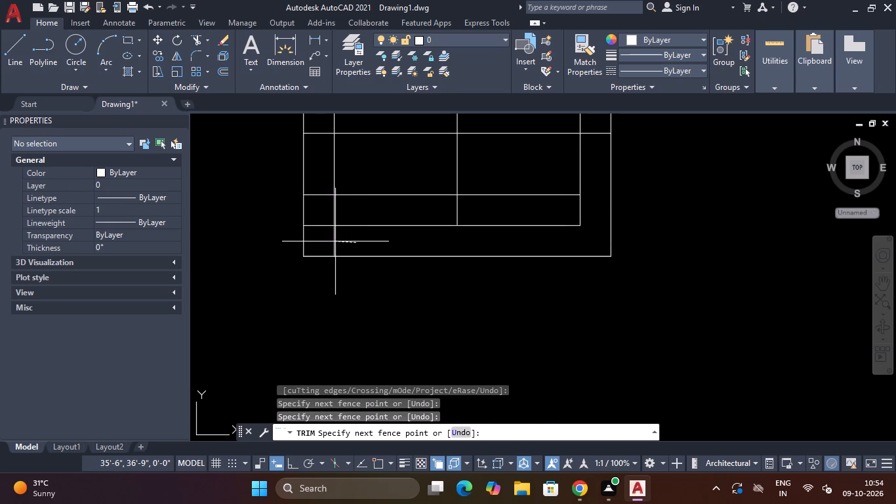
{"action": "left_click", "coordinate": [328, 241]}
{"action": "left_click", "coordinate": [321, 232]}
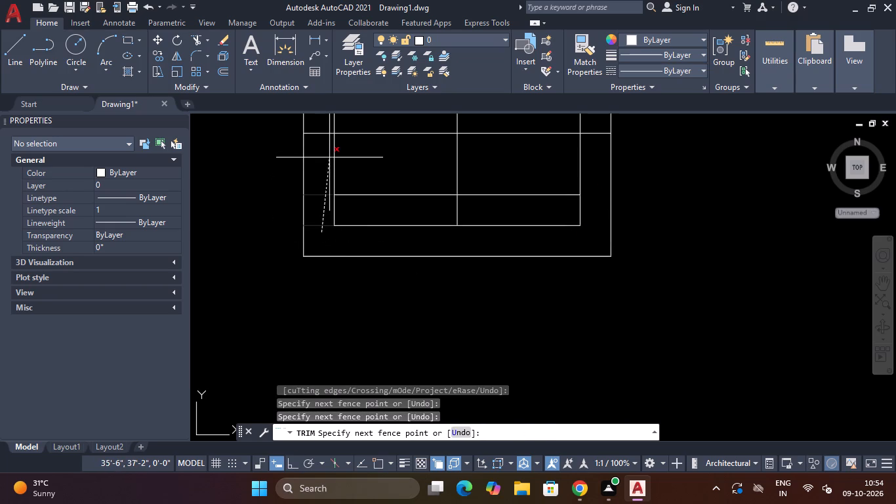
{"action": "left_click", "coordinate": [325, 127]}
Trim the cross line ends inside both 2" side borders along the lower part of the 20" by 8' rectangle.
{"action": "scroll", "coordinate": [324, 135], "scroll_direction": "down", "scroll_amount": 6}
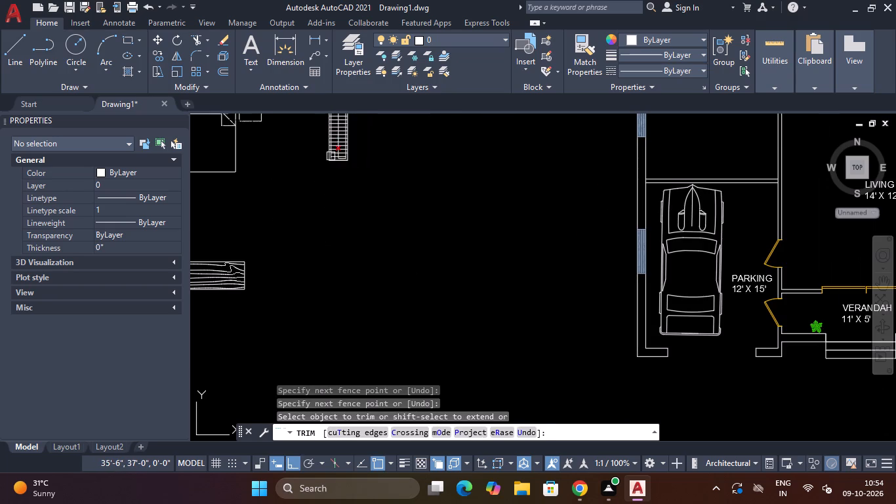
{"action": "scroll", "coordinate": [327, 119], "scroll_direction": "up", "scroll_amount": 4}
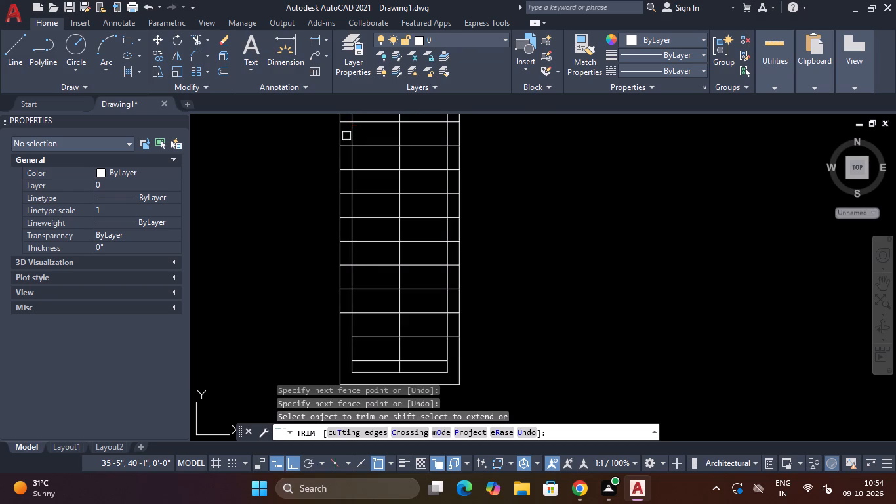
{"action": "left_click", "coordinate": [346, 136]}
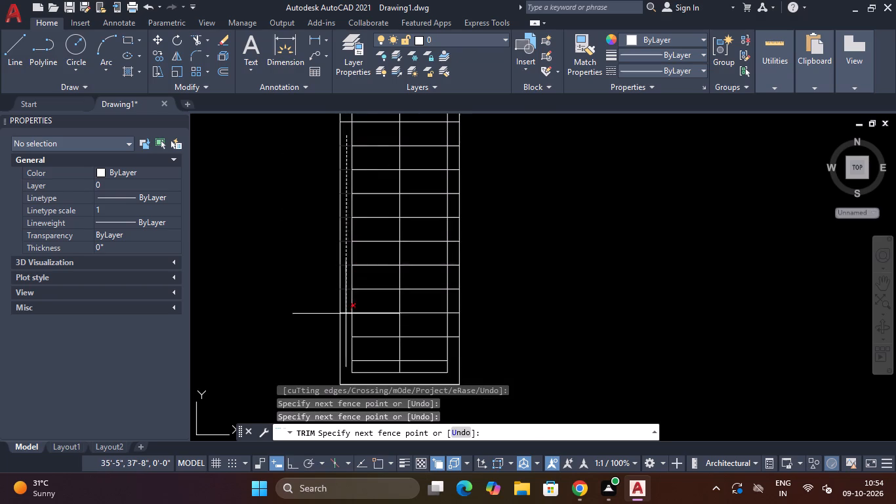
{"action": "left_click", "coordinate": [345, 318]}
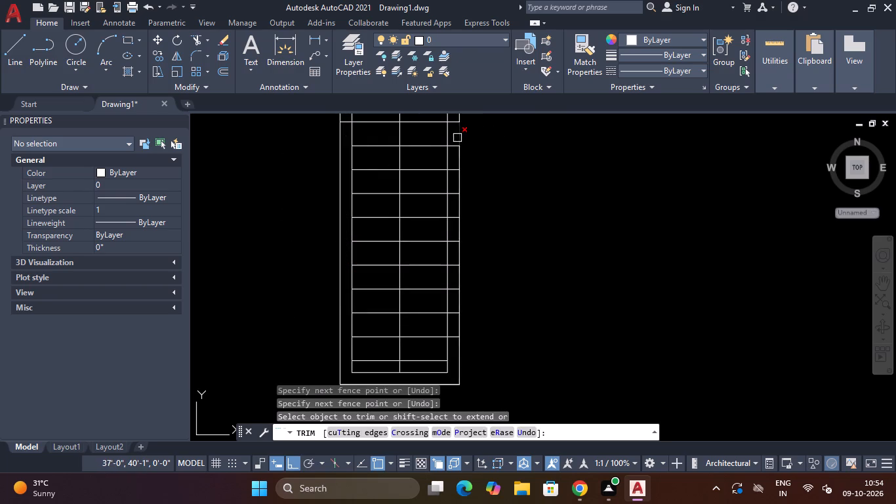
{"action": "left_click", "coordinate": [453, 136]}
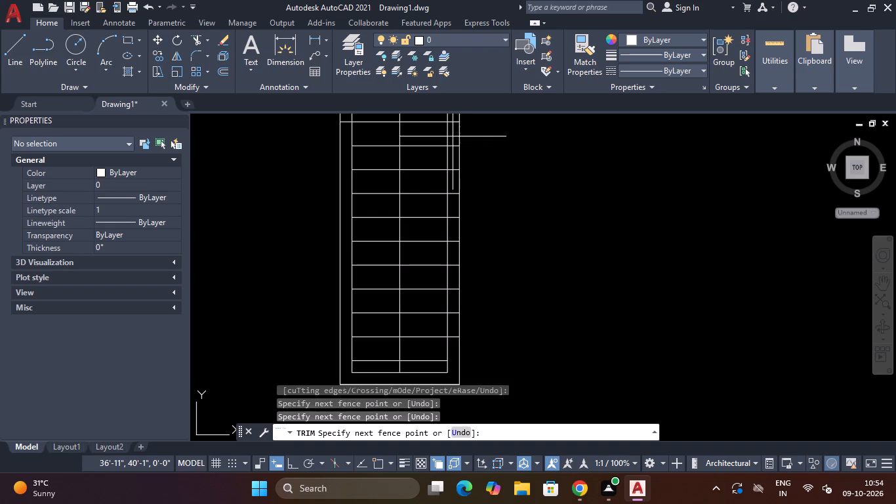
{"action": "left_click", "coordinate": [452, 345]}
Trim the cross line ends inside both 2" side borders along the middle part of the rectangle.
{"action": "scroll", "coordinate": [457, 333], "scroll_direction": "down", "scroll_amount": 4}
{"action": "scroll", "coordinate": [453, 261], "scroll_direction": "up", "scroll_amount": 4}
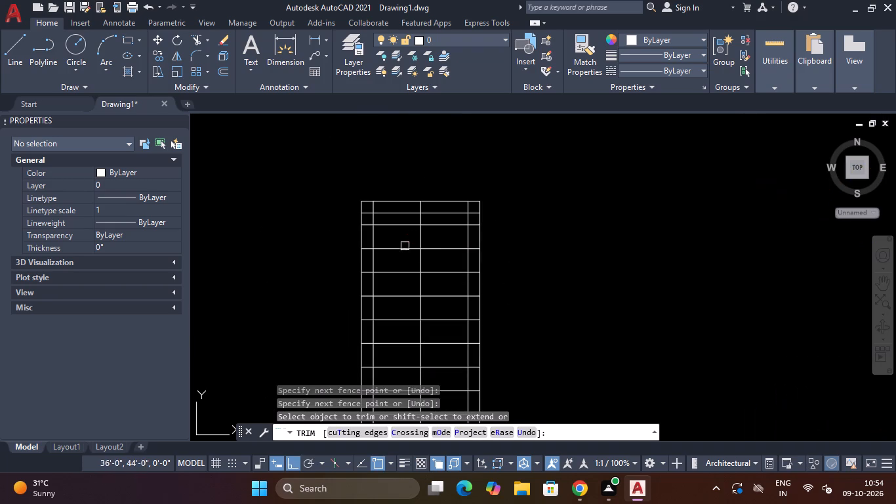
{"action": "scroll", "coordinate": [397, 287], "scroll_direction": "down", "scroll_amount": 3}
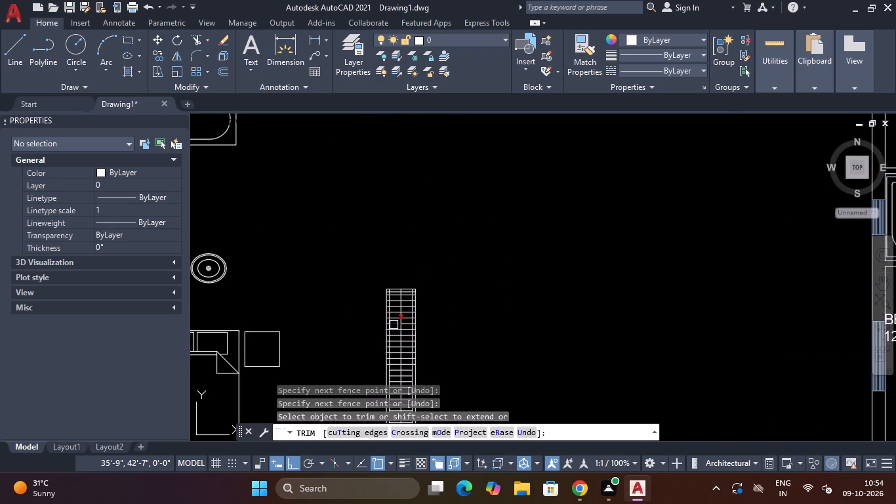
{"action": "scroll", "coordinate": [392, 344], "scroll_direction": "up", "scroll_amount": 1}
{"action": "scroll", "coordinate": [391, 346], "scroll_direction": "down", "scroll_amount": 3}
{"action": "scroll", "coordinate": [391, 346], "scroll_direction": "up", "scroll_amount": 2}
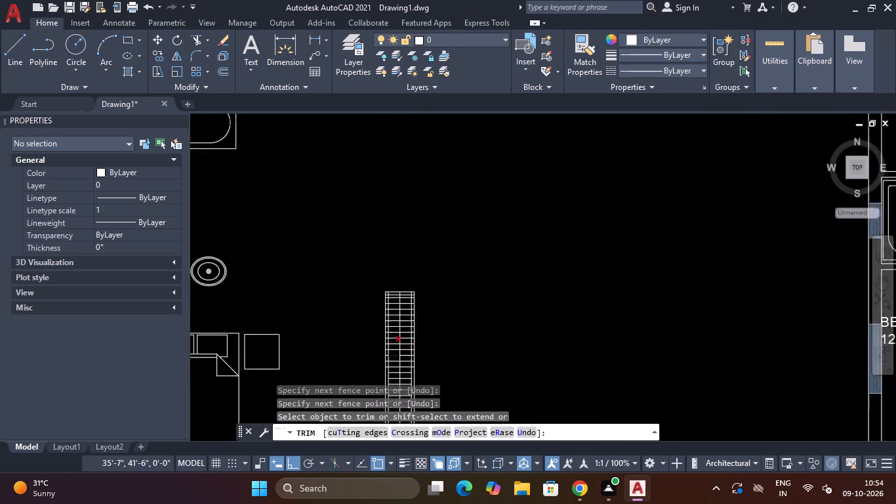
{"action": "scroll", "coordinate": [391, 346], "scroll_direction": "up", "scroll_amount": 1}
{"action": "middle_click_drag", "start_coordinate": [389, 349], "coordinate": [418, 277]}
{"action": "scroll", "coordinate": [413, 270], "scroll_direction": "up", "scroll_amount": 2}
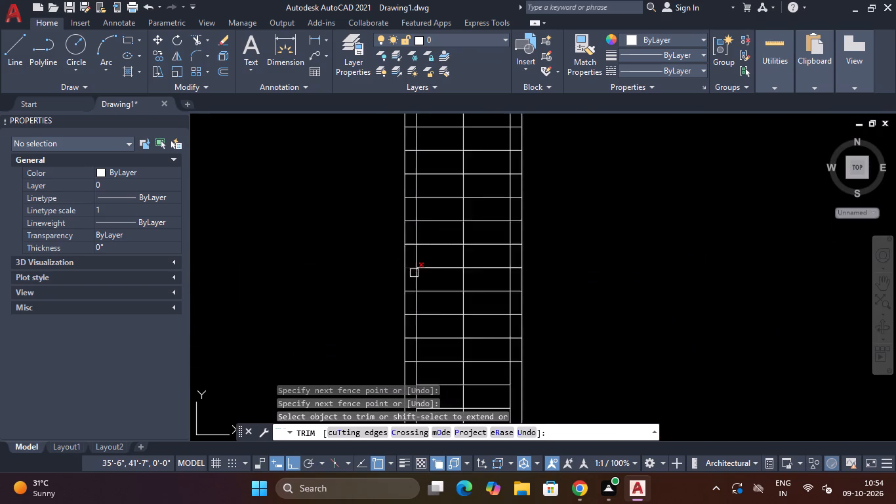
{"action": "scroll", "coordinate": [414, 273], "scroll_direction": "up", "scroll_amount": 1}
{"action": "scroll", "coordinate": [415, 205], "scroll_direction": "down", "scroll_amount": 1}
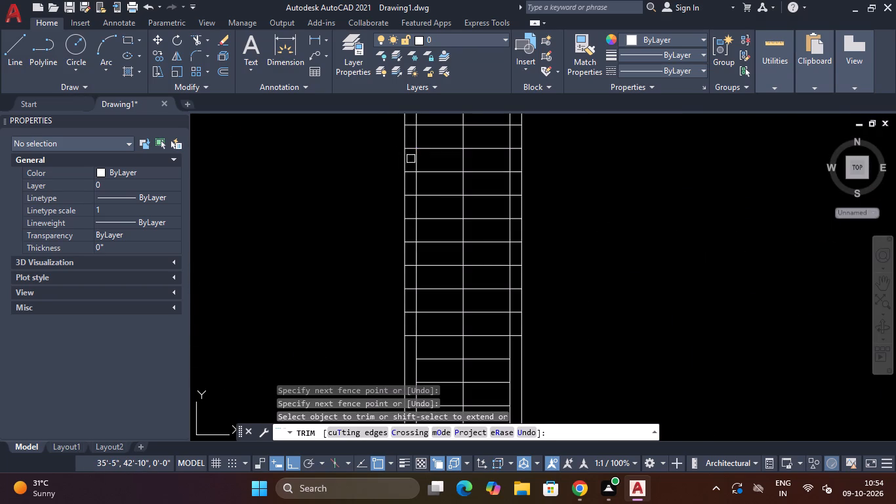
{"action": "left_click", "coordinate": [411, 159]}
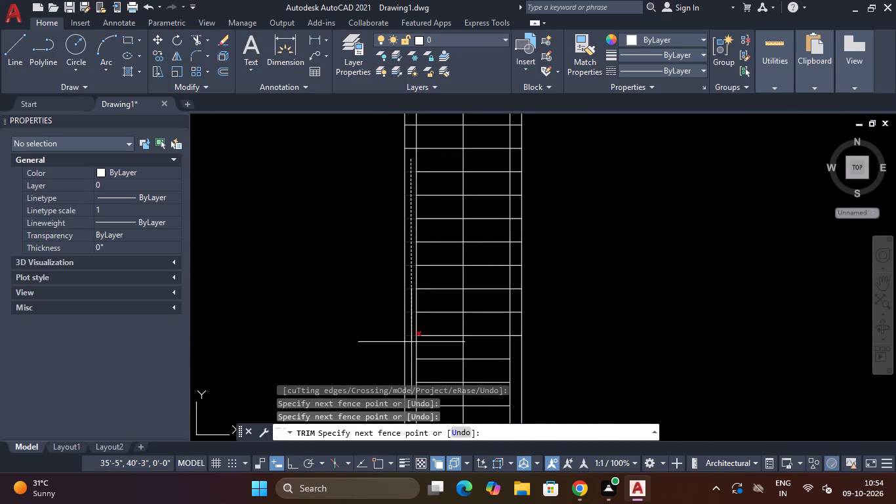
{"action": "left_click", "coordinate": [411, 342]}
{"action": "left_click", "coordinate": [516, 157]}
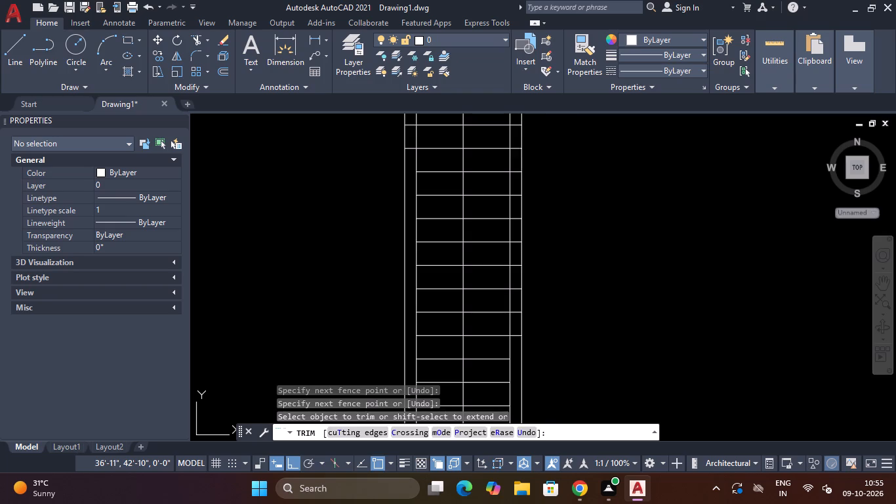
{"action": "left_click", "coordinate": [516, 339]}
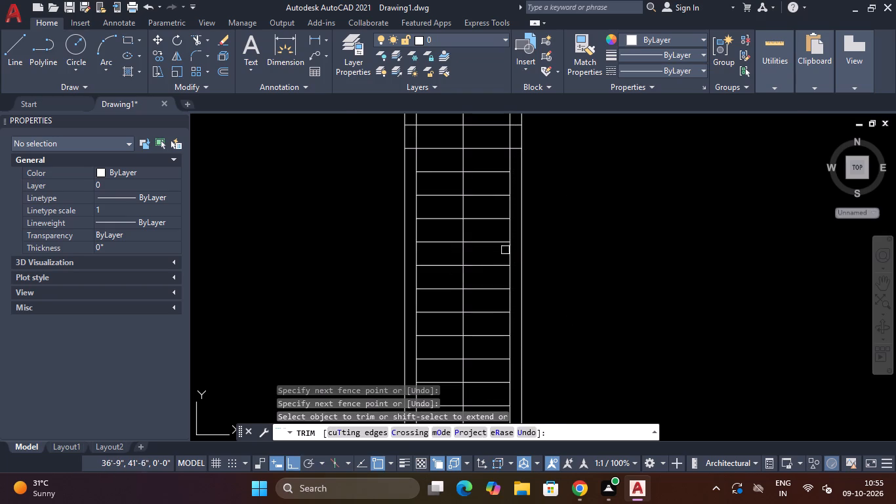
Trim the remaining cross line ends in the side borders and the vertical lines crossing the rectangle's top border.
{"action": "scroll", "coordinate": [504, 248], "scroll_direction": "down", "scroll_amount": 4}
{"action": "scroll", "coordinate": [492, 237], "scroll_direction": "up", "scroll_amount": 4}
{"action": "scroll", "coordinate": [469, 163], "scroll_direction": "down", "scroll_amount": 4}
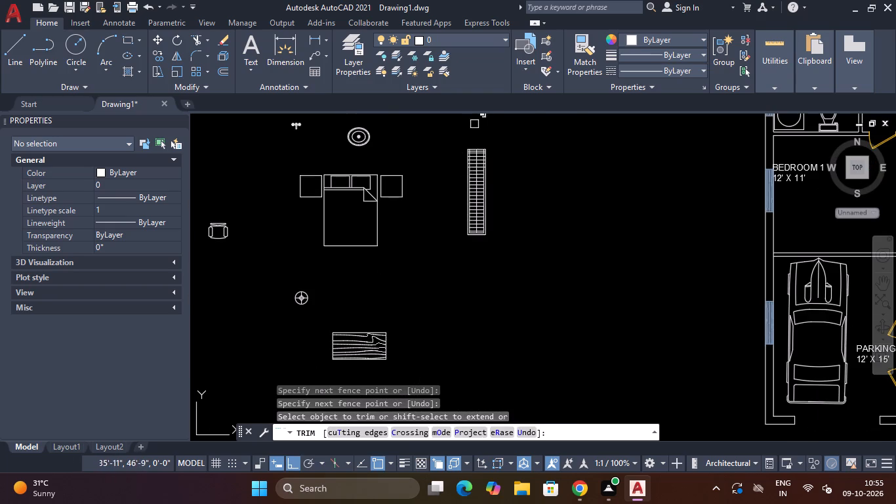
{"action": "scroll", "coordinate": [476, 116], "scroll_direction": "up", "scroll_amount": 2}
{"action": "scroll", "coordinate": [456, 208], "scroll_direction": "up", "scroll_amount": 3}
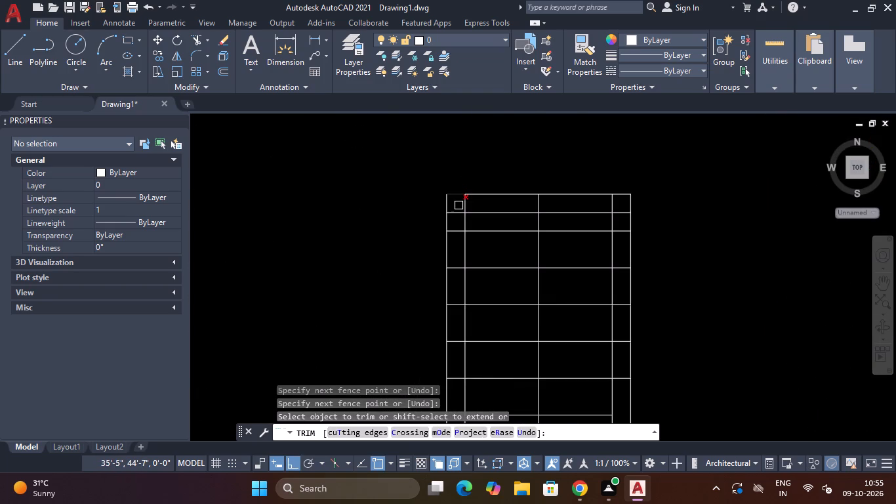
{"action": "left_click", "coordinate": [458, 205]}
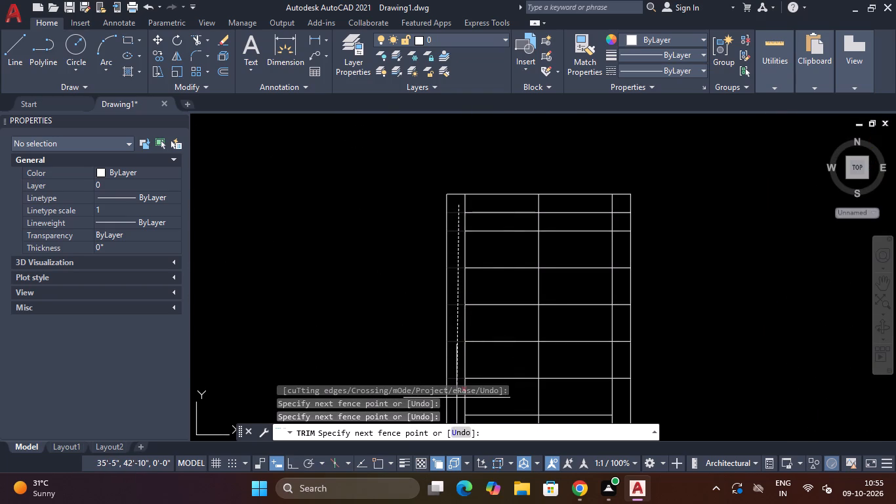
{"action": "left_click", "coordinate": [457, 398]}
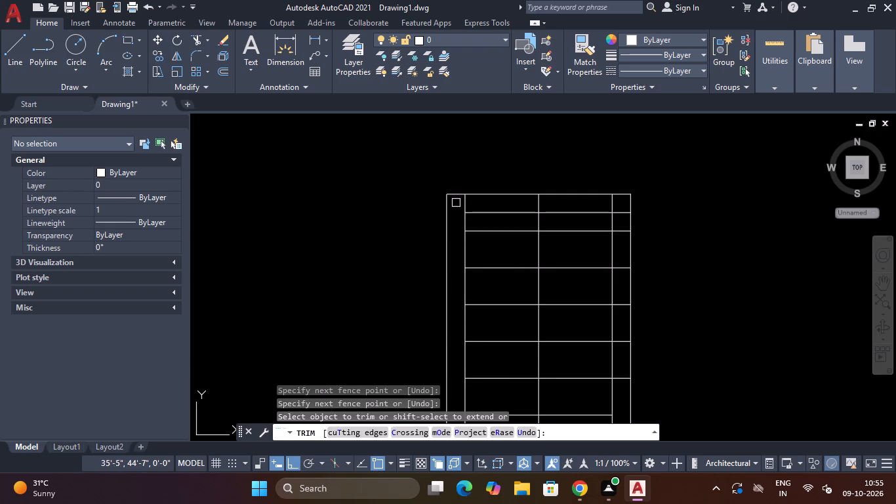
{"action": "left_click", "coordinate": [456, 203]}
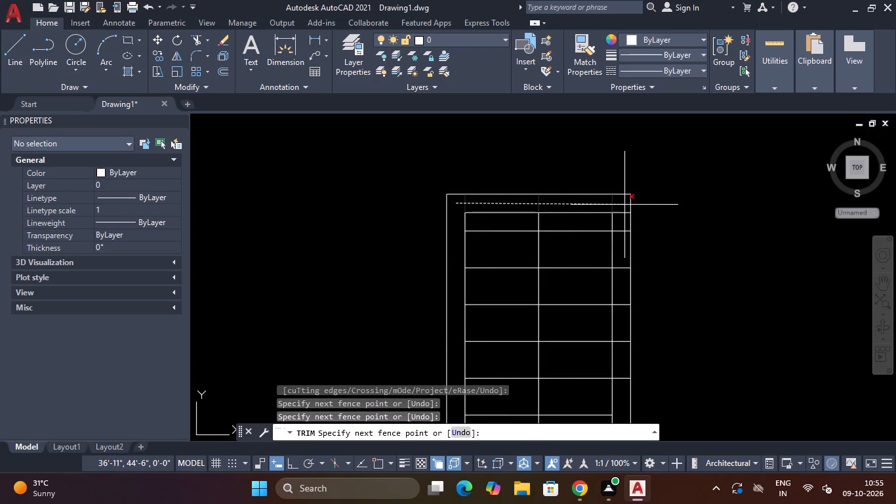
{"action": "left_click", "coordinate": [625, 204]}
{"action": "left_click", "coordinate": [625, 204]}
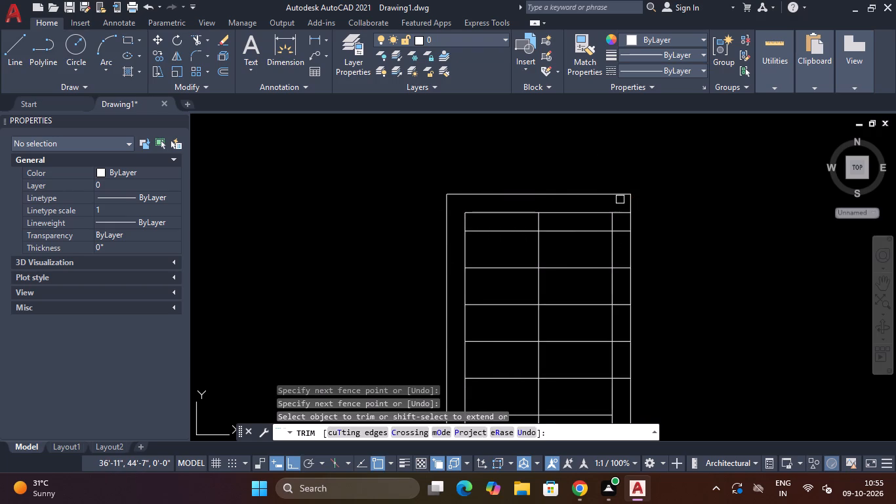
{"action": "left_click", "coordinate": [618, 203]}
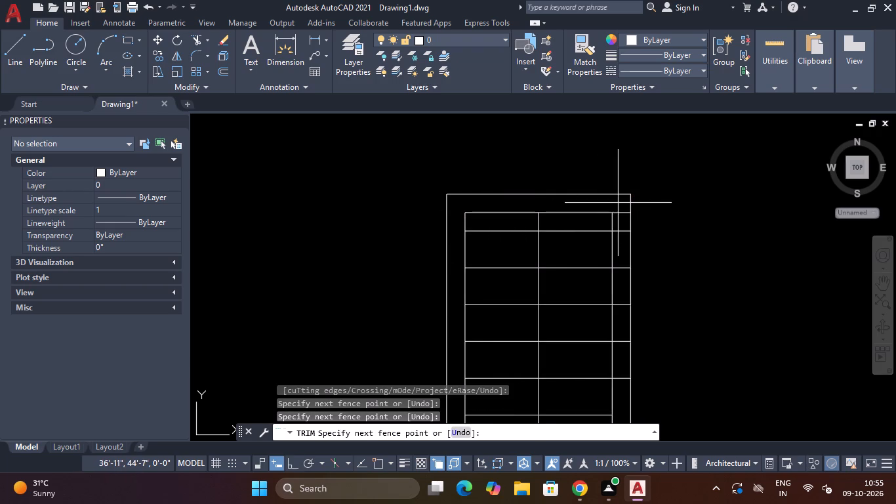
{"action": "left_click", "coordinate": [626, 400]}
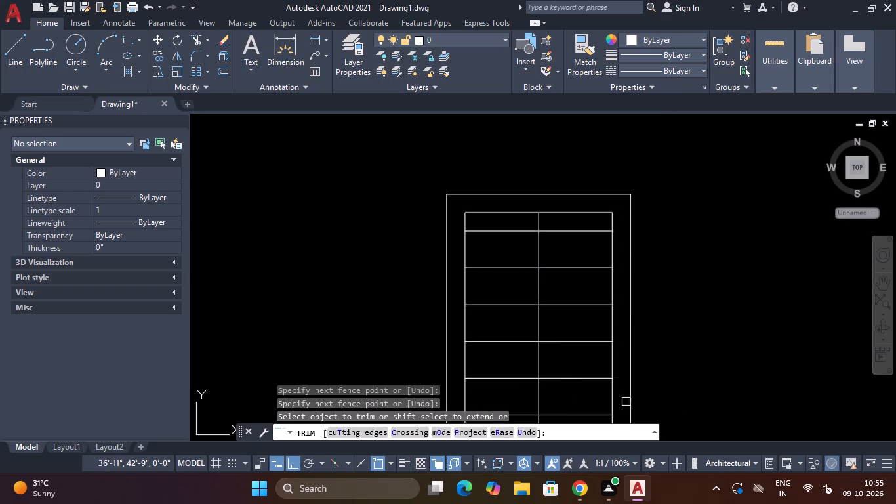
{"action": "key", "text": "Escape"}
Erase the four inner border lines, leaving the outer rectangle, the centre line and the trimmed cross lines.
{"action": "scroll", "coordinate": [550, 214], "scroll_direction": "down", "scroll_amount": 2}
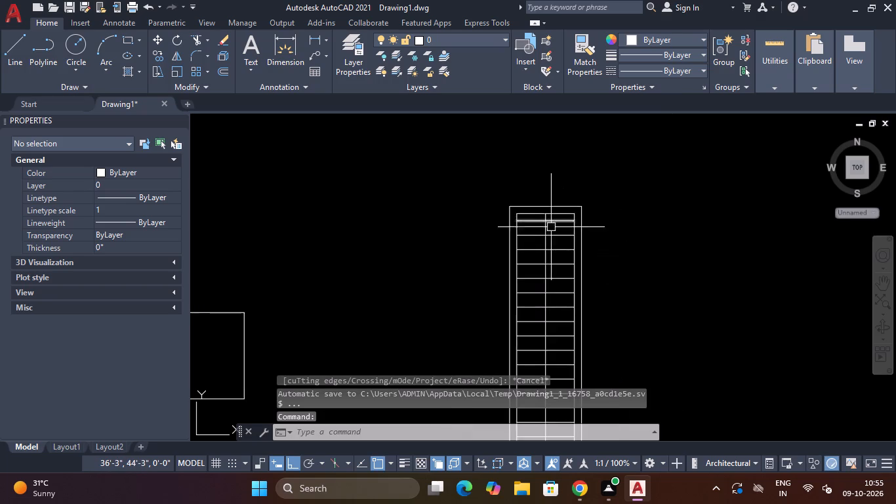
{"action": "scroll", "coordinate": [554, 311], "scroll_direction": "down", "scroll_amount": 1}
{"action": "scroll", "coordinate": [545, 268], "scroll_direction": "up", "scroll_amount": 2}
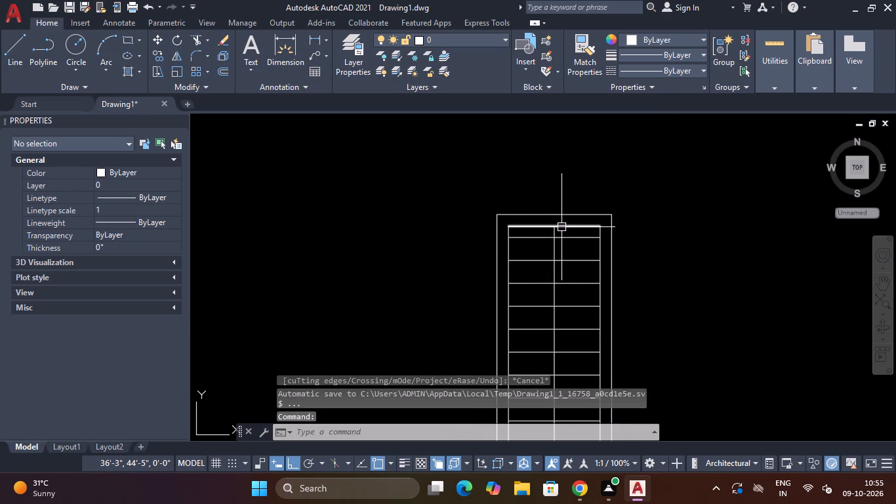
{"action": "left_click", "coordinate": [561, 227]}
{"action": "key", "text": "Delete"}
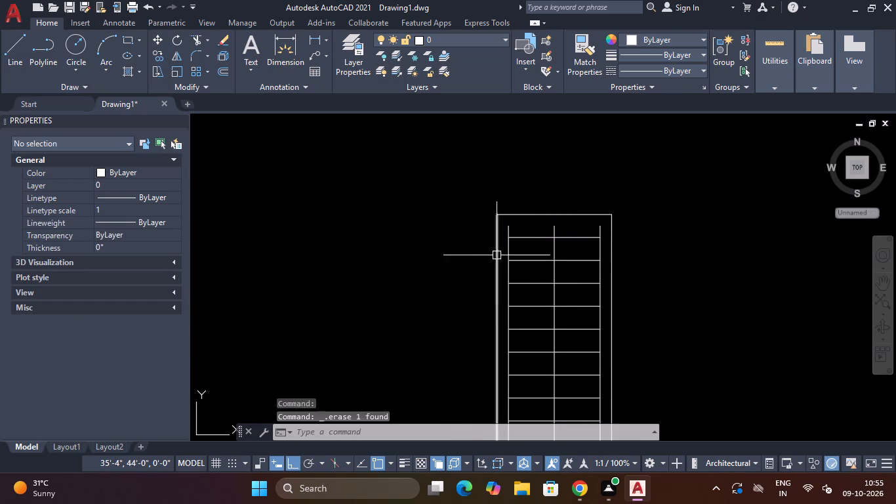
{"action": "left_click", "coordinate": [506, 249]}
{"action": "key", "text": "Delete"}
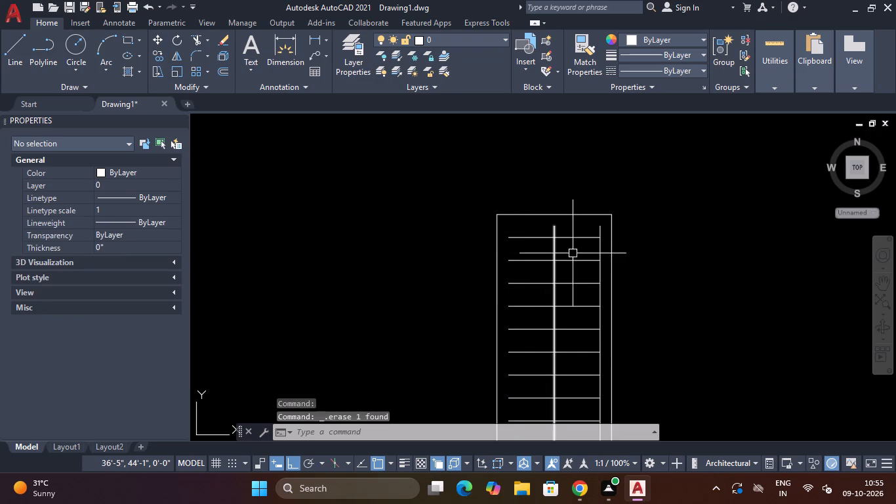
{"action": "left_click", "coordinate": [601, 246]}
{"action": "key", "text": "Delete"}
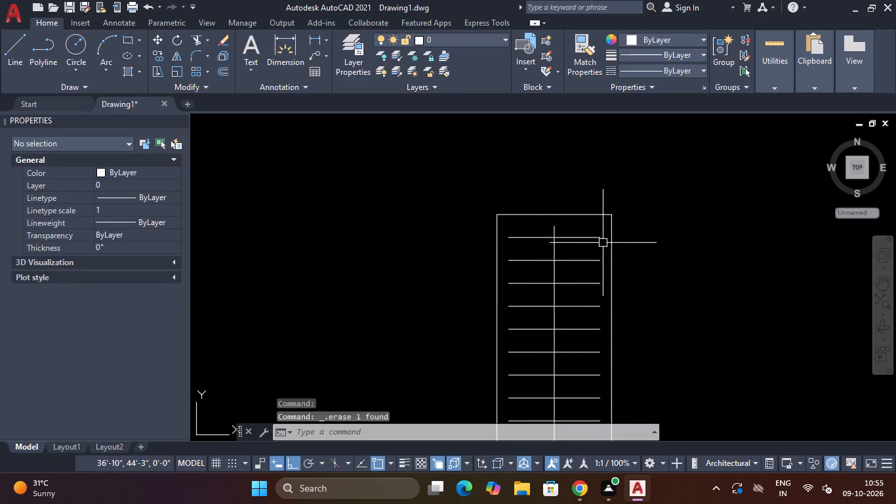
{"action": "scroll", "coordinate": [602, 246], "scroll_direction": "down", "scroll_amount": 6}
{"action": "scroll", "coordinate": [594, 291], "scroll_direction": "up", "scroll_amount": 4}
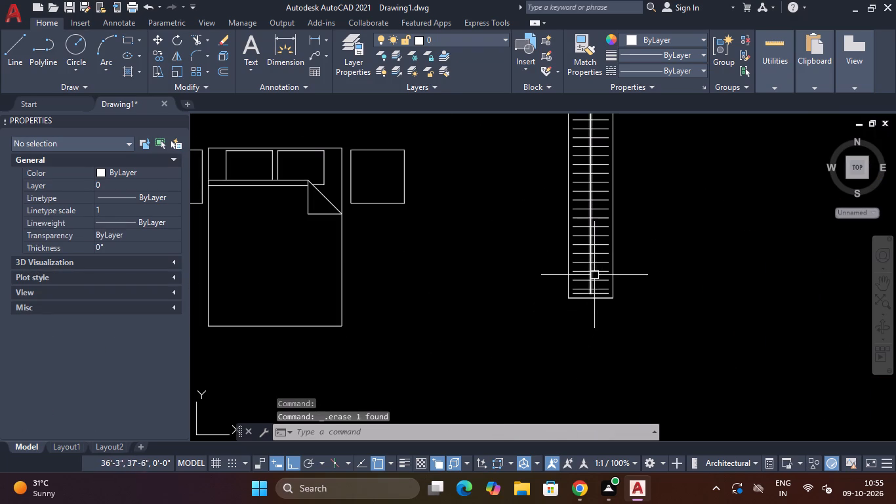
{"action": "scroll", "coordinate": [597, 291], "scroll_direction": "up", "scroll_amount": 3}
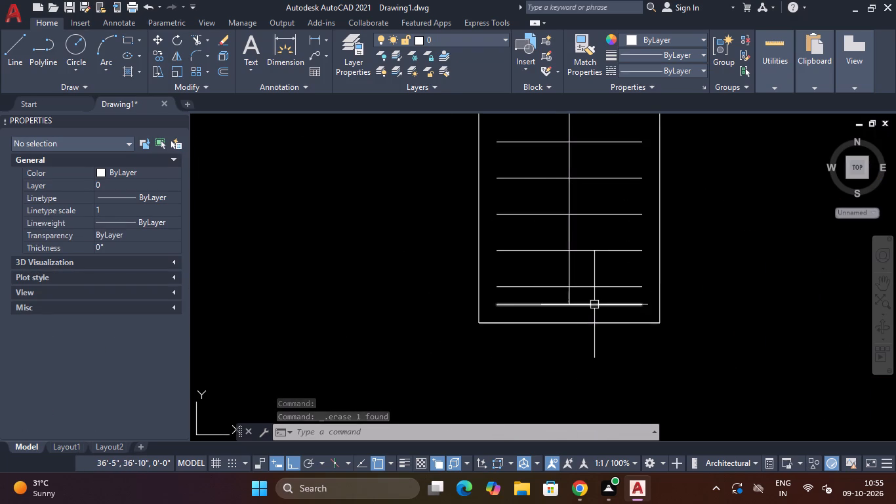
{"action": "left_click", "coordinate": [594, 304]}
{"action": "key", "text": "Delete"}
{"action": "scroll", "coordinate": [591, 299], "scroll_direction": "down", "scroll_amount": 3}
{"action": "scroll", "coordinate": [577, 204], "scroll_direction": "down", "scroll_amount": 1}
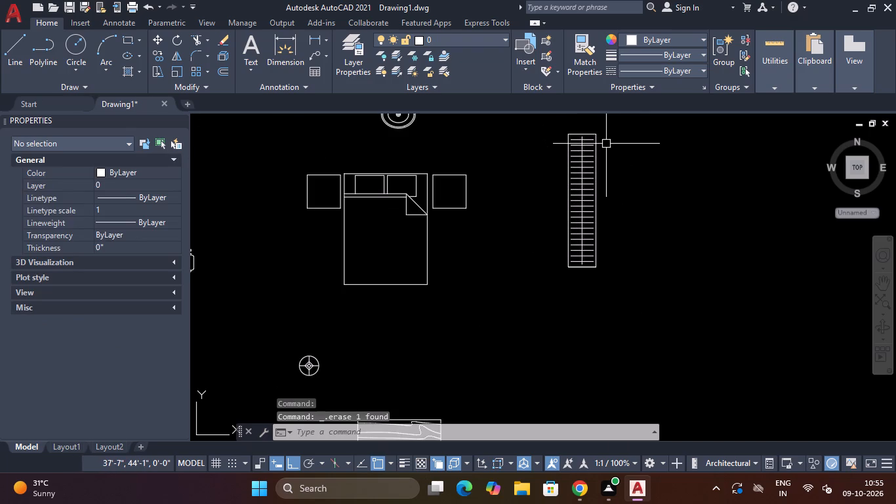
Draw two diagonals from right end to left end, joining the second cross line from the top to the third and the fifth to the sixth.
{"action": "type", "text": "L"}
{"action": "key", "text": "space"}
{"action": "scroll", "coordinate": [603, 142], "scroll_direction": "up", "scroll_amount": 2}
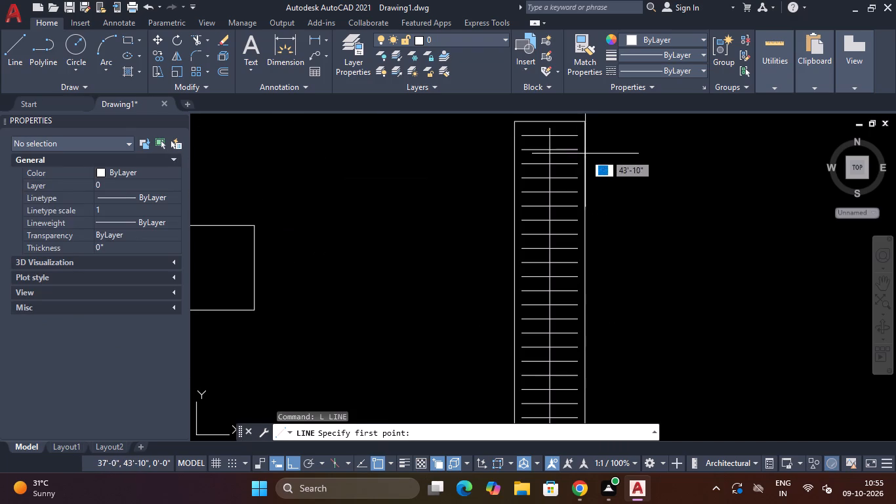
{"action": "left_click", "coordinate": [573, 149]}
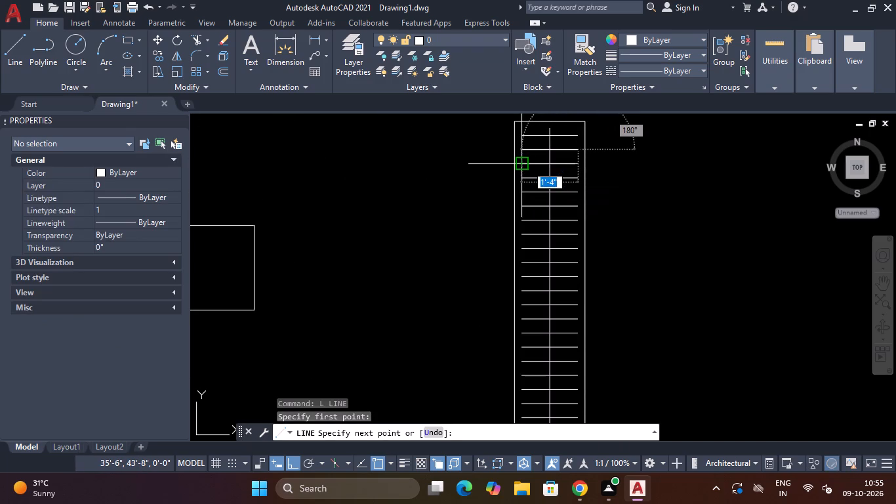
{"action": "left_click", "coordinate": [525, 163]}
{"action": "key", "text": "Escape"}
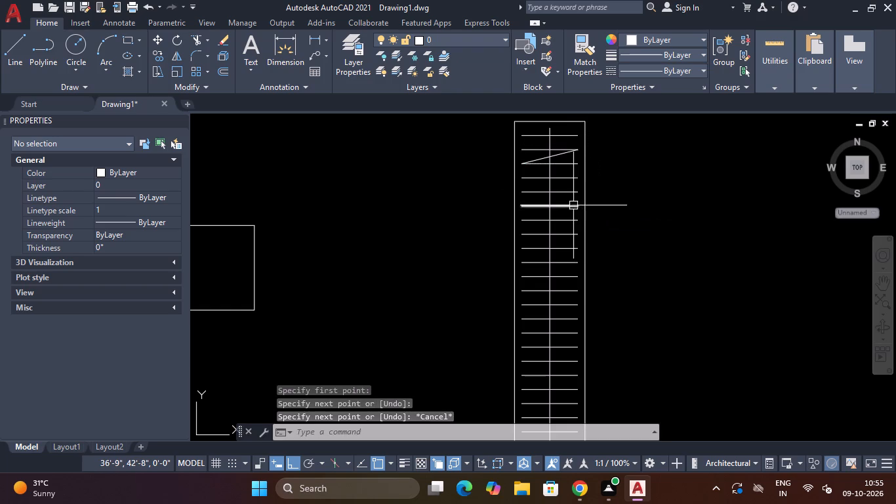
{"action": "key", "text": "space"}
{"action": "left_click", "coordinate": [575, 191]}
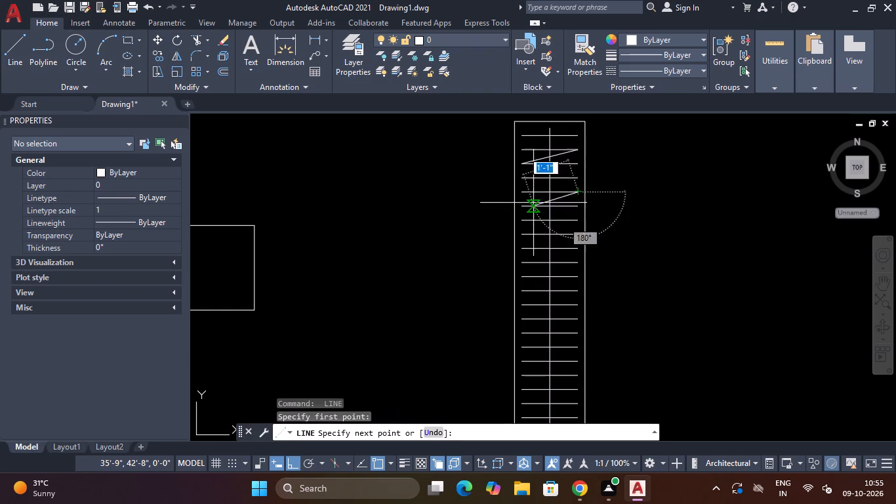
{"action": "left_click", "coordinate": [524, 207]}
{"action": "key", "text": "space"}
Draw diagonals from the eighth cross line's left end to the ninth's right end, and the twelfth's right end to the thirteenth's left end.
{"action": "key", "text": "space"}
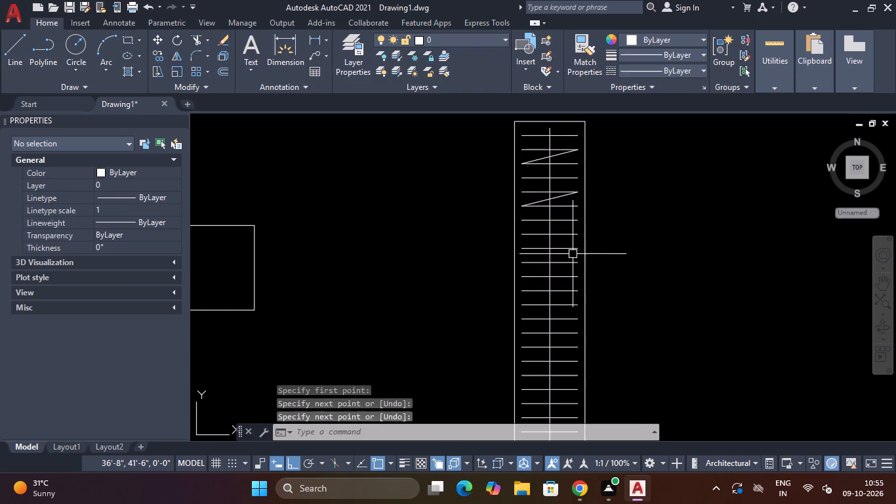
{"action": "left_click_drag", "start_coordinate": [523, 234], "coordinate": [530, 238]}
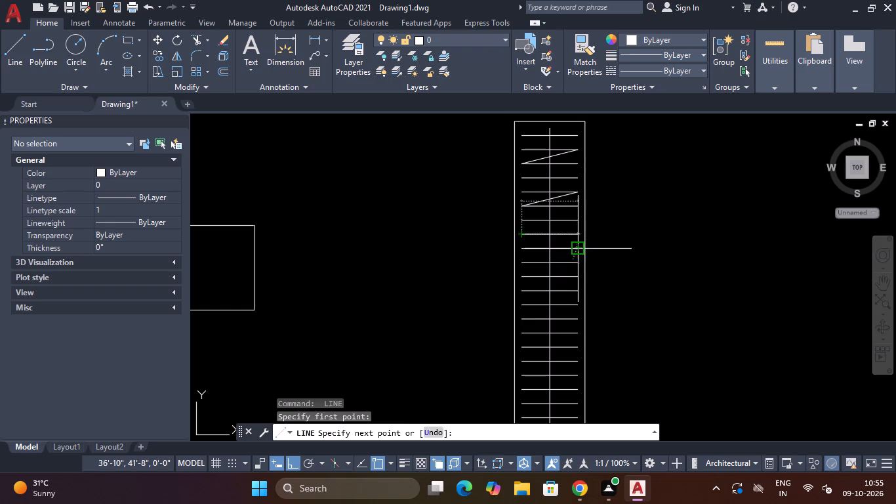
{"action": "left_click", "coordinate": [576, 247]}
{"action": "key", "text": "Escape"}
{"action": "scroll", "coordinate": [572, 282], "scroll_direction": "down", "scroll_amount": 3}
{"action": "scroll", "coordinate": [572, 289], "scroll_direction": "up", "scroll_amount": 3}
{"action": "key", "text": "space"}
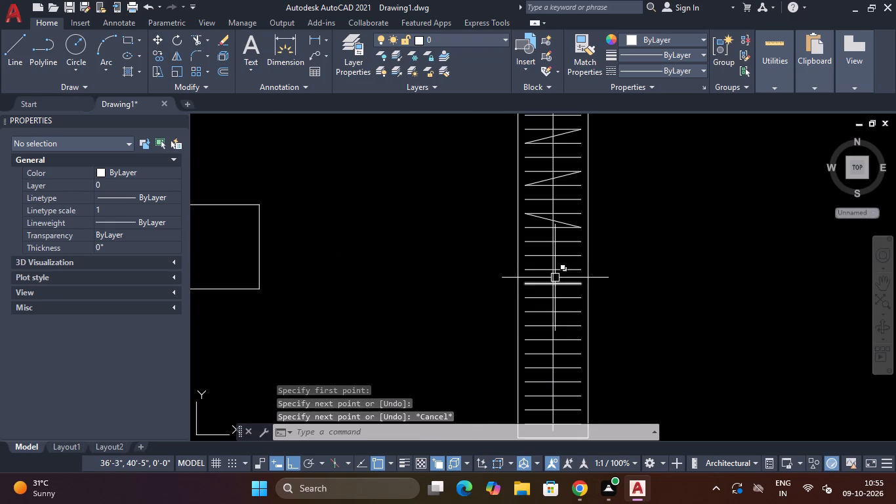
{"action": "left_click", "coordinate": [580, 269]}
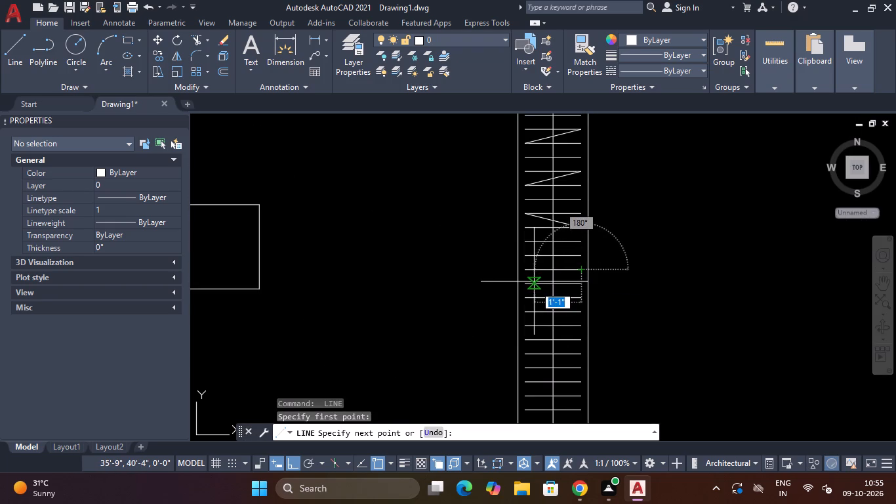
{"action": "left_click", "coordinate": [527, 283]}
{"action": "key", "text": "Escape"}
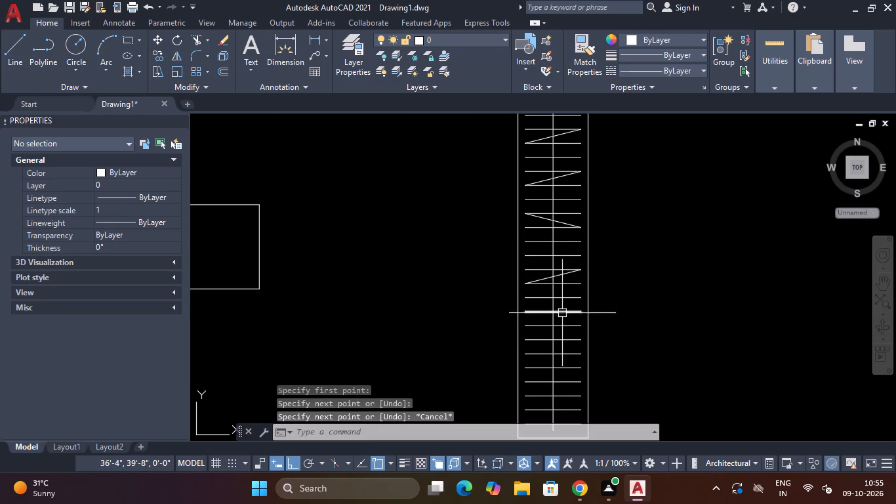
Draw diagonals from the fifteenth cross line's right end to the sixteenth's left end, and the nineteenth's left end to the twentieth's right end.
{"action": "key", "text": "space"}
{"action": "scroll", "coordinate": [575, 371], "scroll_direction": "down", "scroll_amount": 3}
{"action": "scroll", "coordinate": [575, 372], "scroll_direction": "up", "scroll_amount": 3}
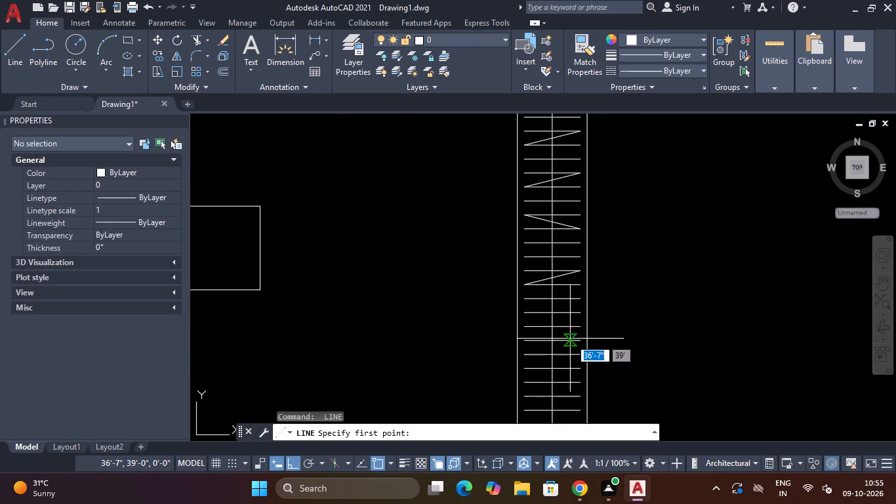
{"action": "left_click", "coordinate": [582, 308]}
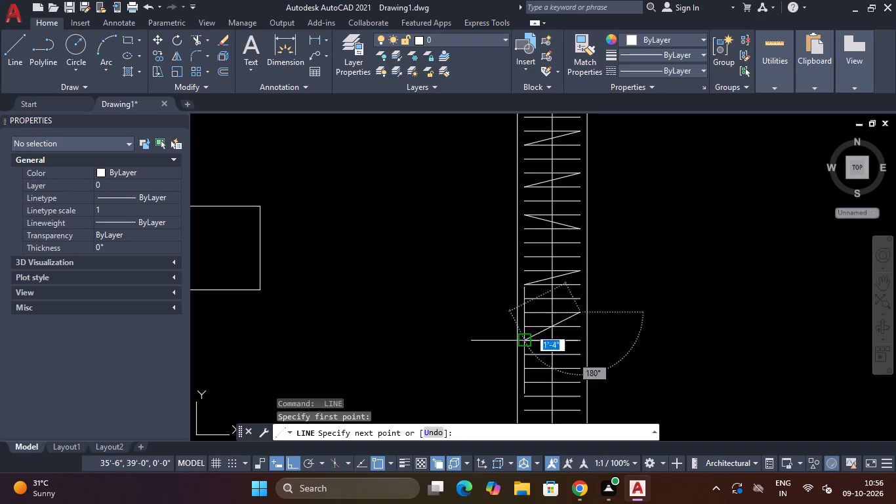
{"action": "left_click", "coordinate": [526, 323]}
{"action": "scroll", "coordinate": [545, 334], "scroll_direction": "down", "scroll_amount": 4}
{"action": "key", "text": "Escape"}
{"action": "key", "text": "space"}
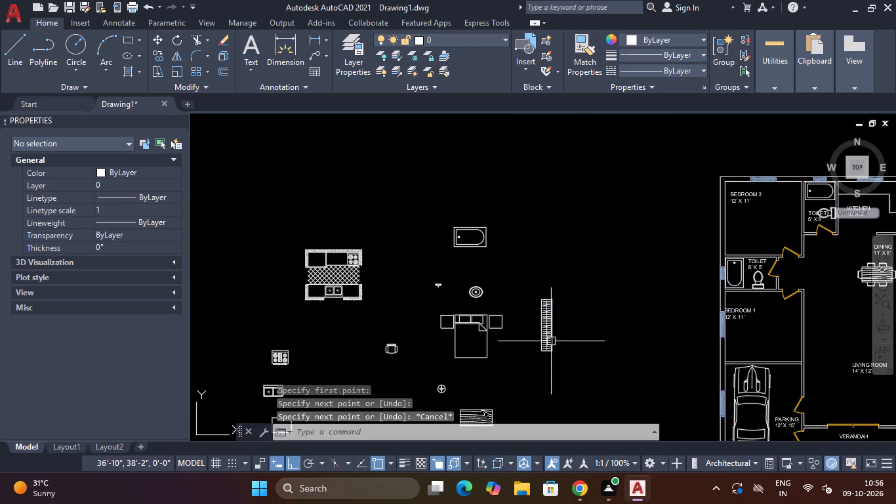
{"action": "scroll", "coordinate": [549, 348], "scroll_direction": "up", "scroll_amount": 4}
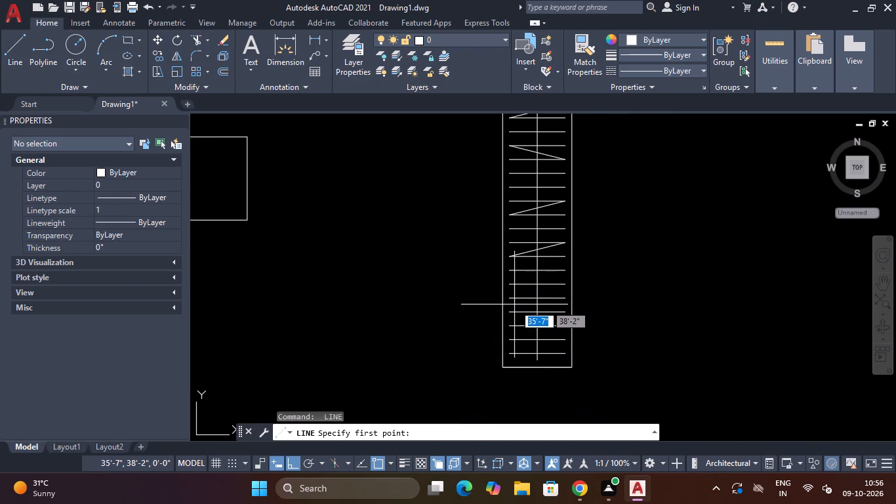
{"action": "left_click", "coordinate": [513, 302]}
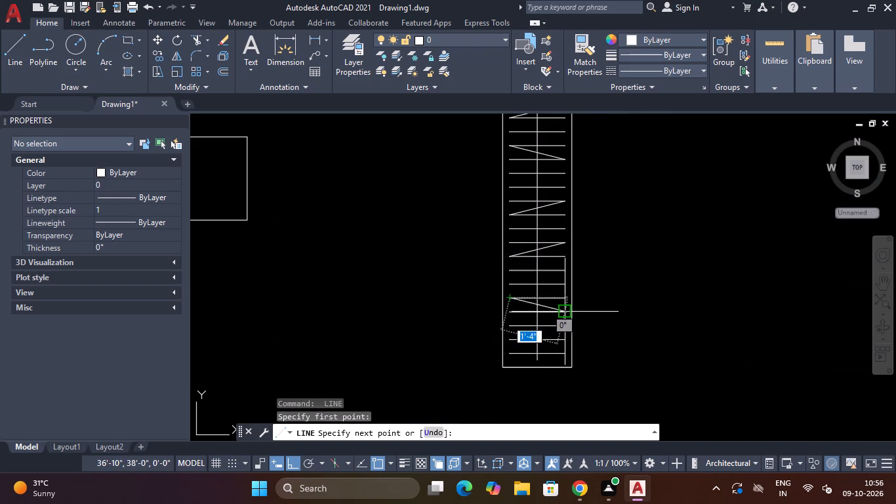
{"action": "left_click", "coordinate": [559, 312]}
{"action": "key", "text": "space"}
{"action": "key", "text": "Escape"}
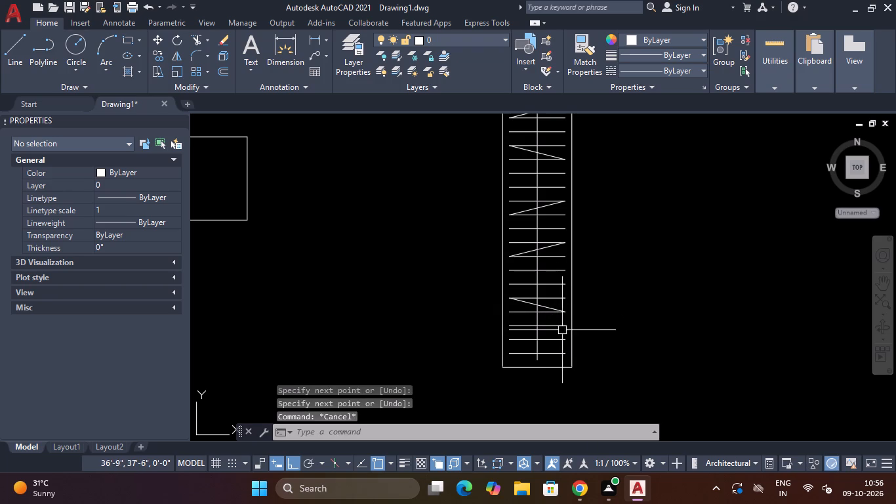
Draw right-to-left diagonals from the third-lowest cross line to the second-lowest, and from the tenth cross line from the top to the eleventh.
{"action": "scroll", "coordinate": [563, 331], "scroll_direction": "up", "scroll_amount": 2}
{"action": "key", "text": "space"}
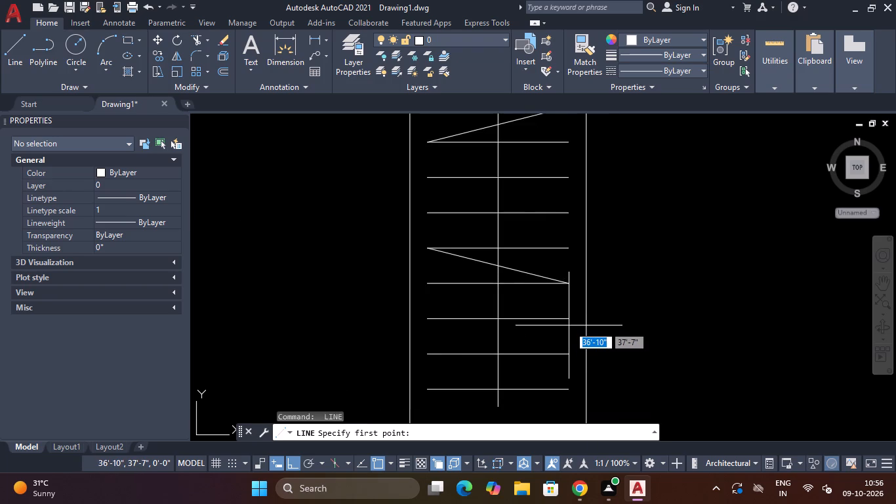
{"action": "left_click", "coordinate": [566, 320]}
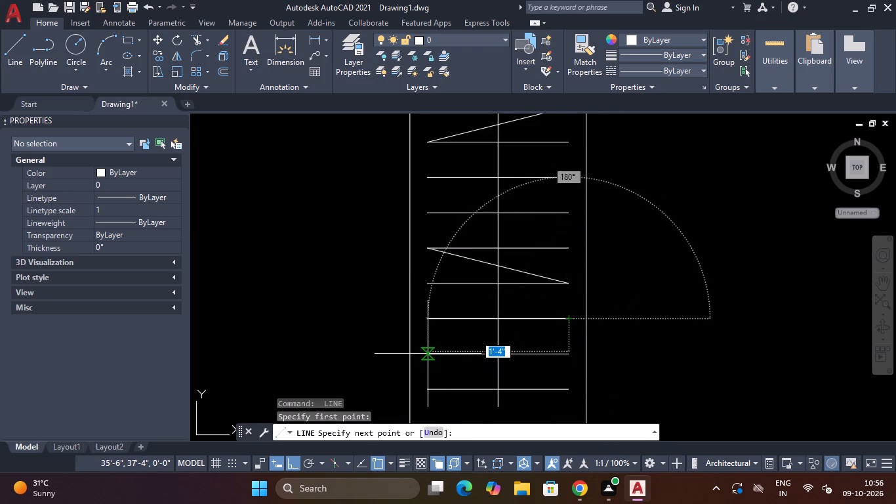
{"action": "left_click", "coordinate": [430, 356]}
{"action": "scroll", "coordinate": [435, 358], "scroll_direction": "down", "scroll_amount": 4}
{"action": "key", "text": "Escape"}
{"action": "key", "text": "space"}
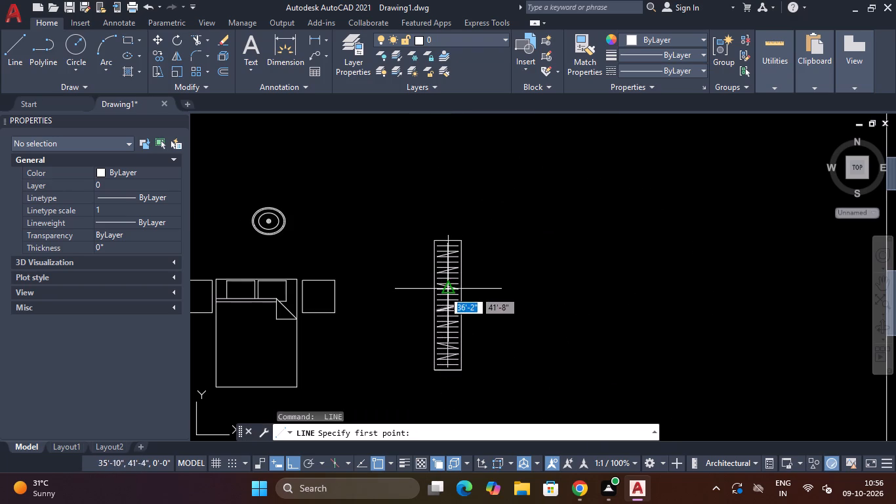
{"action": "scroll", "coordinate": [453, 285], "scroll_direction": "up", "scroll_amount": 4}
{"action": "scroll", "coordinate": [472, 327], "scroll_direction": "down", "scroll_amount": 1}
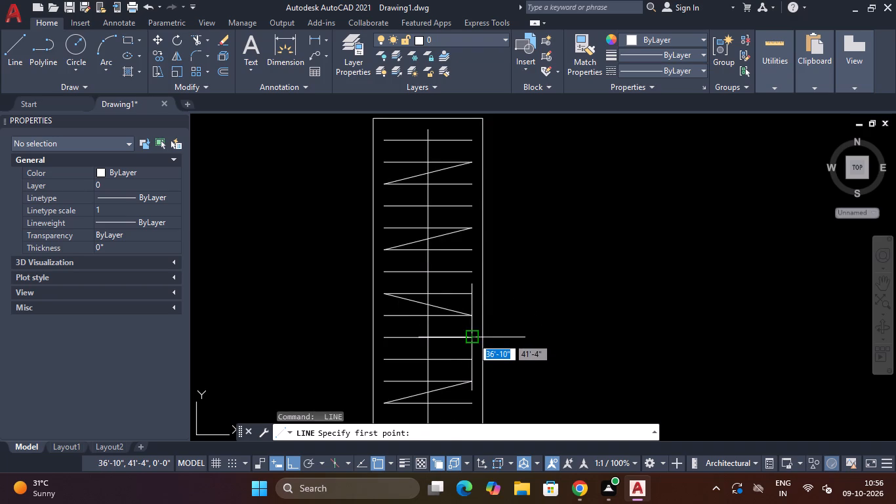
{"action": "left_click", "coordinate": [468, 337]}
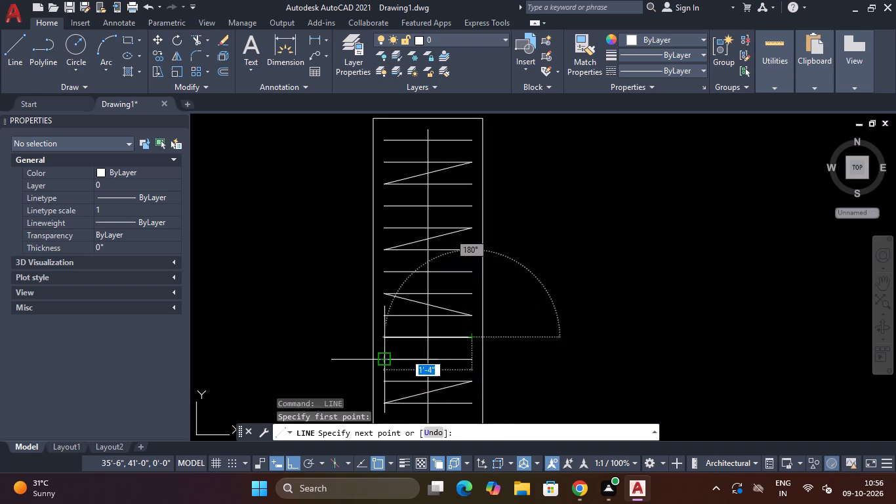
{"action": "left_click", "coordinate": [385, 362]}
{"action": "key", "text": "Escape"}
Rotate the bed with its two side tables 90° about the right side table's upper right corner, so the headboard faces left.
{"action": "scroll", "coordinate": [385, 362], "scroll_direction": "down", "scroll_amount": 4}
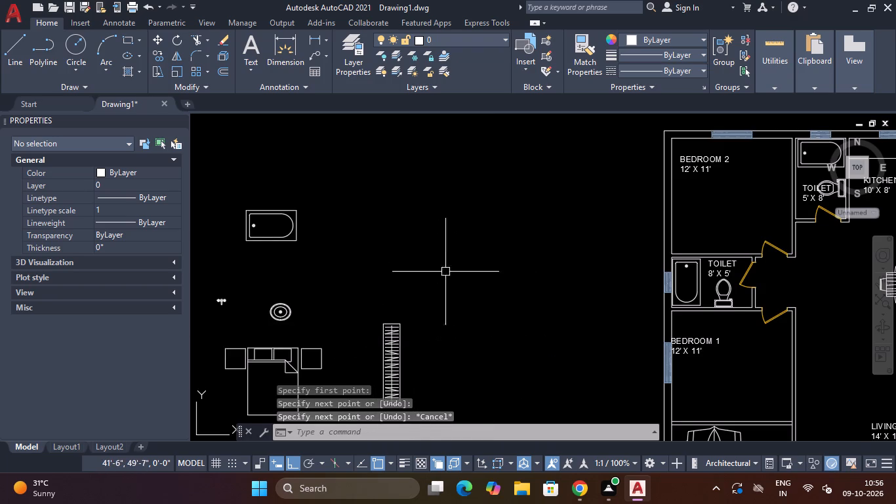
{"action": "middle_click_drag", "start_coordinate": [438, 350], "coordinate": [458, 234]}
{"action": "middle_click", "coordinate": [458, 233]}
{"action": "scroll", "coordinate": [451, 231], "scroll_direction": "down", "scroll_amount": 1}
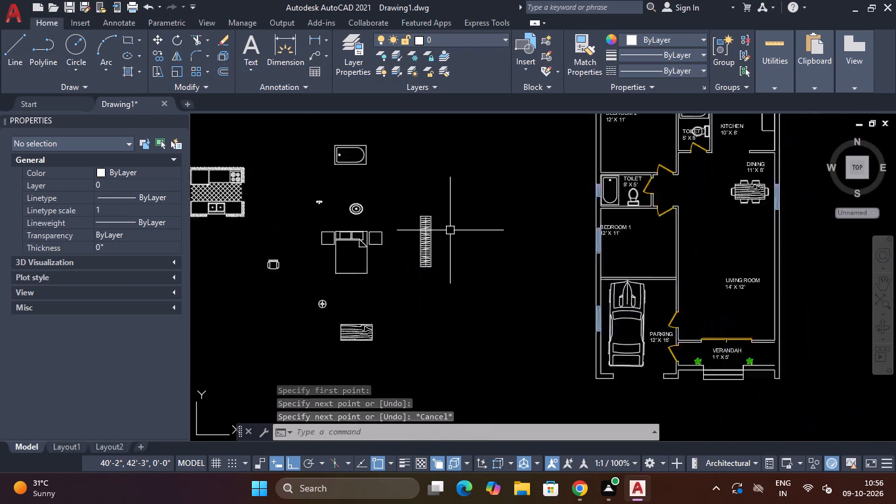
{"action": "scroll", "coordinate": [450, 230], "scroll_direction": "down", "scroll_amount": 1}
{"action": "scroll", "coordinate": [449, 226], "scroll_direction": "up", "scroll_amount": 1}
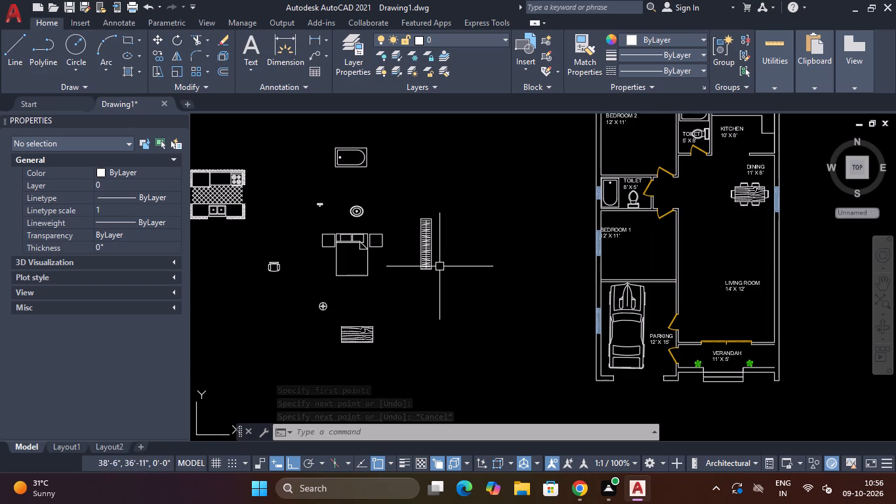
{"action": "left_click", "coordinate": [405, 230]}
{"action": "left_click", "coordinate": [329, 279]}
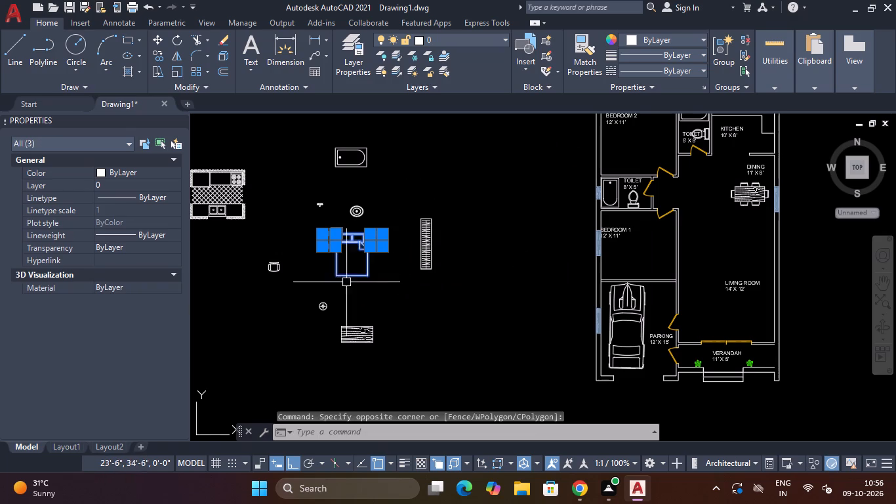
{"action": "type", "text": "RO"}
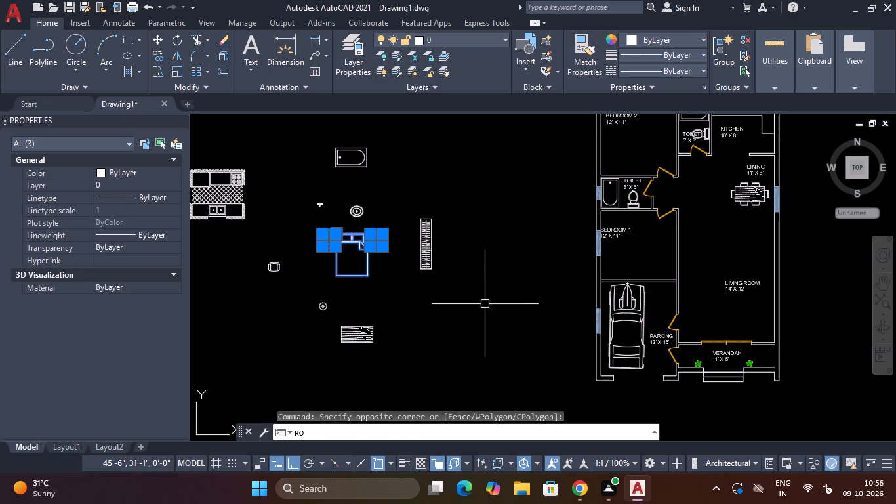
{"action": "key", "text": "space"}
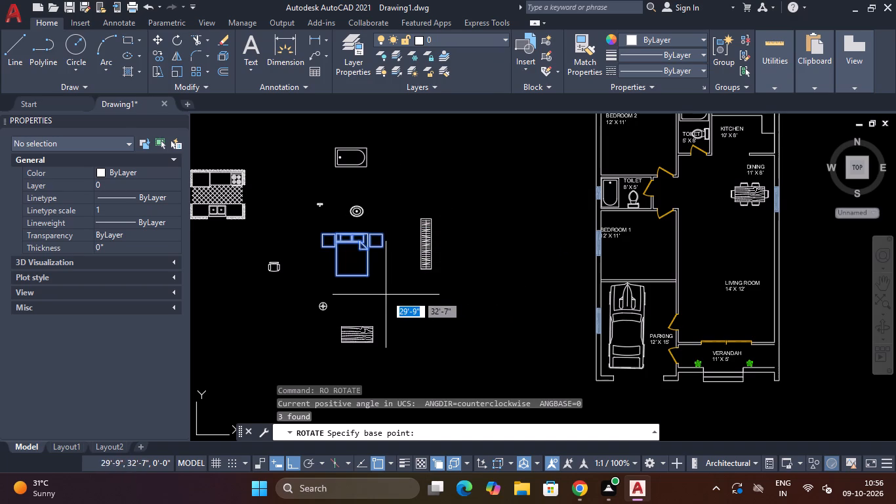
{"action": "left_click", "coordinate": [383, 236]}
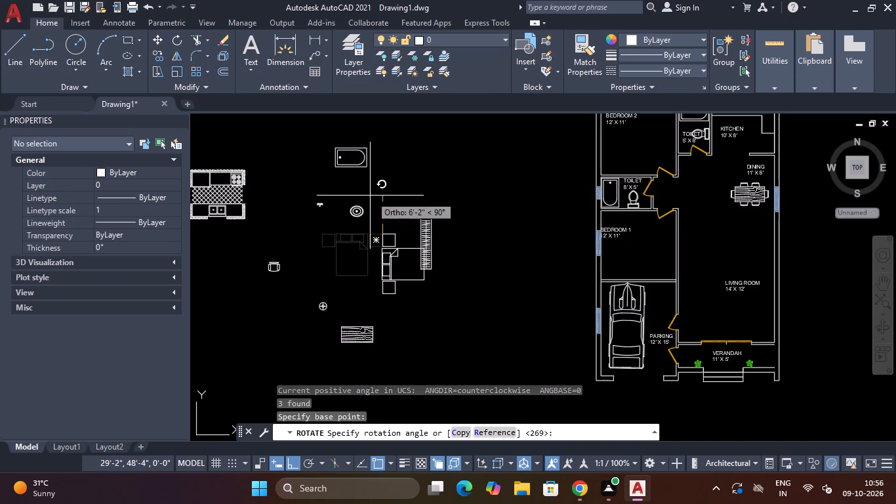
{"action": "left_click", "coordinate": [369, 195]}
Move the rotated bed and its side tables horizontally to the left, clear of the wardrobe.
{"action": "scroll", "coordinate": [413, 236], "scroll_direction": "up", "scroll_amount": 2}
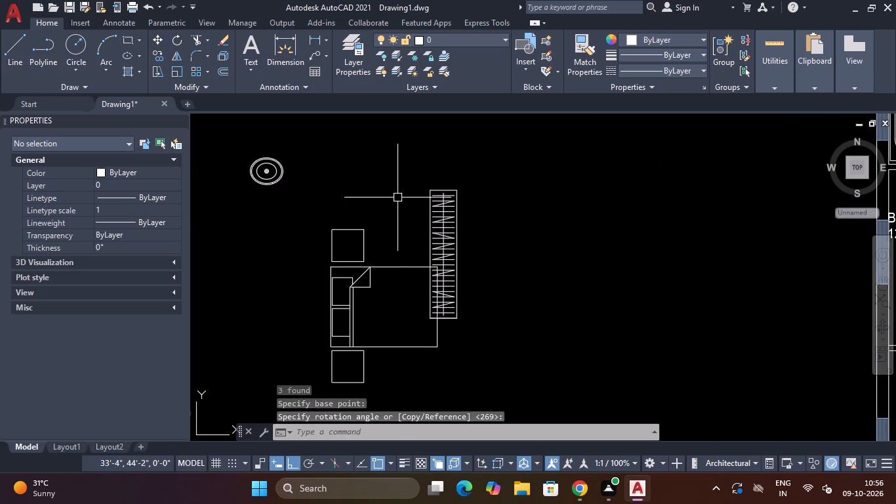
{"action": "left_click", "coordinate": [397, 197]}
{"action": "left_click", "coordinate": [327, 362]}
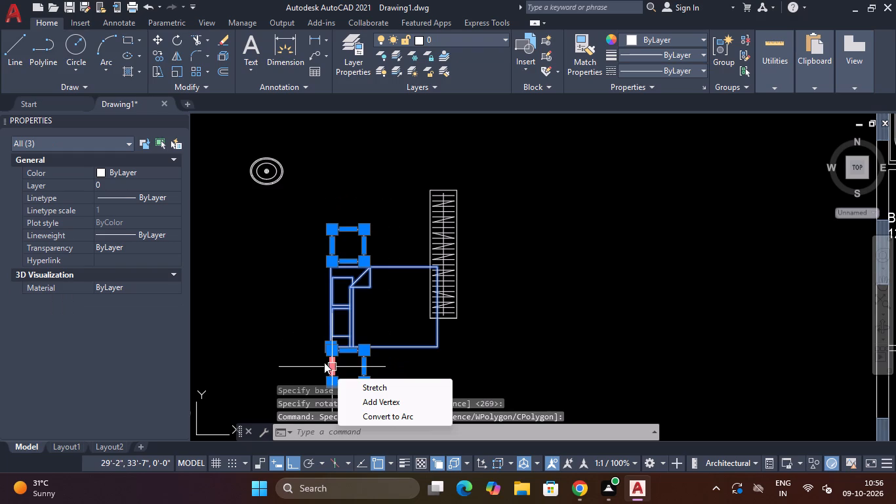
{"action": "type", "text": "M"}
{"action": "key", "text": "space"}
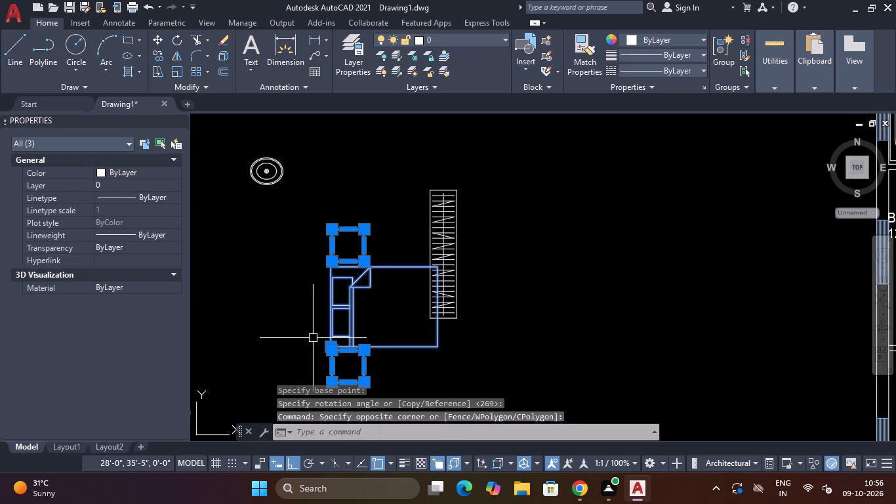
{"action": "type", "text": "M"}
{"action": "key", "text": "space"}
{"action": "left_click", "coordinate": [385, 319]}
{"action": "left_click", "coordinate": [324, 311]}
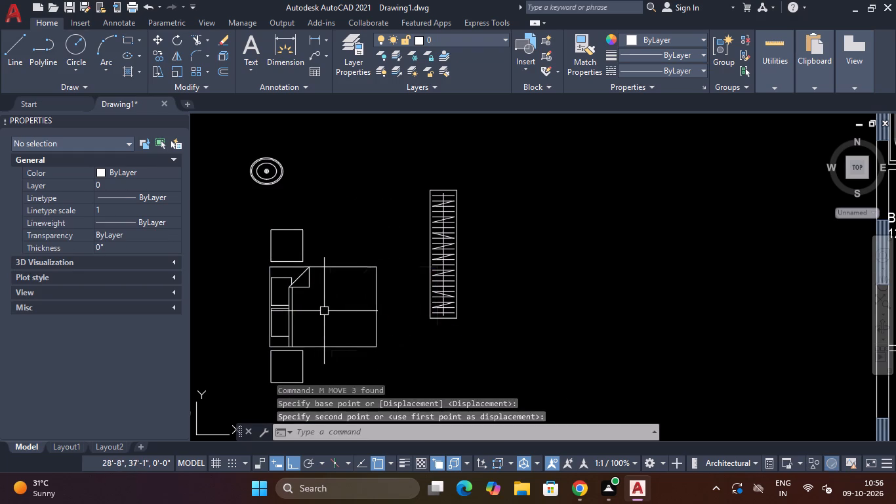
{"action": "key", "text": "Escape"}
Copy the bed with both side tables by the upper table's top left corner into Bedroom 2, beside the left wall, with Ortho off.
{"action": "left_click_drag", "start_coordinate": [327, 212], "coordinate": [321, 222]}
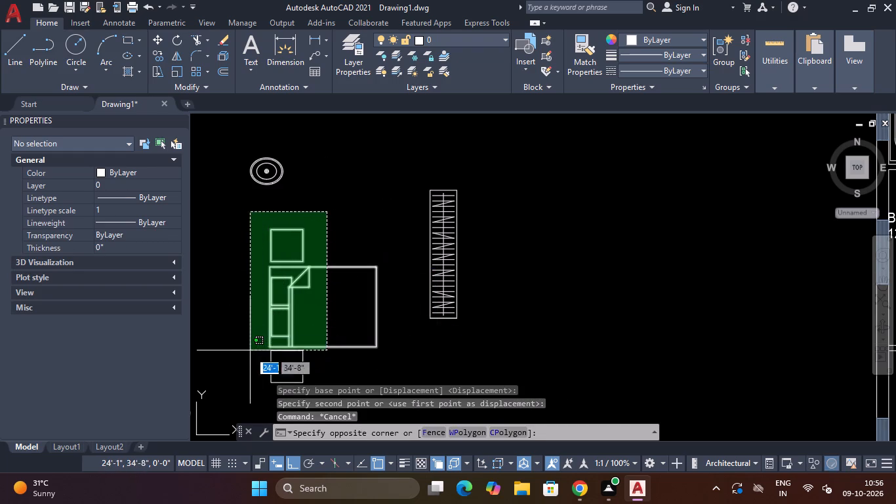
{"action": "left_click", "coordinate": [248, 355]}
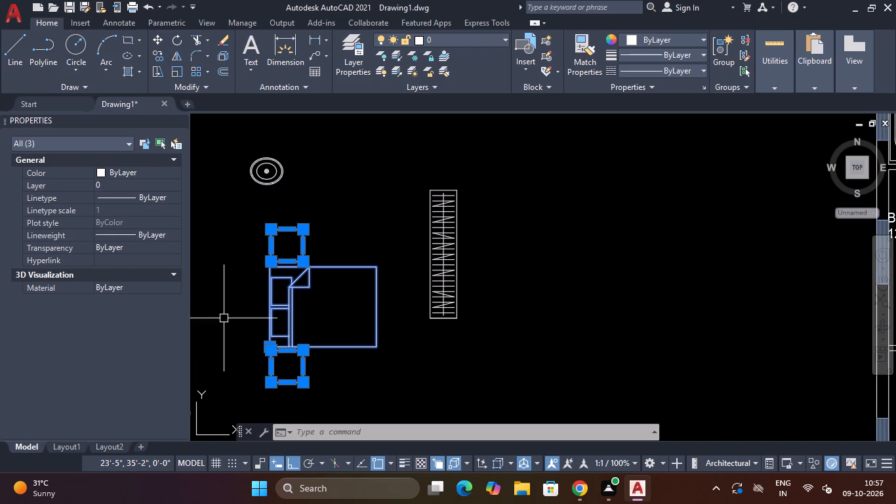
{"action": "type", "text": "CO"}
{"action": "key", "text": "Return"}
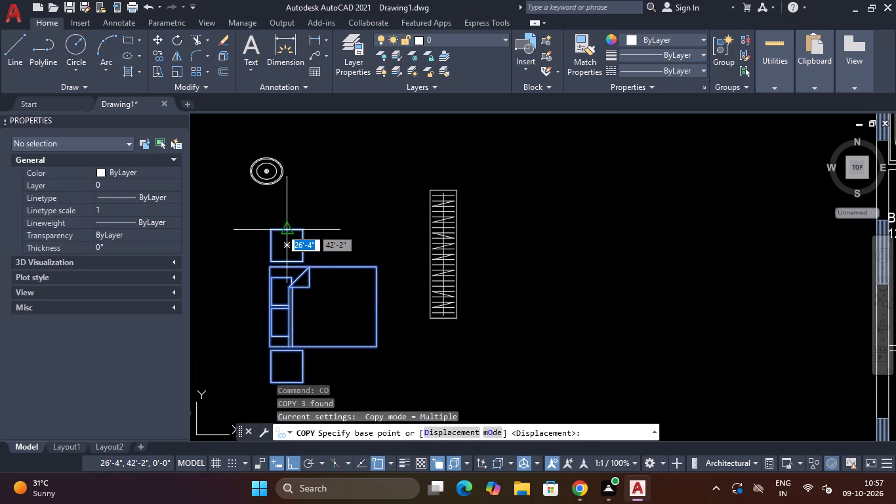
{"action": "left_click", "coordinate": [273, 231]}
{"action": "scroll", "coordinate": [361, 246], "scroll_direction": "down", "scroll_amount": 2}
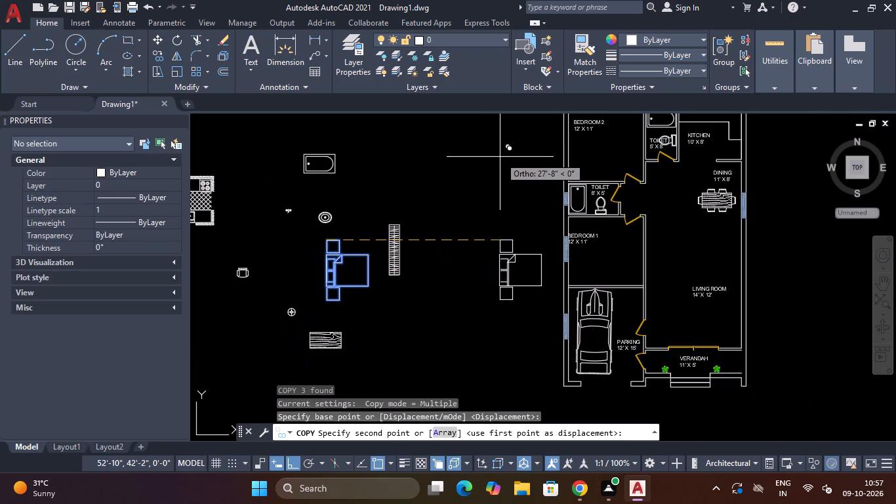
{"action": "key", "text": "F8"}
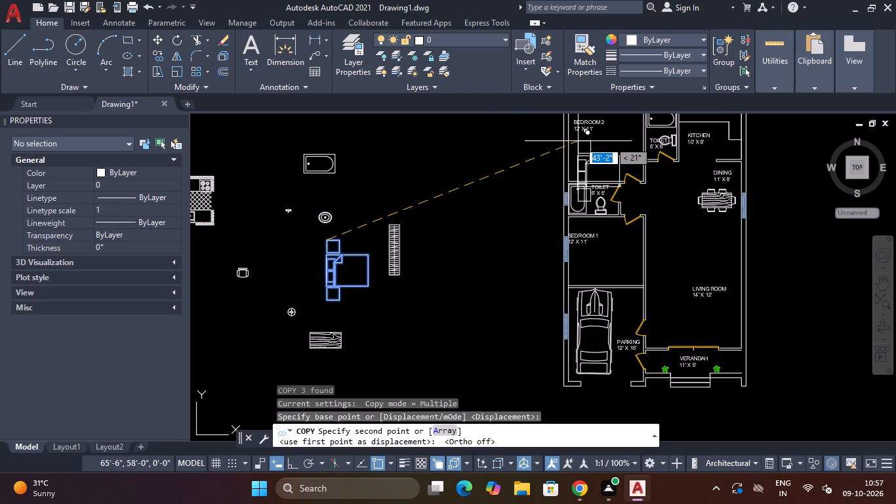
{"action": "middle_click_drag", "start_coordinate": [578, 141], "coordinate": [560, 261]}
{"action": "scroll", "coordinate": [558, 261], "scroll_direction": "up", "scroll_amount": 2}
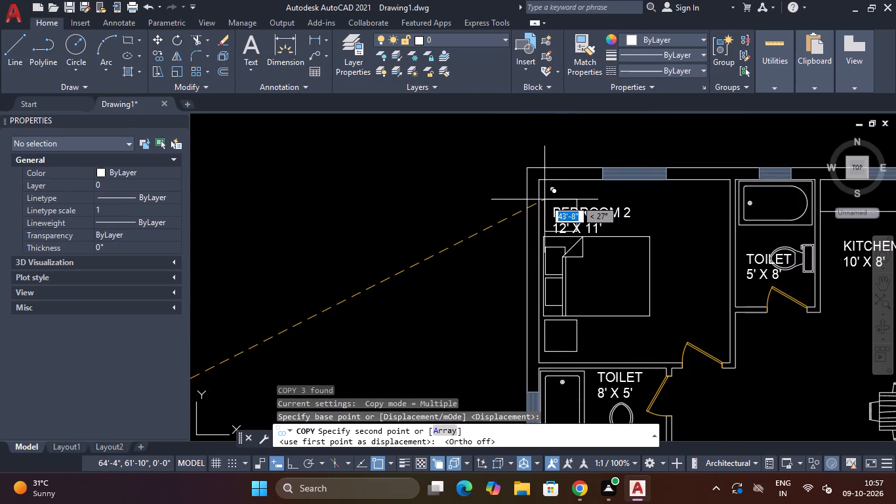
{"action": "left_click", "coordinate": [544, 199]}
{"action": "key", "text": "Escape"}
Move the BEDROOM 2 12' X 11' label down onto the lower half of the copied bed.
{"action": "left_click", "coordinate": [563, 208]}
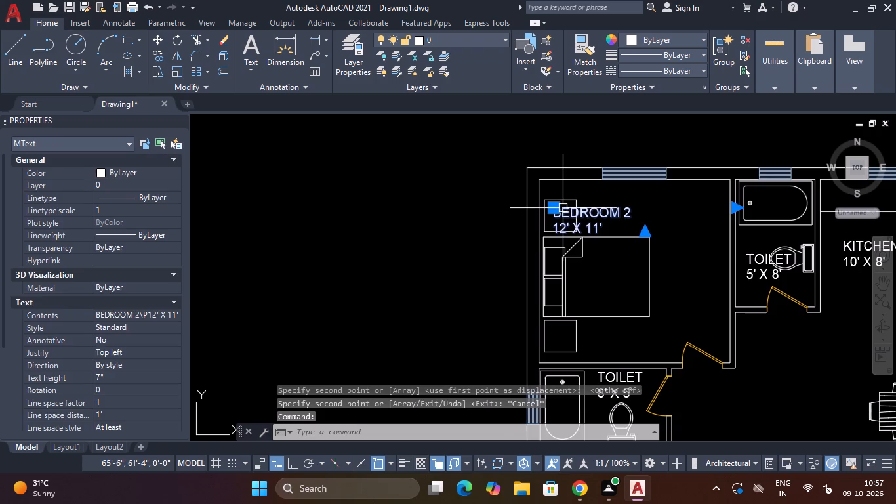
{"action": "type", "text": "M"}
{"action": "key", "text": "space"}
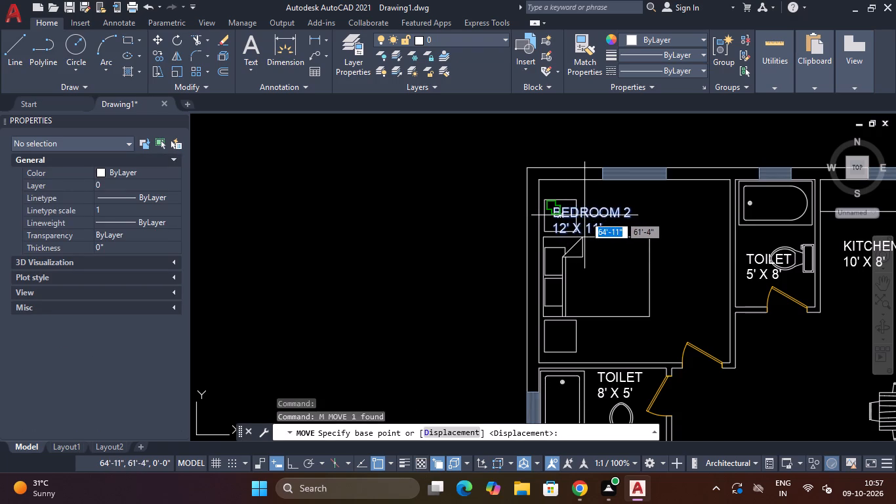
{"action": "left_click", "coordinate": [584, 215]}
{"action": "left_click", "coordinate": [569, 278]}
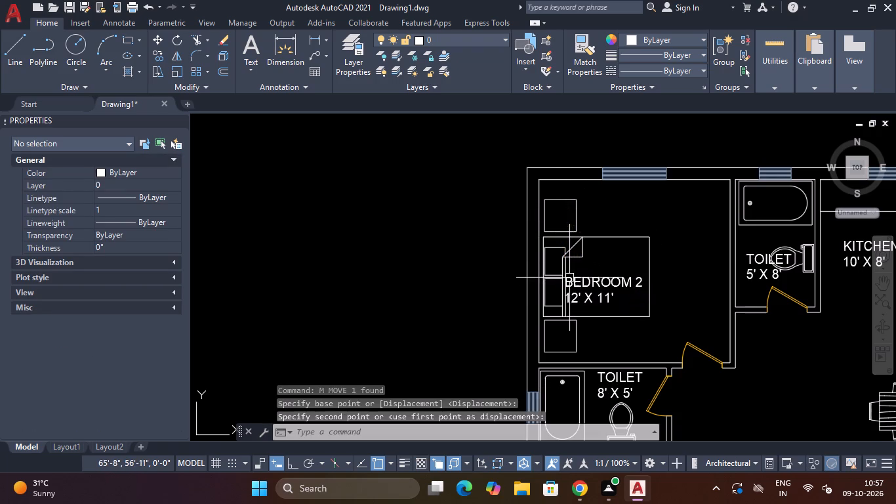
Move the complete wardrobe by its top right corner into Bedroom 2's upper right corner, against the toilet wall.
{"action": "scroll", "coordinate": [603, 259], "scroll_direction": "down", "scroll_amount": 3}
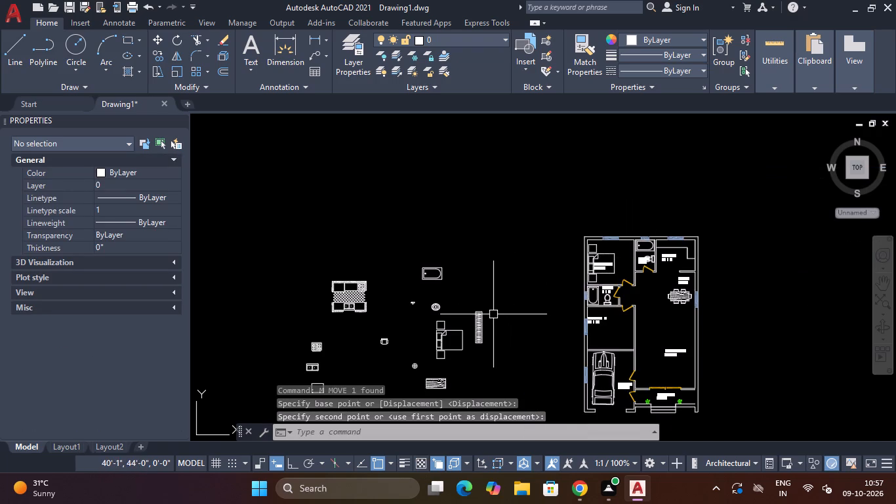
{"action": "scroll", "coordinate": [489, 306], "scroll_direction": "up", "scroll_amount": 2}
{"action": "scroll", "coordinate": [489, 306], "scroll_direction": "down", "scroll_amount": 4}
{"action": "scroll", "coordinate": [490, 309], "scroll_direction": "up", "scroll_amount": 4}
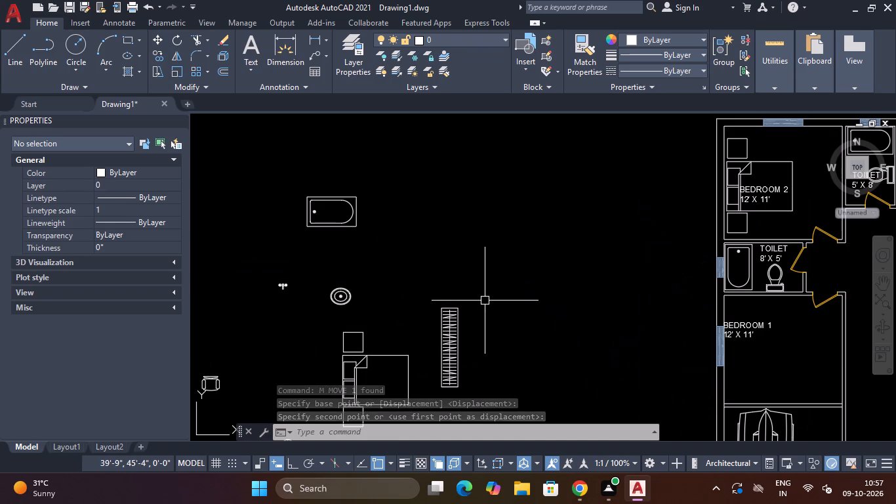
{"action": "left_click", "coordinate": [483, 297]}
{"action": "left_click", "coordinate": [437, 392]}
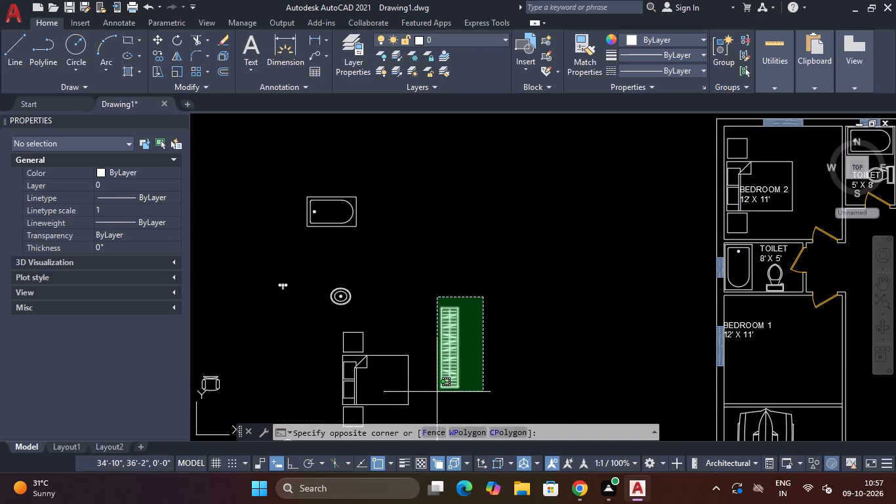
{"action": "type", "text": "M"}
{"action": "key", "text": "space"}
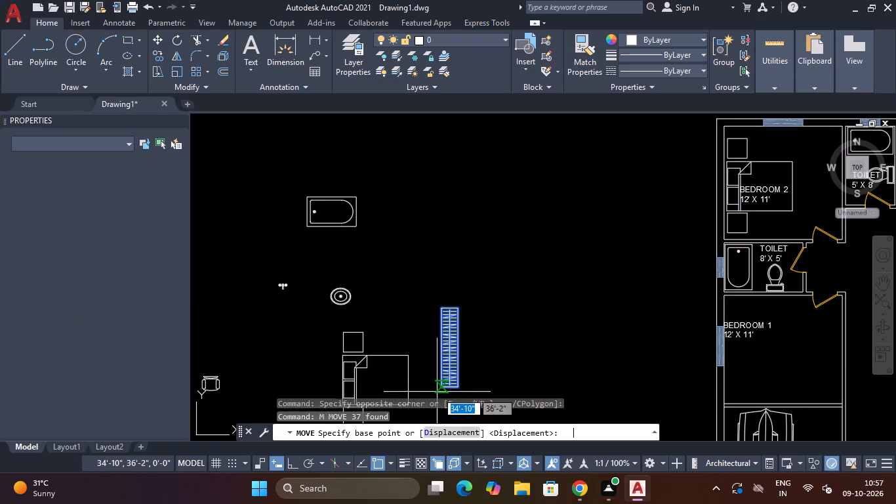
{"action": "left_click", "coordinate": [460, 308]}
{"action": "scroll", "coordinate": [543, 283], "scroll_direction": "down", "scroll_amount": 4}
{"action": "scroll", "coordinate": [587, 256], "scroll_direction": "up", "scroll_amount": 5}
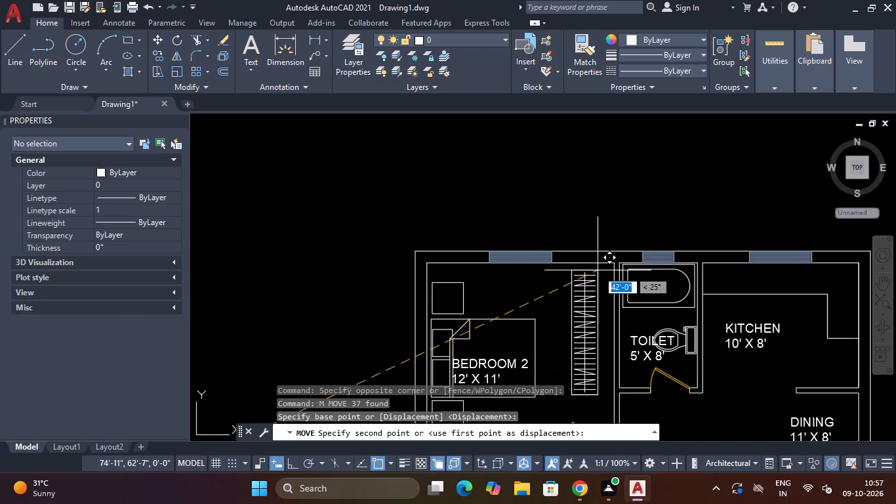
{"action": "scroll", "coordinate": [609, 265], "scroll_direction": "up", "scroll_amount": 3}
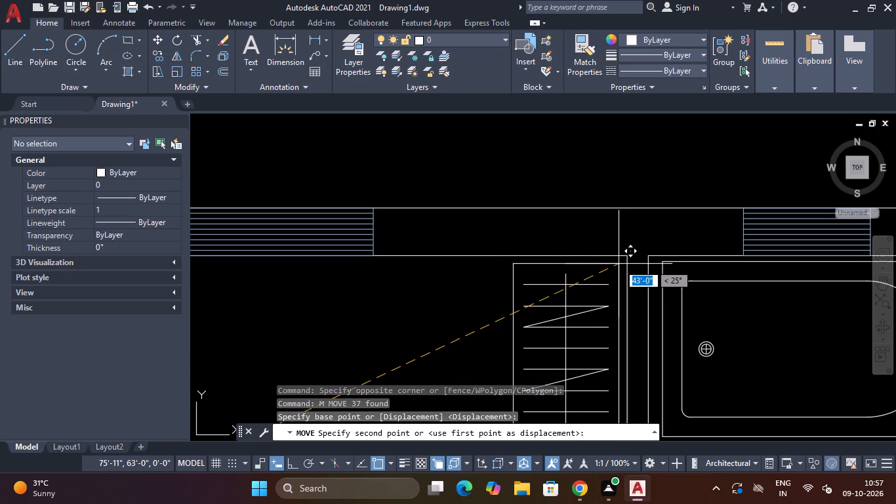
{"action": "left_click", "coordinate": [621, 260]}
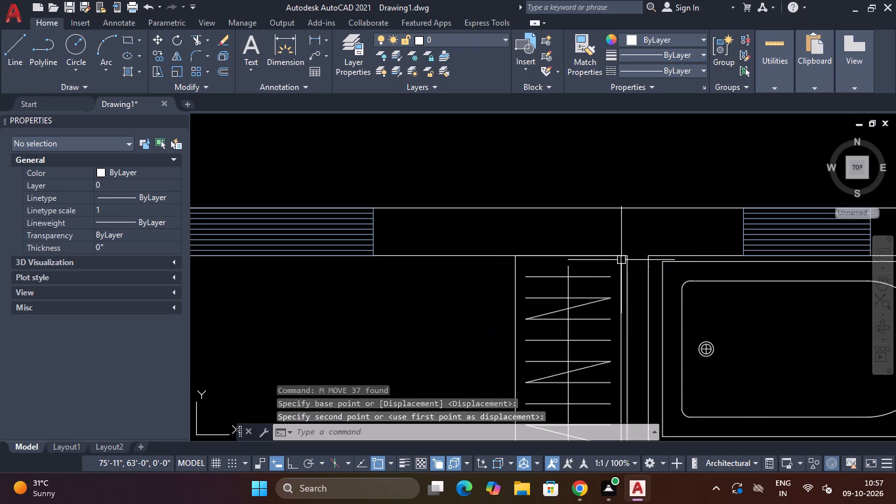
Rotate the original bed with its two side tables 90° about the lower table's bottom left corner, with Ortho on, so the headboard faces down.
{"action": "scroll", "coordinate": [621, 261], "scroll_direction": "down", "scroll_amount": 4}
{"action": "scroll", "coordinate": [604, 285], "scroll_direction": "up", "scroll_amount": 4}
{"action": "scroll", "coordinate": [604, 285], "scroll_direction": "down", "scroll_amount": 4}
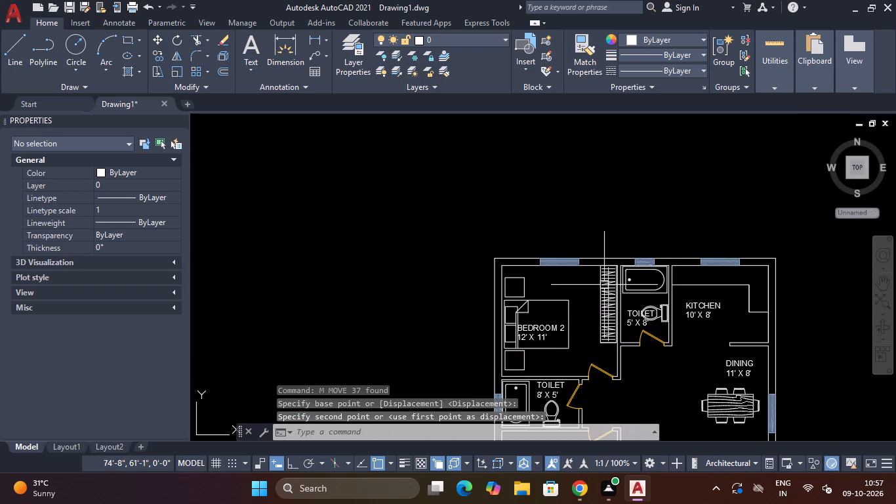
{"action": "middle_click_drag", "start_coordinate": [348, 305], "coordinate": [375, 211]}
{"action": "scroll", "coordinate": [384, 196], "scroll_direction": "down", "scroll_amount": 3}
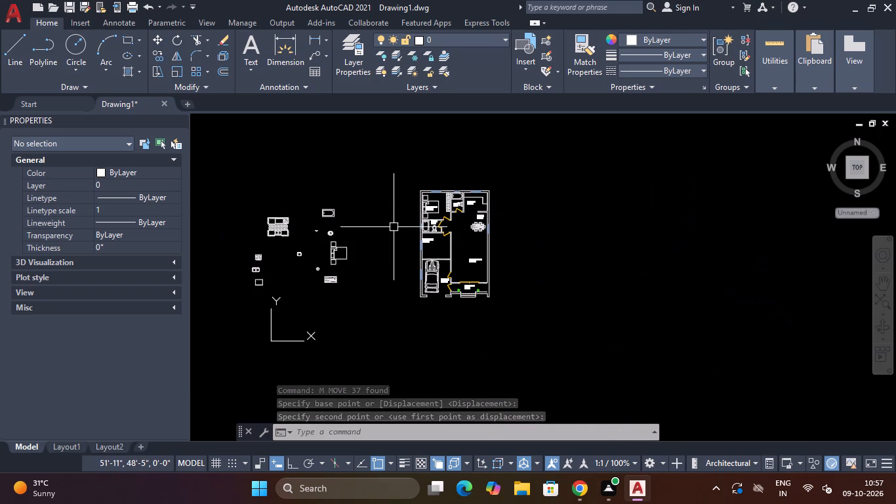
{"action": "middle_click_drag", "start_coordinate": [394, 227], "coordinate": [434, 194]}
{"action": "scroll", "coordinate": [391, 233], "scroll_direction": "up", "scroll_amount": 2}
{"action": "key", "text": "Escape"}
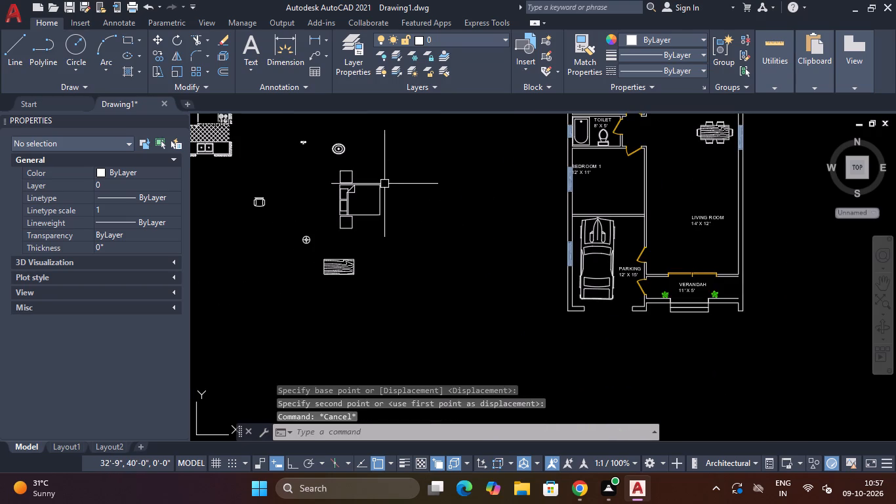
{"action": "left_click", "coordinate": [375, 164]}
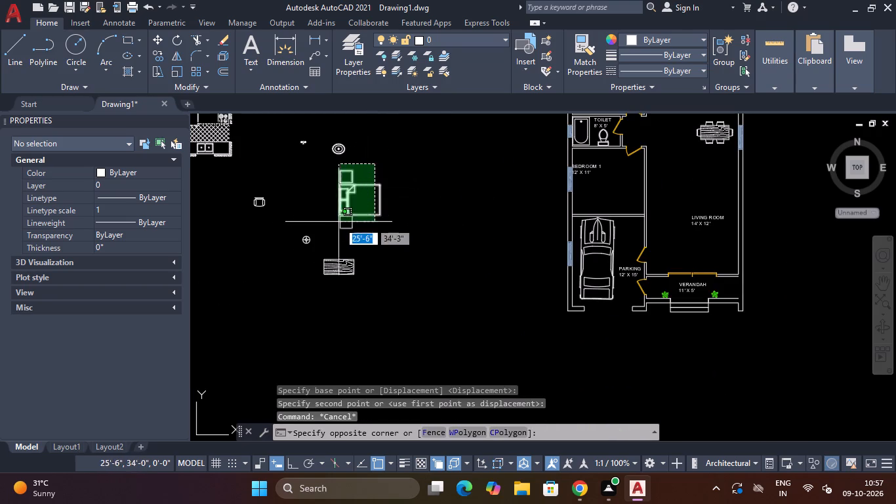
{"action": "left_click", "coordinate": [329, 236]}
{"action": "type", "text": "RO"}
{"action": "key", "text": "Return"}
{"action": "left_click", "coordinate": [337, 232]}
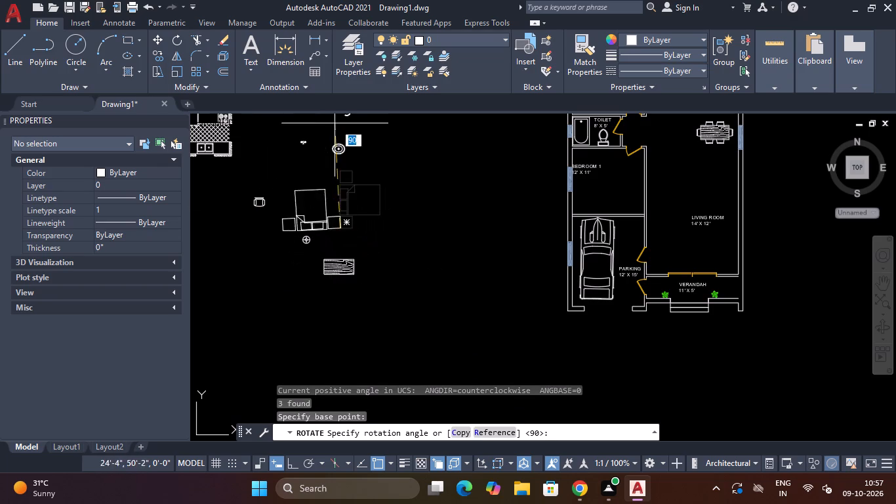
{"action": "key", "text": "F8"}
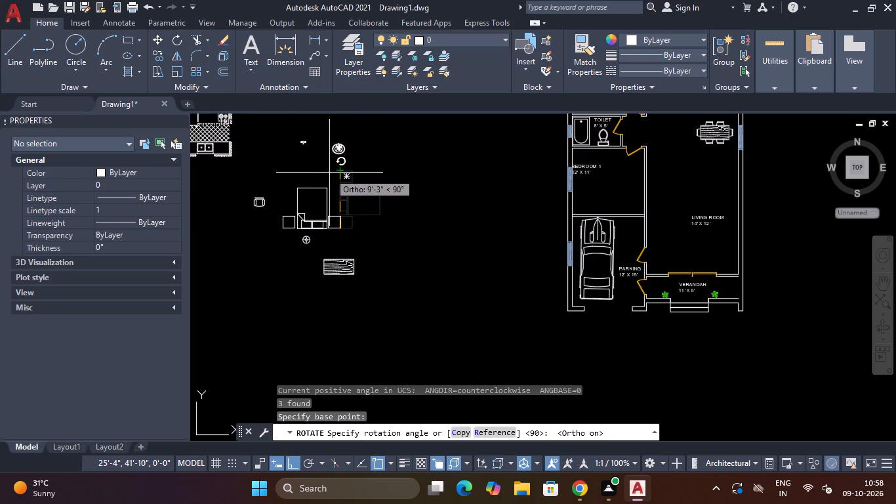
{"action": "left_click", "coordinate": [329, 173]}
{"action": "key", "text": "Escape"}
Move the rotated bed and side tables by the headboard edge into Bedroom 1, against the wall shared with the parking, with Ortho off.
{"action": "left_click", "coordinate": [356, 190]}
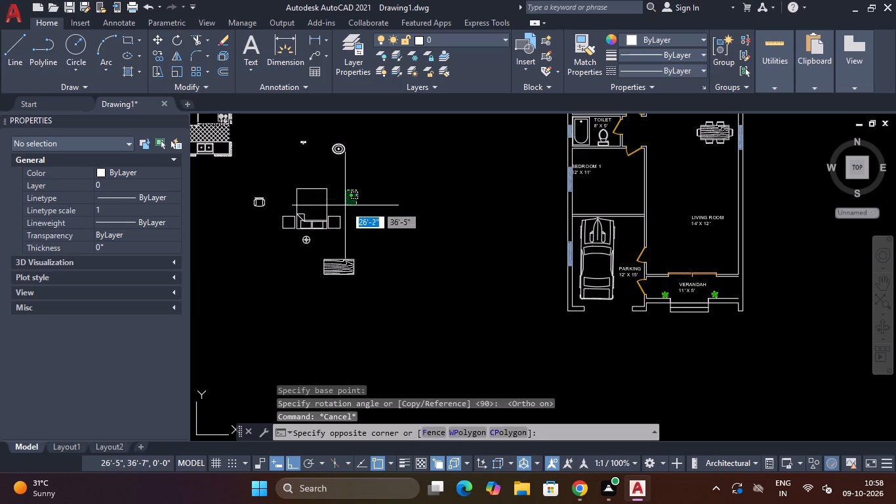
{"action": "left_click", "coordinate": [287, 228]}
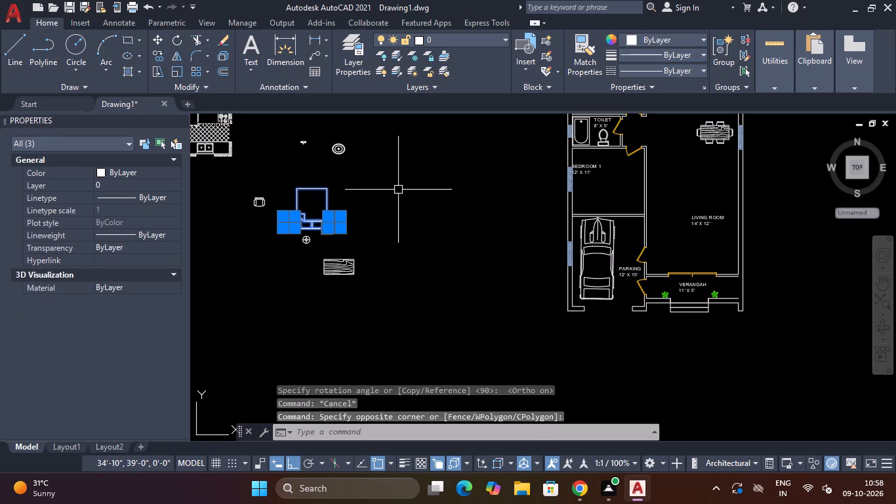
{"action": "type", "text": "M"}
{"action": "key", "text": "space"}
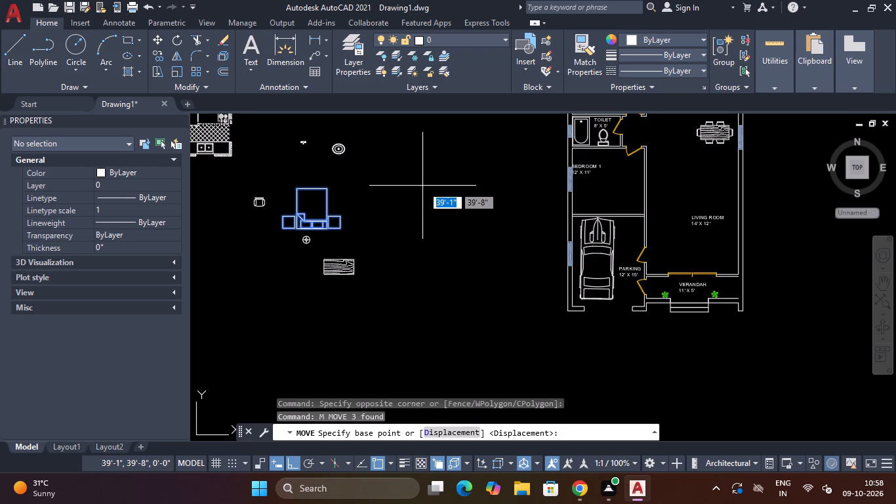
{"action": "left_click", "coordinate": [312, 228]}
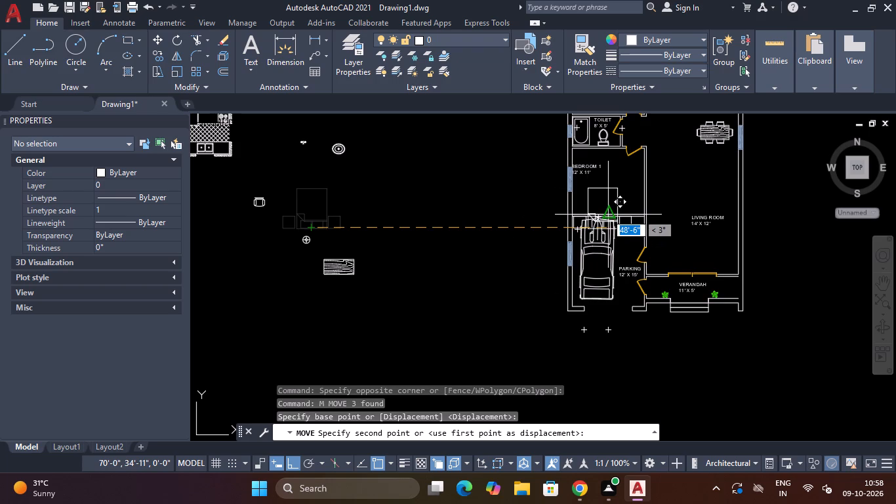
{"action": "key", "text": "F8"}
{"action": "scroll", "coordinate": [608, 214], "scroll_direction": "up", "scroll_amount": 3}
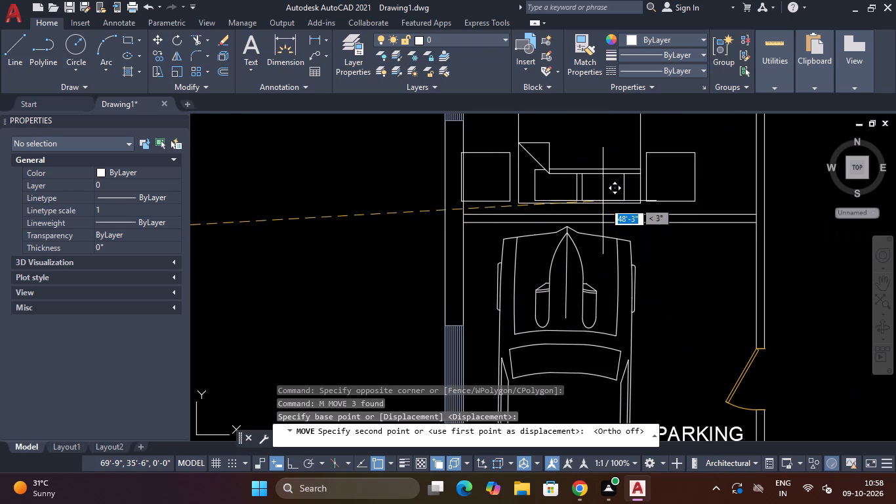
{"action": "left_click", "coordinate": [657, 209]}
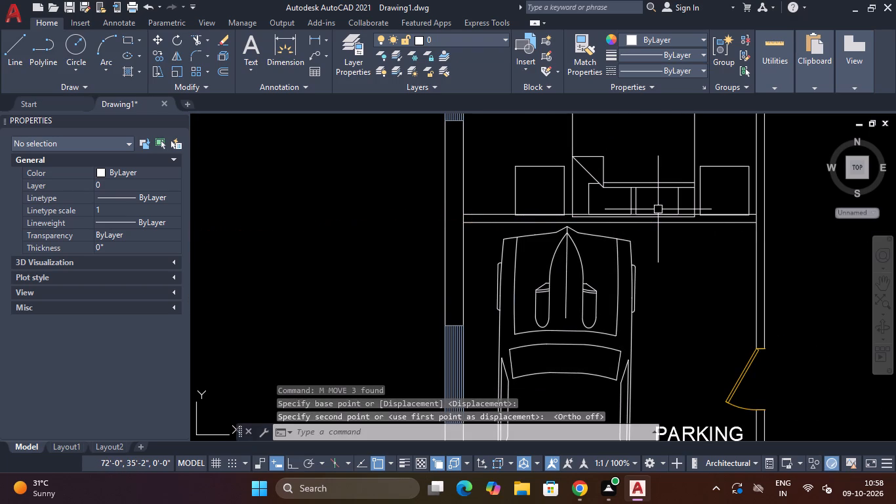
{"action": "scroll", "coordinate": [677, 175], "scroll_direction": "down", "scroll_amount": 2}
{"action": "scroll", "coordinate": [686, 167], "scroll_direction": "up", "scroll_amount": 2}
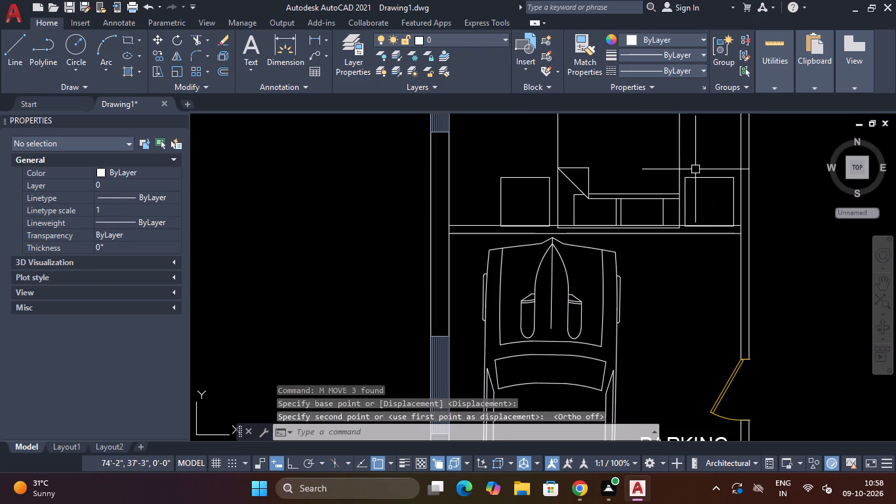
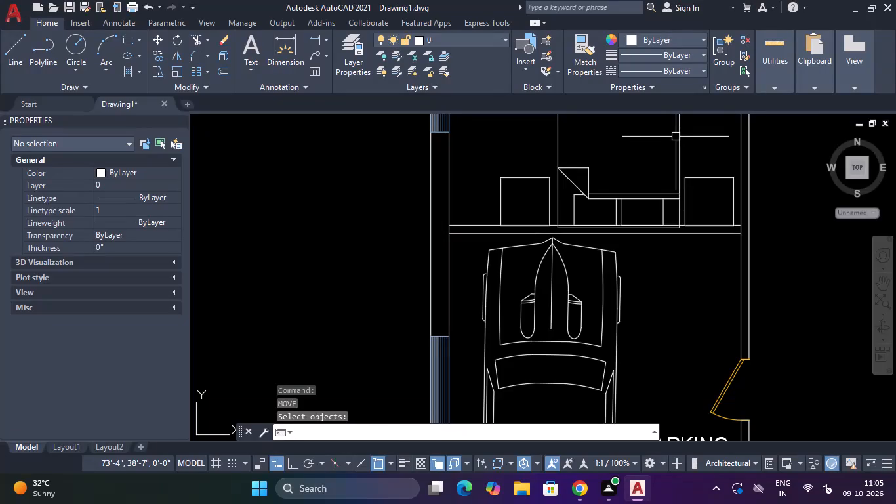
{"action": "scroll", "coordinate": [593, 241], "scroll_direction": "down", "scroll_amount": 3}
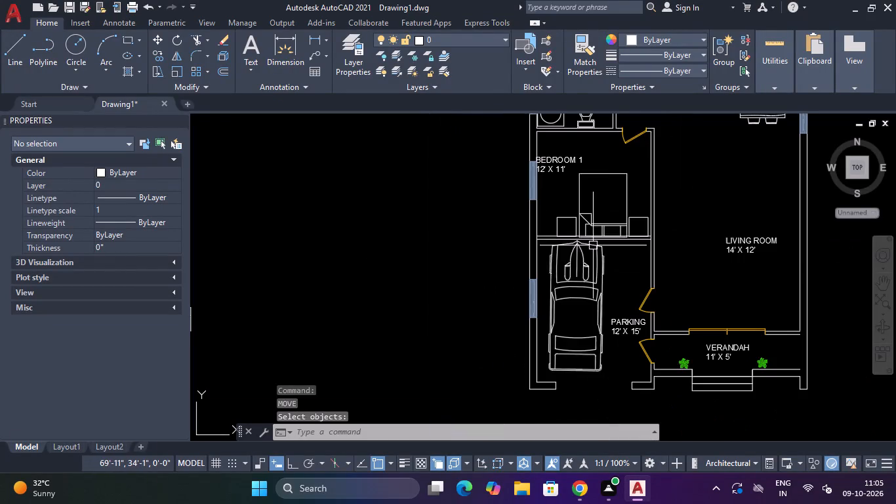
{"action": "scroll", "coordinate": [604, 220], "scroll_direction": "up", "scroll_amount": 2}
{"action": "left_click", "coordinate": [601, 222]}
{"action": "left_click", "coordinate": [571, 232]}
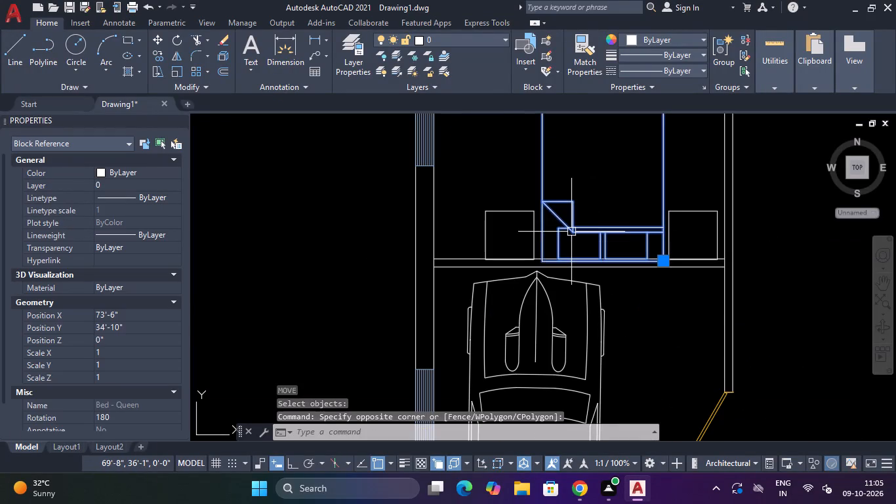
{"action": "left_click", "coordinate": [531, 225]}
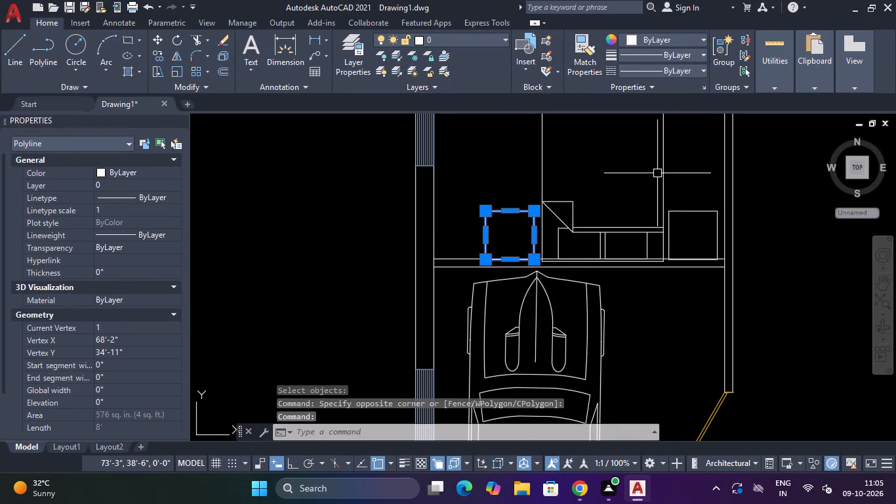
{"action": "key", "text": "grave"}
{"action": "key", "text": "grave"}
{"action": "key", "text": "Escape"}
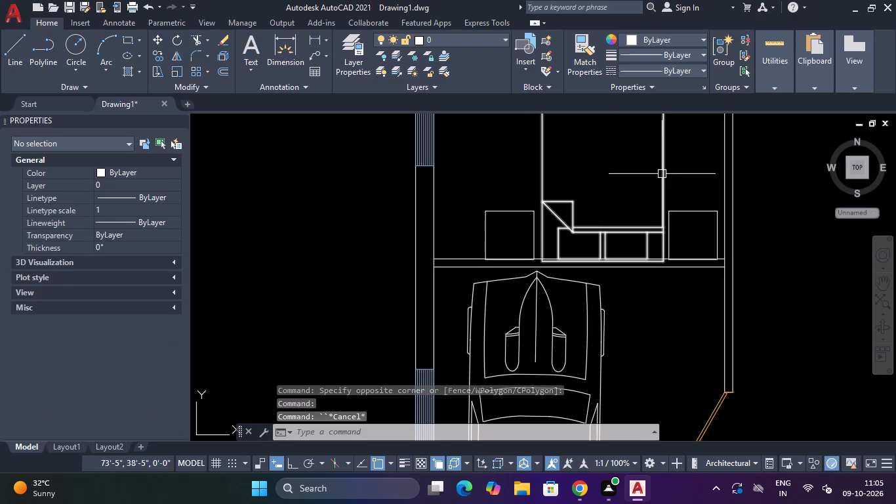
Move the Bedroom 1 bed and both nightstands together about 4 inches up and slightly left, clear of the parking wall.
{"action": "left_click", "coordinate": [686, 173]}
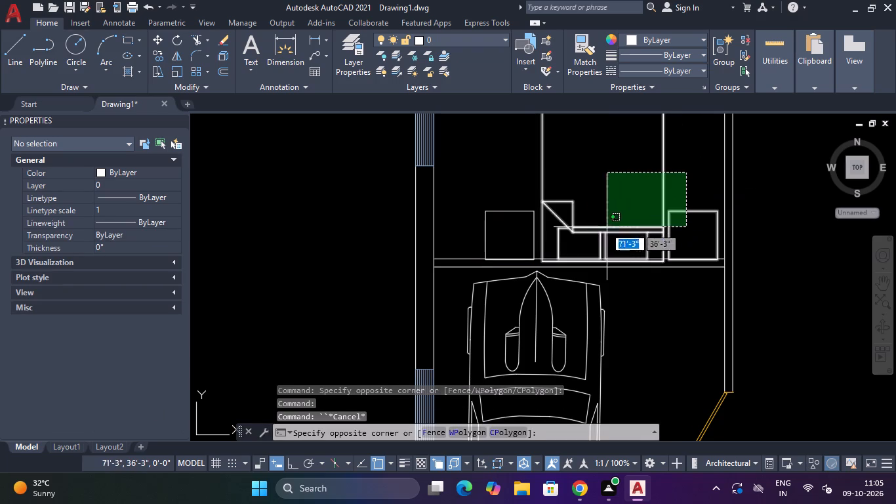
{"action": "left_click", "coordinate": [494, 238]}
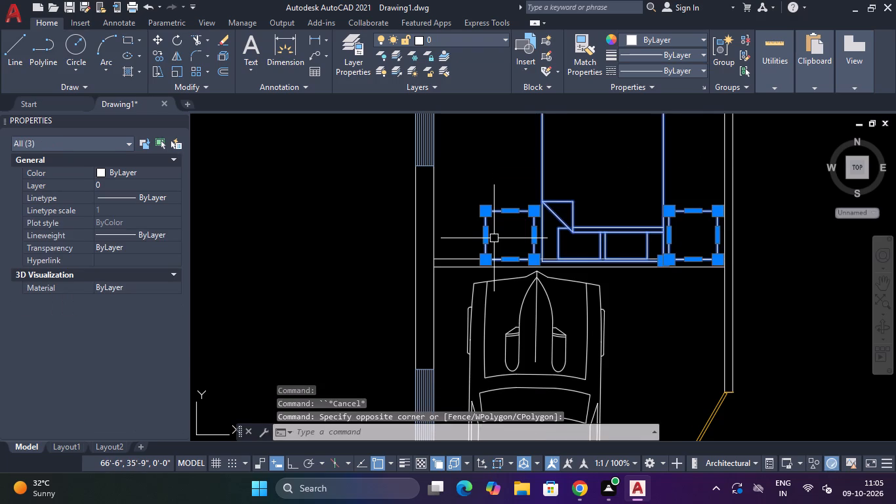
{"action": "type", "text": "M"}
{"action": "key", "text": "space"}
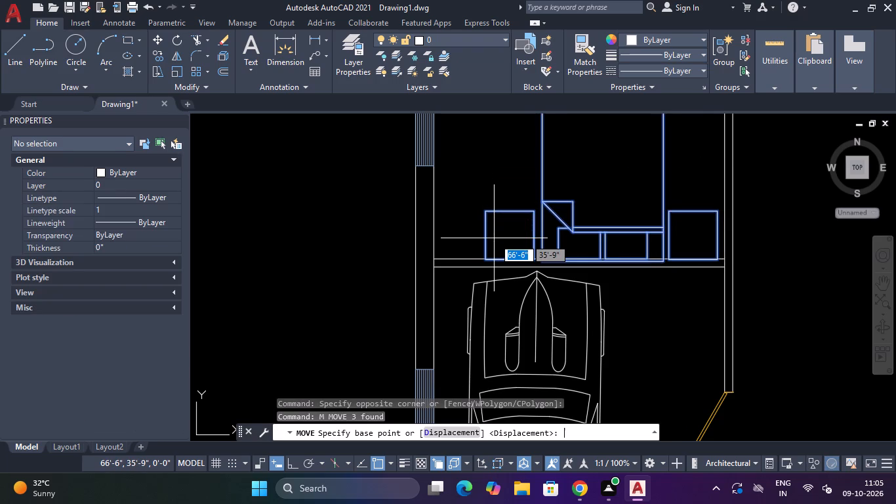
{"action": "left_click", "coordinate": [610, 244]}
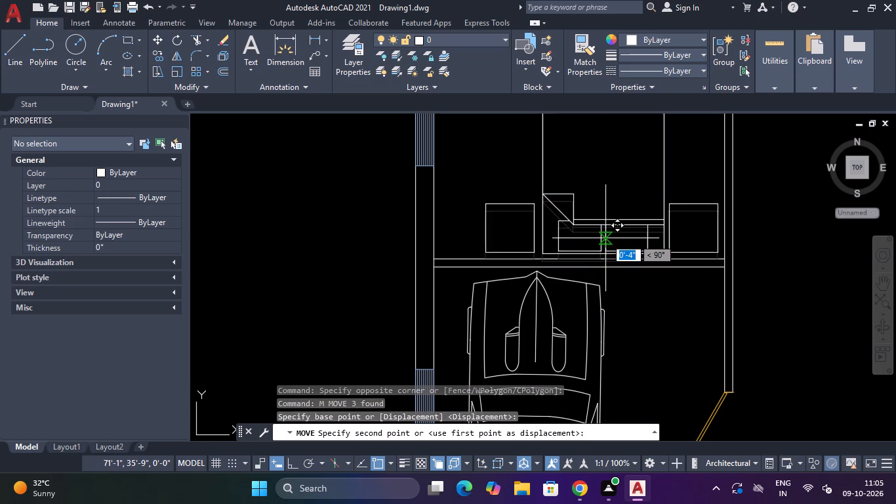
{"action": "left_click", "coordinate": [600, 237]}
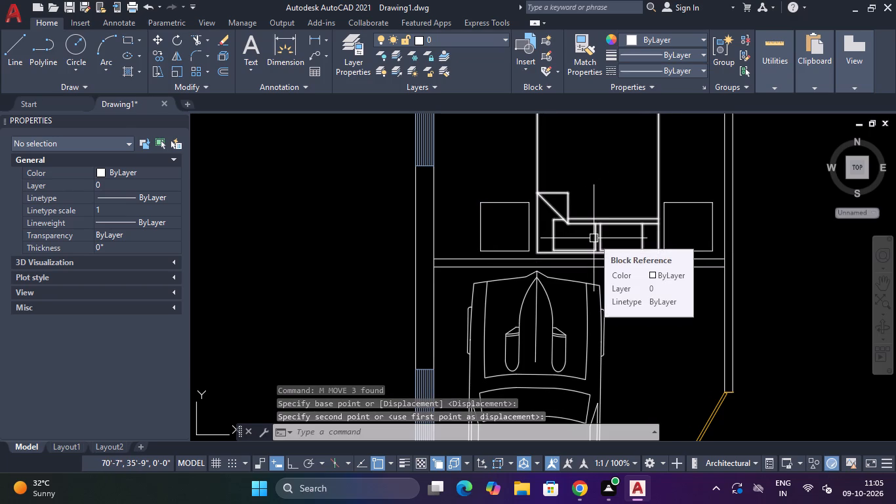
{"action": "key", "text": "Escape"}
{"action": "key", "text": "Escape"}
{"action": "key", "text": "Escape"}
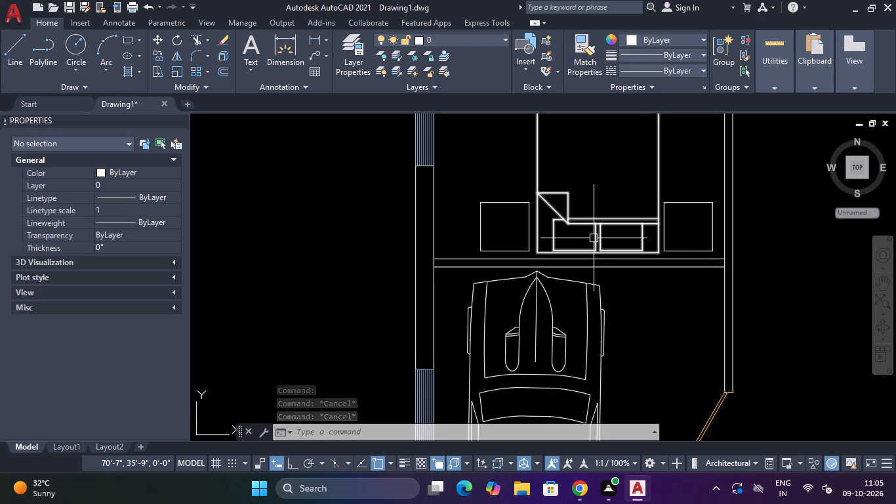
Move the BEDROOM 1 12' X 11' label from beside the window onto the bed.
{"action": "scroll", "coordinate": [619, 222], "scroll_direction": "down", "scroll_amount": 3}
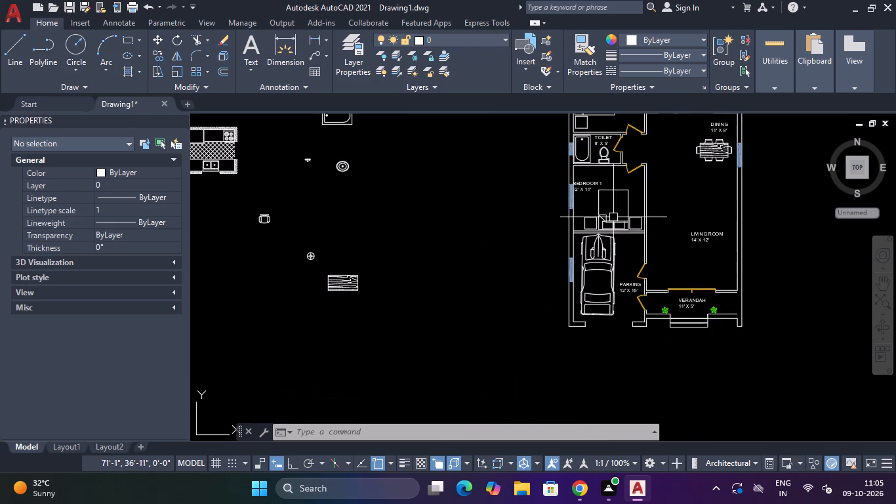
{"action": "scroll", "coordinate": [595, 179], "scroll_direction": "up", "scroll_amount": 2}
{"action": "left_click", "coordinate": [595, 184]}
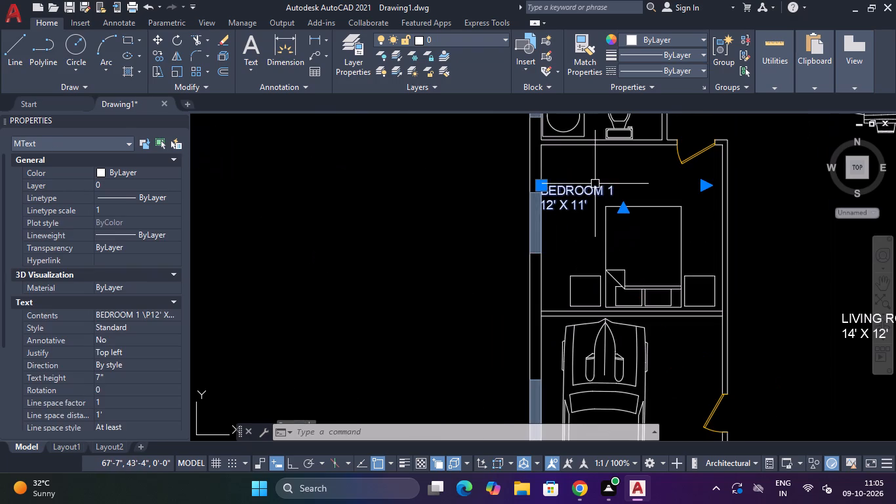
{"action": "type", "text": "M"}
{"action": "key", "text": "space"}
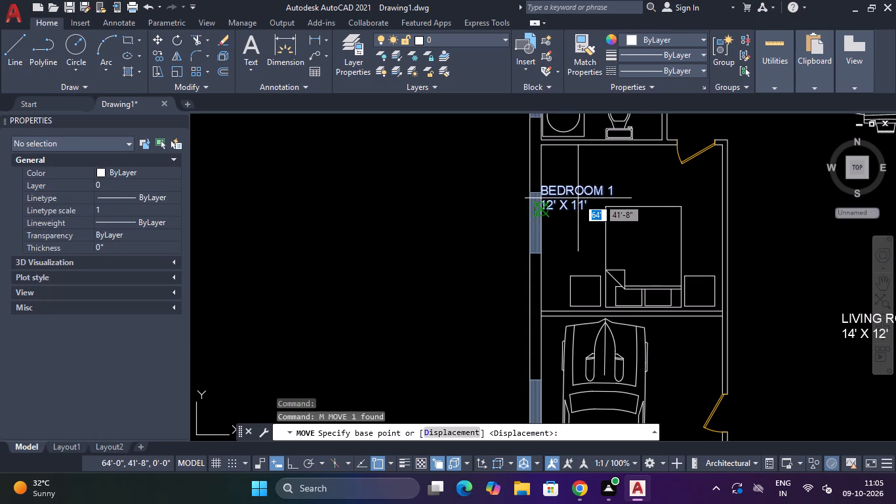
{"action": "left_click", "coordinate": [576, 198]}
{"action": "scroll", "coordinate": [605, 220], "scroll_direction": "up", "scroll_amount": 1}
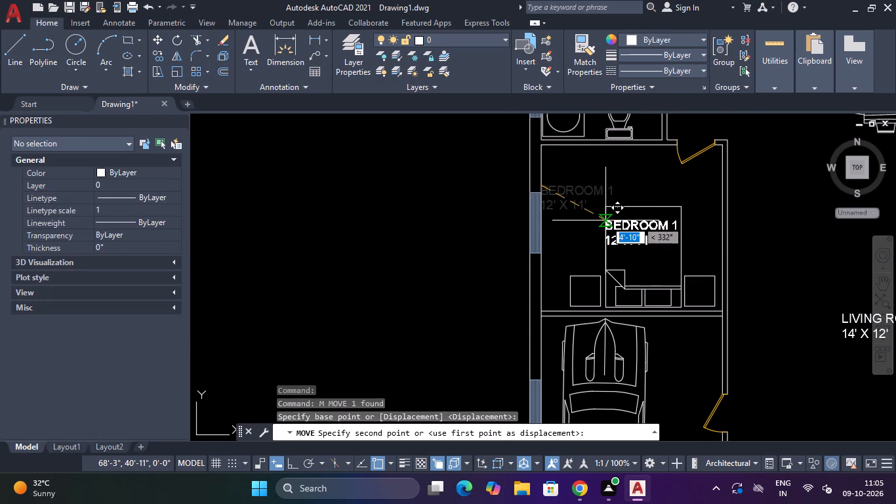
{"action": "left_click", "coordinate": [611, 224]}
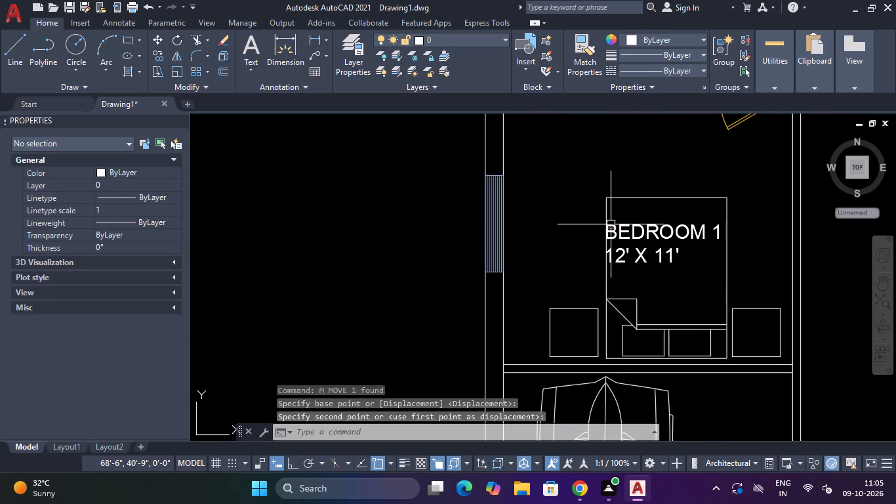
Copy the Bedroom 2 wardrobe into Bedroom 1, placing it against the exterior window wall just below the toilet.
{"action": "scroll", "coordinate": [611, 224], "scroll_direction": "down", "scroll_amount": 4}
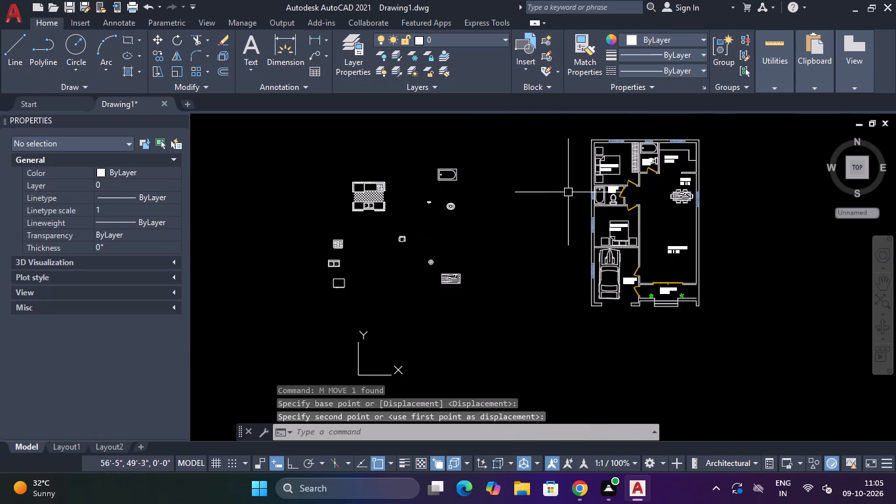
{"action": "scroll", "coordinate": [624, 144], "scroll_direction": "up", "scroll_amount": 4}
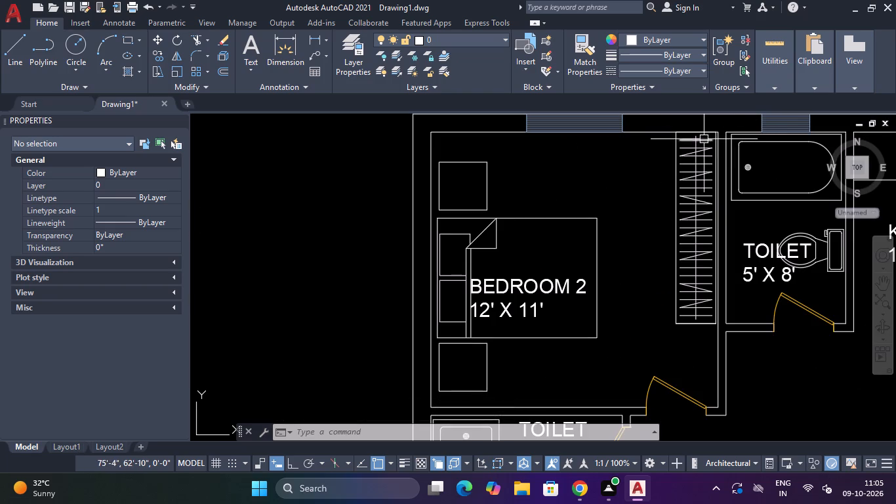
{"action": "left_click", "coordinate": [718, 121]}
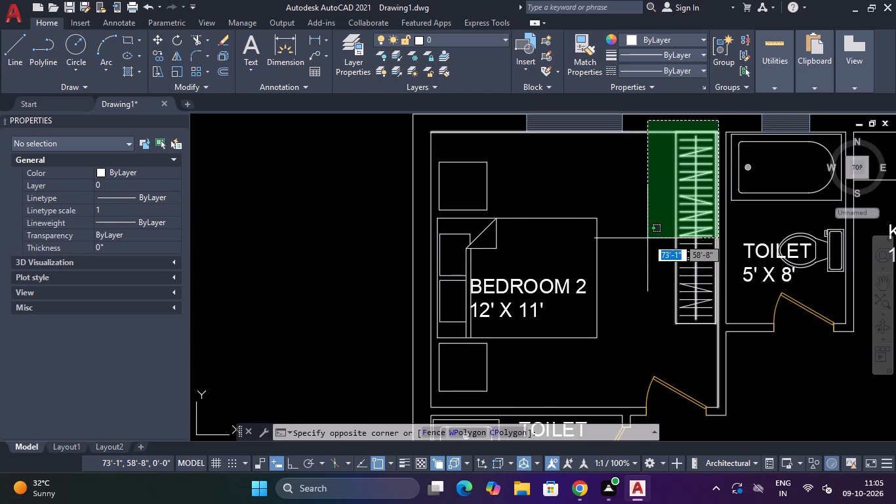
{"action": "key", "text": "Escape"}
{"action": "left_click", "coordinate": [664, 125]}
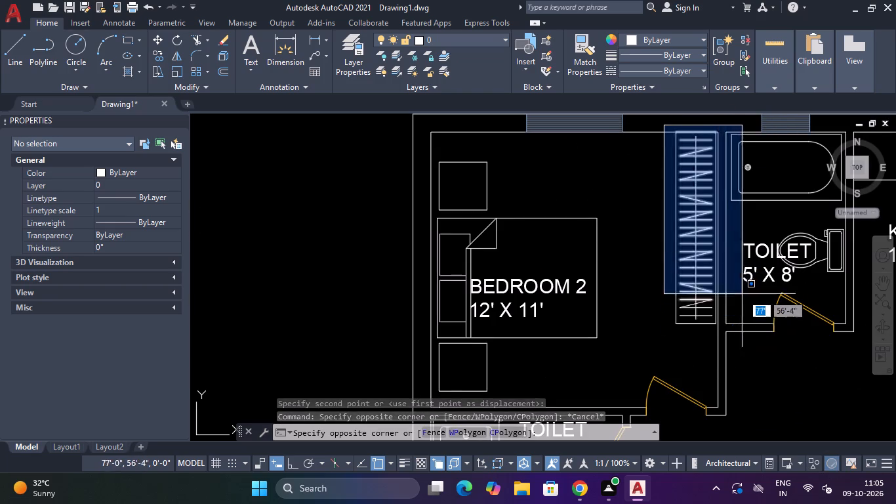
{"action": "left_click", "coordinate": [721, 325]}
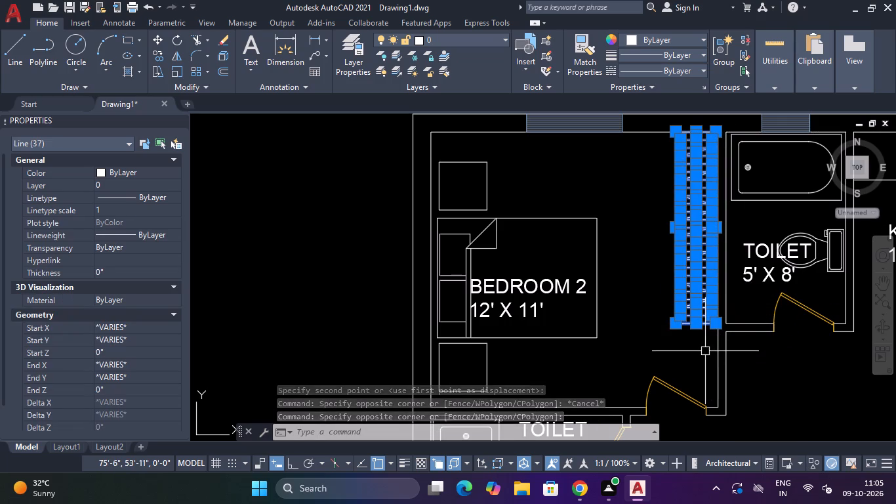
{"action": "type", "text": "CO"}
{"action": "key", "text": "Return"}
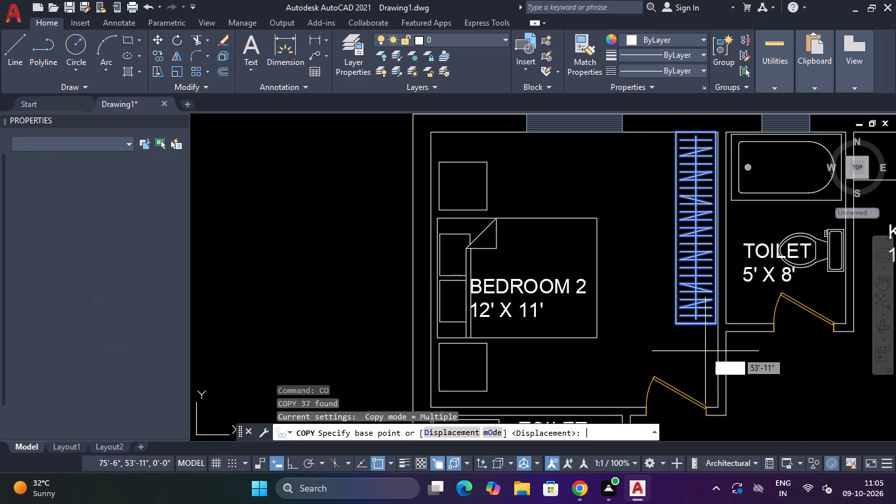
{"action": "left_click", "coordinate": [678, 327]}
{"action": "scroll", "coordinate": [678, 327], "scroll_direction": "down", "scroll_amount": 4}
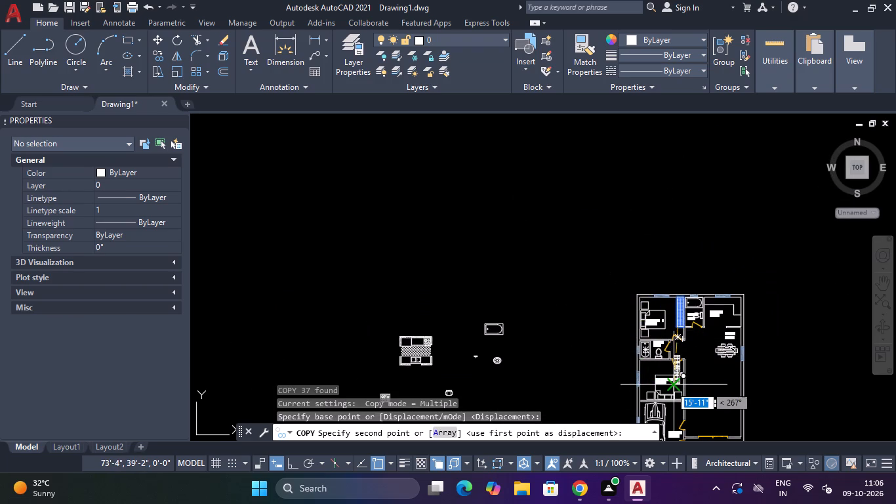
{"action": "scroll", "coordinate": [642, 391], "scroll_direction": "up", "scroll_amount": 3}
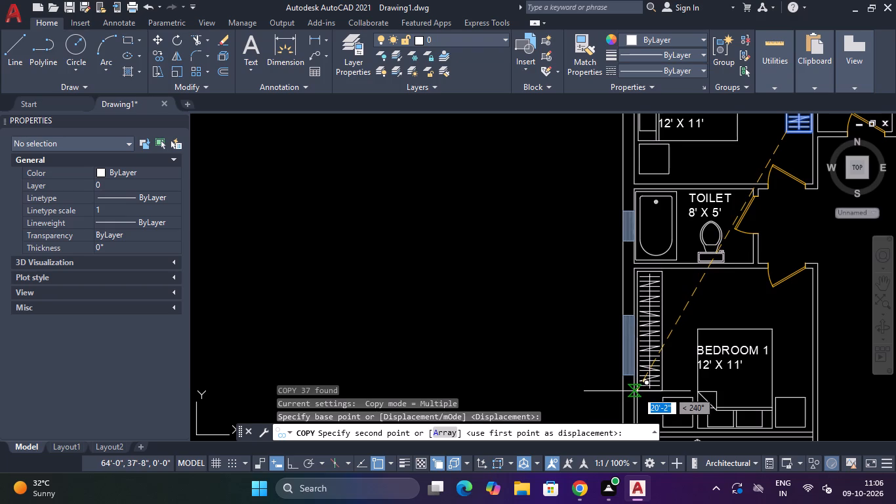
{"action": "left_click", "coordinate": [637, 391]}
{"action": "key", "text": "Escape"}
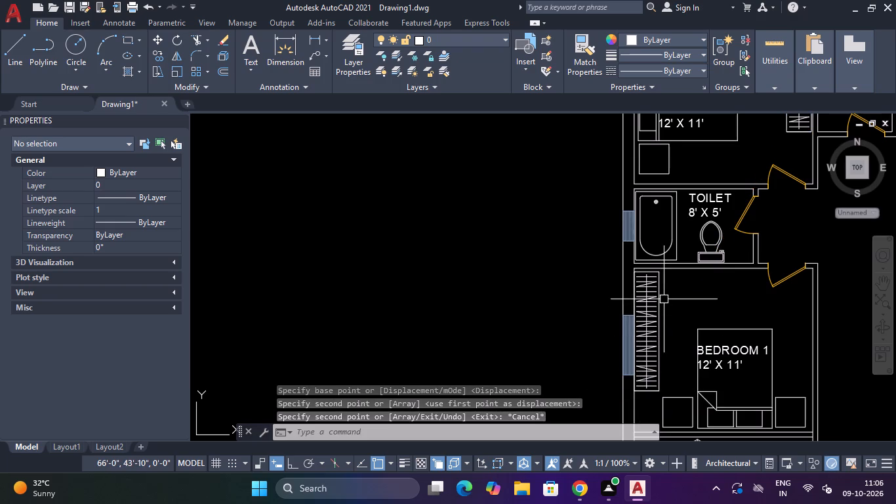
Move the four-burner stove from the loose blocks beside the plan onto the kitchen counter below the window.
{"action": "scroll", "coordinate": [582, 238], "scroll_direction": "down", "scroll_amount": 3}
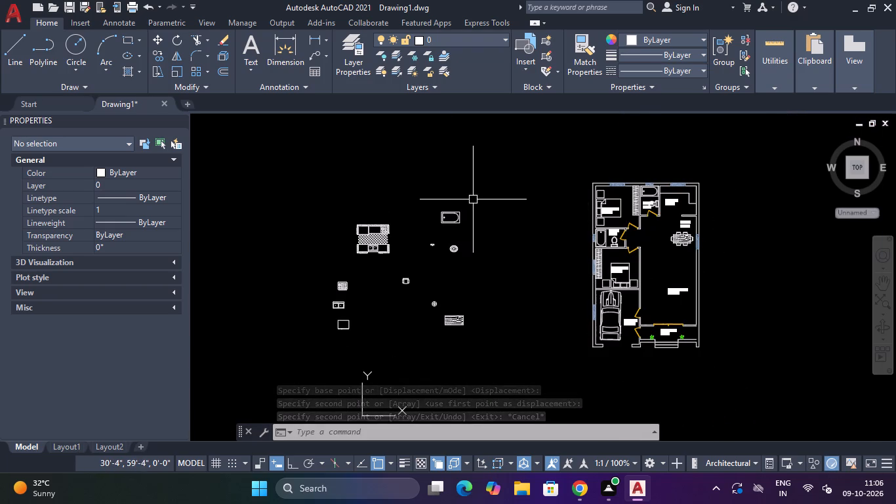
{"action": "scroll", "coordinate": [349, 281], "scroll_direction": "up", "scroll_amount": 3}
{"action": "left_click", "coordinate": [347, 281]}
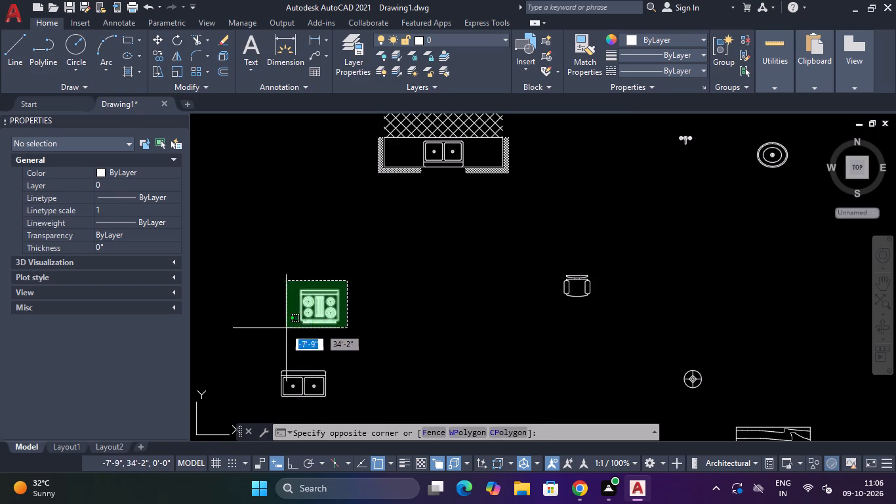
{"action": "left_click", "coordinate": [274, 325]}
{"action": "type", "text": "M"}
{"action": "key", "text": "space"}
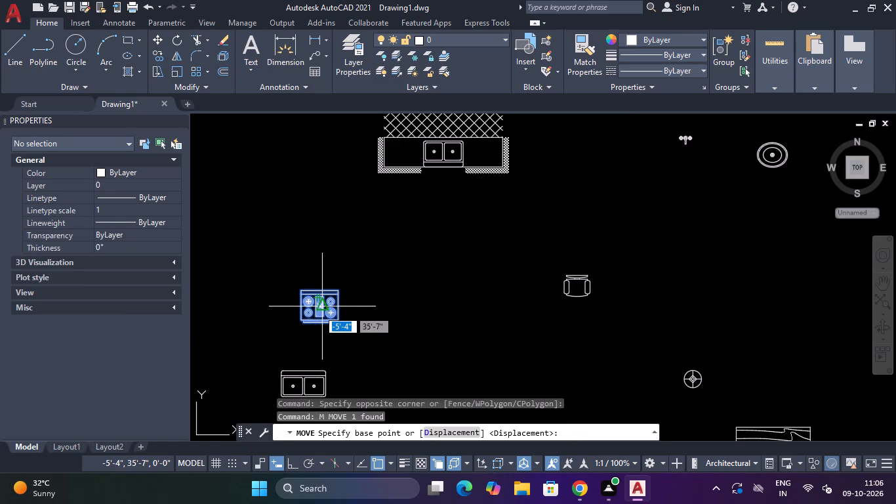
{"action": "left_click", "coordinate": [321, 311]}
{"action": "scroll", "coordinate": [352, 310], "scroll_direction": "down", "scroll_amount": 4}
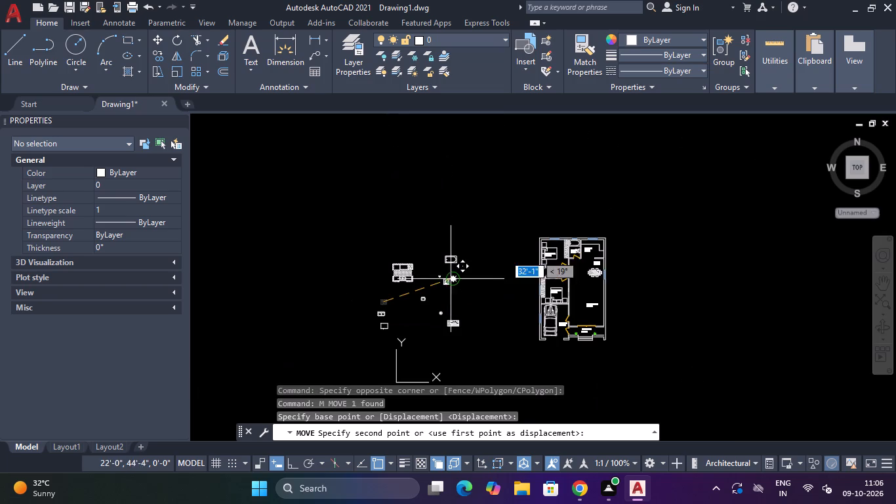
{"action": "scroll", "coordinate": [592, 240], "scroll_direction": "up", "scroll_amount": 3}
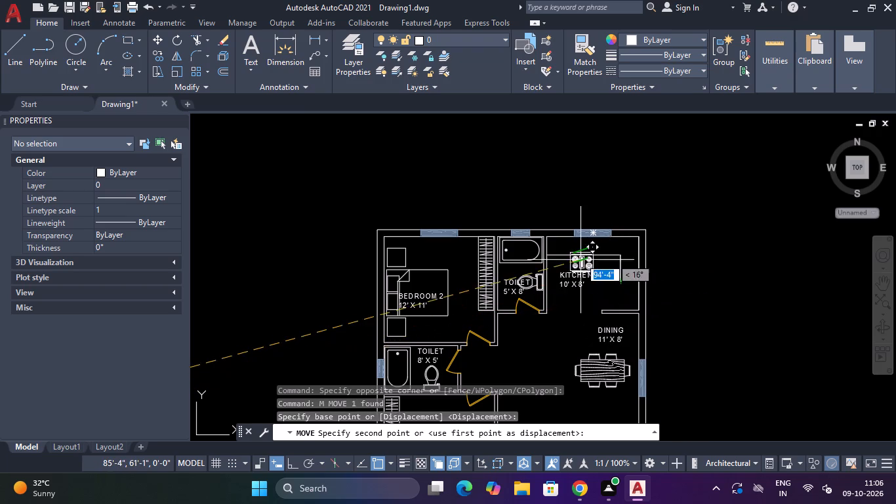
{"action": "scroll", "coordinate": [578, 249], "scroll_direction": "up", "scroll_amount": 3}
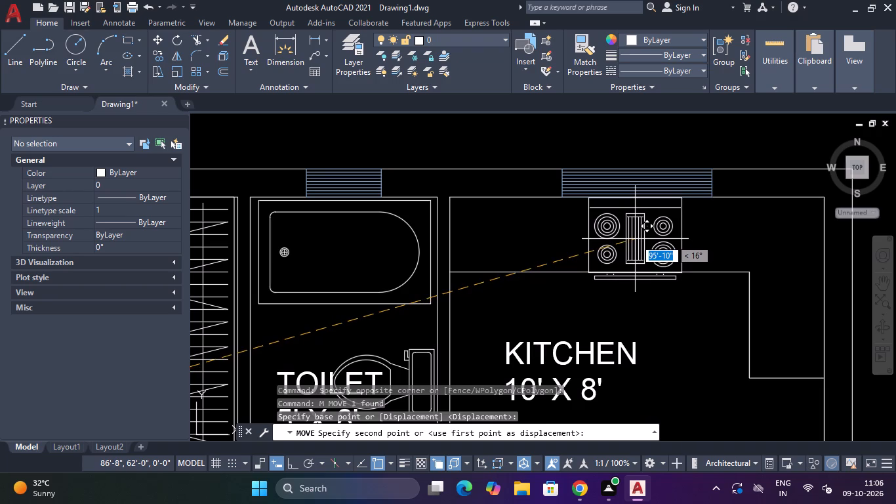
{"action": "left_click", "coordinate": [635, 240]}
Rotate the loose double-bowl sink beside the plan by 270° so its faucet side faces the kitchen's exterior side wall.
{"action": "scroll", "coordinate": [636, 245], "scroll_direction": "down", "scroll_amount": 8}
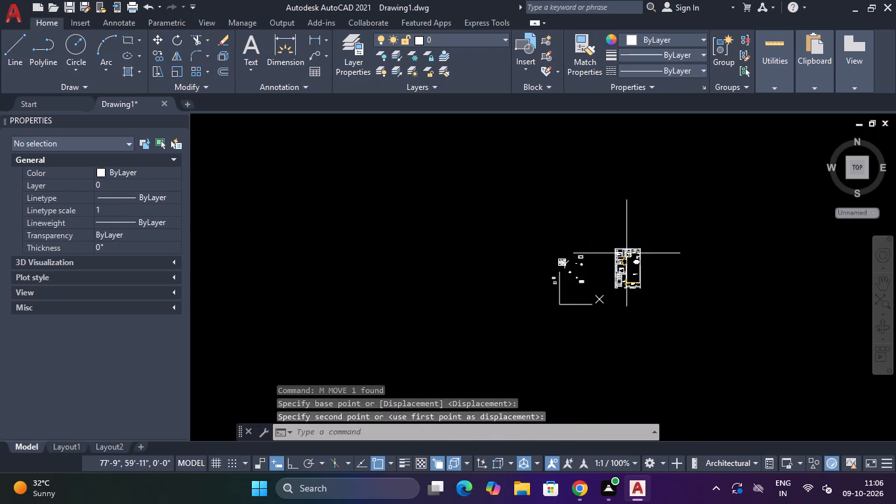
{"action": "scroll", "coordinate": [581, 254], "scroll_direction": "up", "scroll_amount": 4}
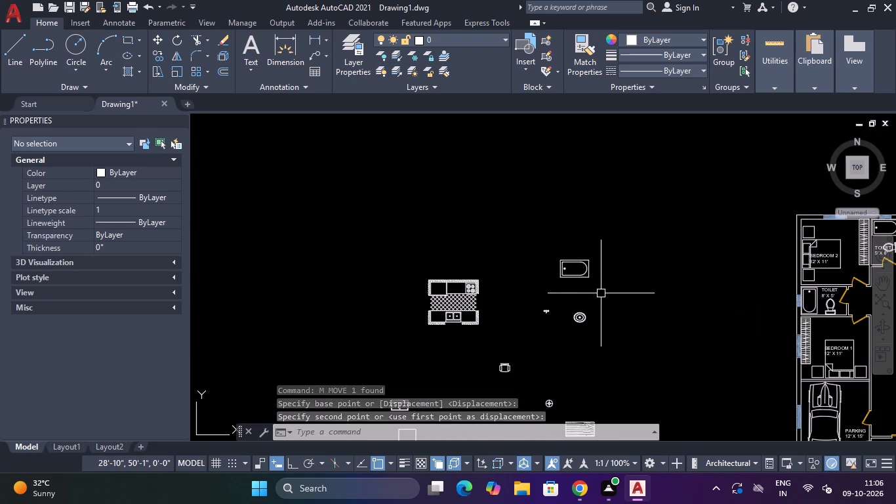
{"action": "middle_click_drag", "start_coordinate": [601, 293], "coordinate": [607, 261]}
{"action": "scroll", "coordinate": [607, 261], "scroll_direction": "down", "scroll_amount": 2}
{"action": "scroll", "coordinate": [535, 312], "scroll_direction": "up", "scroll_amount": 3}
{"action": "left_click", "coordinate": [533, 252]}
{"action": "left_click", "coordinate": [478, 309]}
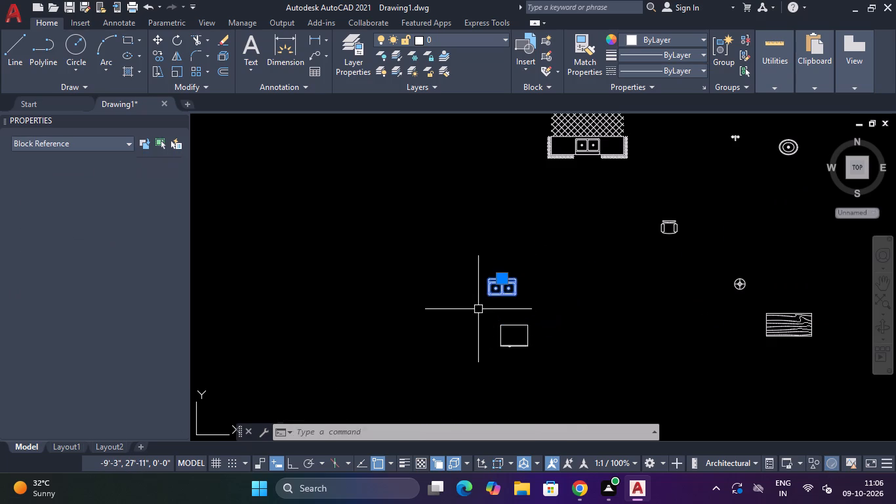
{"action": "type", "text": "RO"}
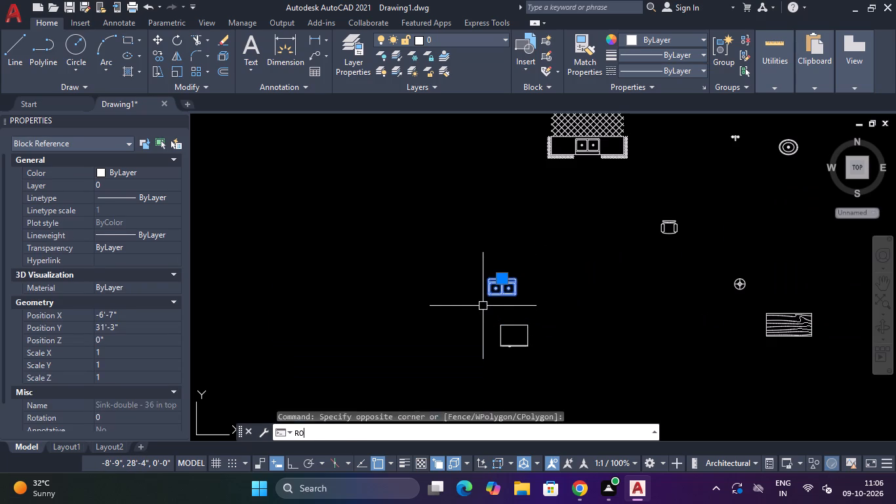
{"action": "key", "text": "Return"}
{"action": "left_click", "coordinate": [514, 280]}
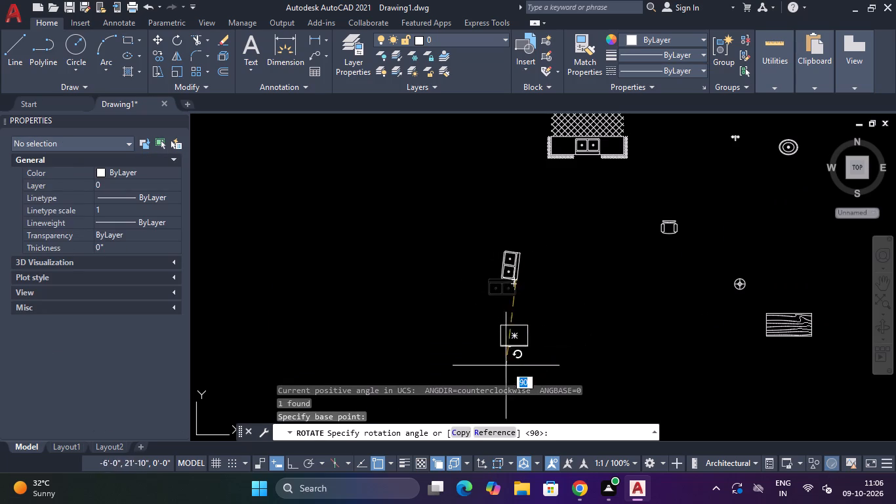
{"action": "key", "text": "F8"}
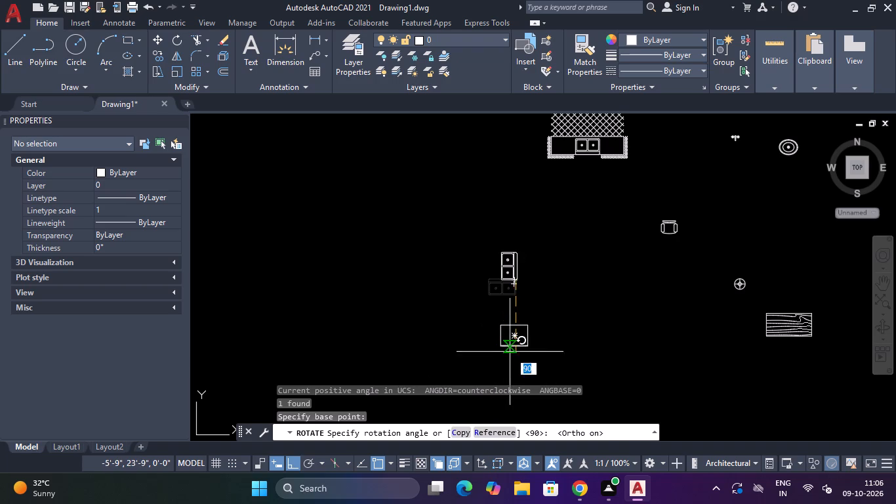
{"action": "left_click", "coordinate": [514, 310]}
Move the rotated double-bowl sink onto the kitchen's side counter, against the exterior wall.
{"action": "left_click", "coordinate": [536, 237]}
{"action": "left_click", "coordinate": [485, 301]}
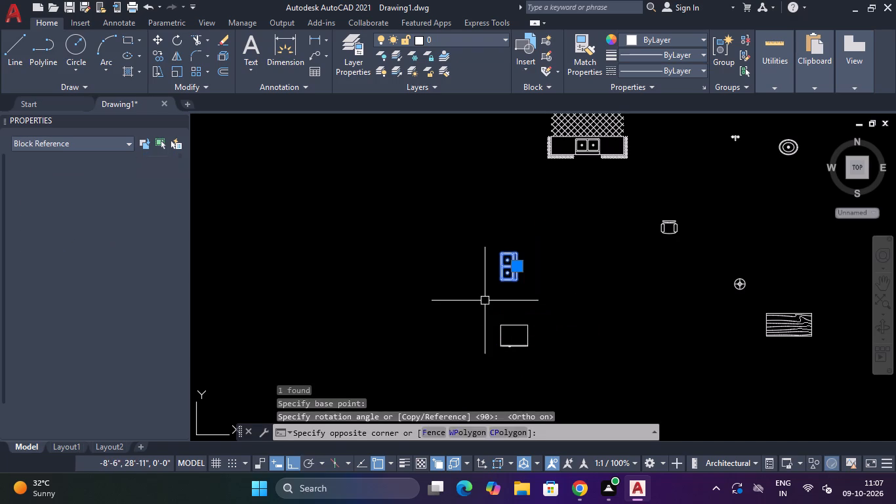
{"action": "type", "text": "M"}
{"action": "key", "text": "space"}
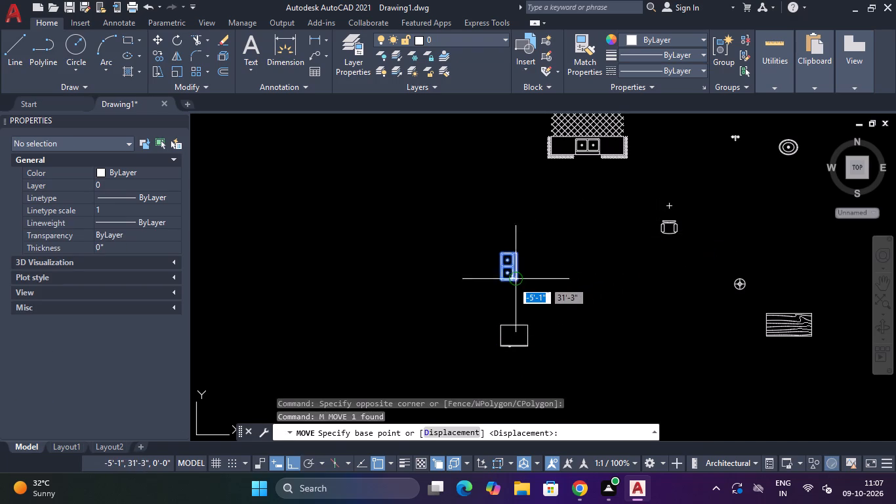
{"action": "scroll", "coordinate": [508, 281], "scroll_direction": "up", "scroll_amount": 2}
{"action": "left_click", "coordinate": [523, 246]}
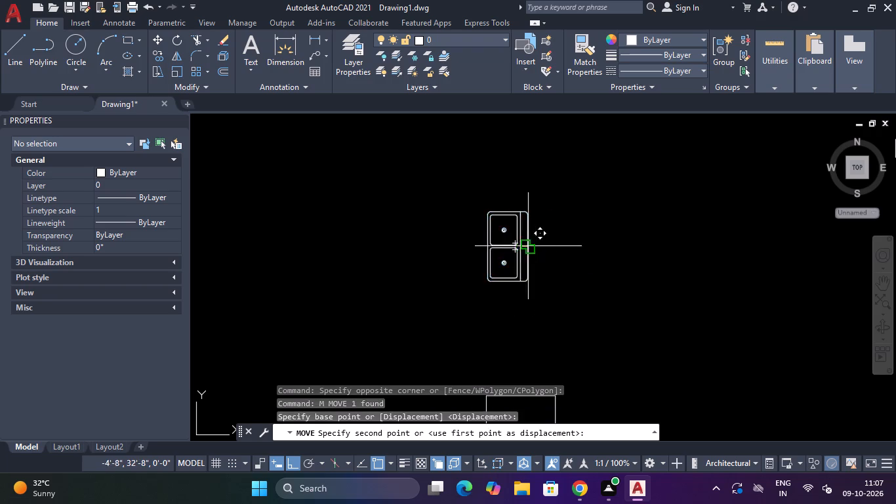
{"action": "scroll", "coordinate": [557, 247], "scroll_direction": "down", "scroll_amount": 3}
{"action": "scroll", "coordinate": [731, 198], "scroll_direction": "down", "scroll_amount": 2}
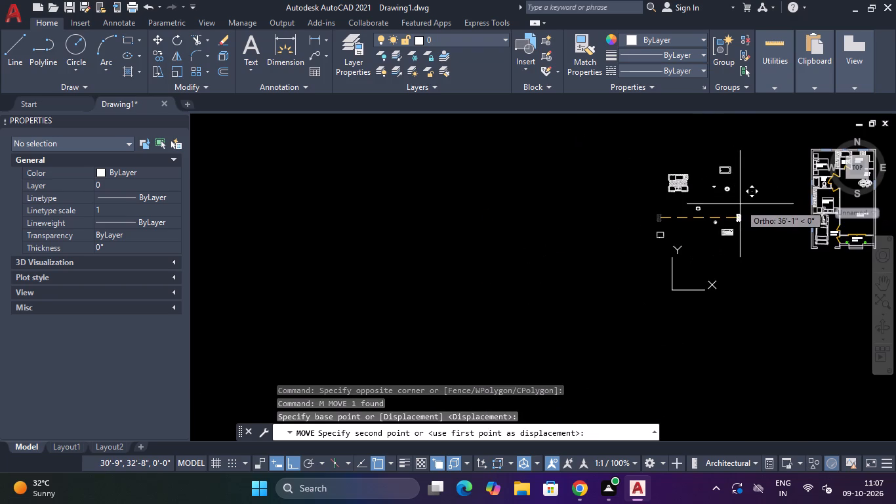
{"action": "key", "text": "F8"}
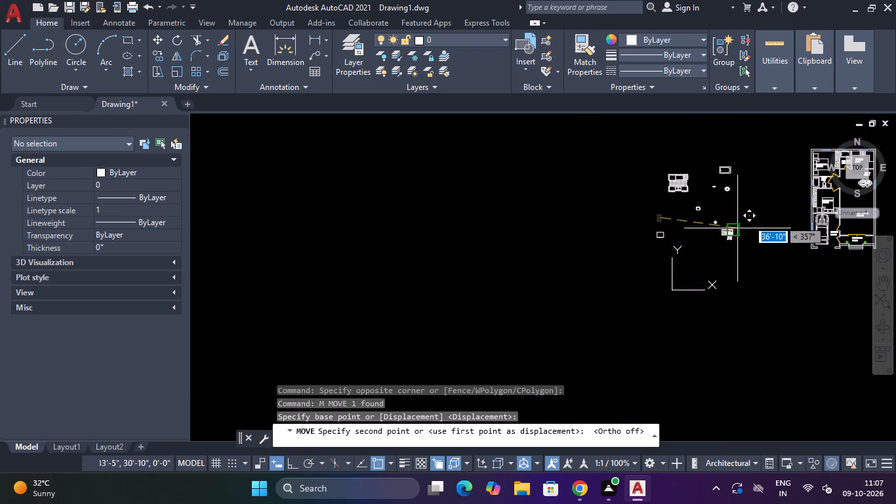
{"action": "middle_click_drag", "start_coordinate": [761, 215], "coordinate": [493, 366]}
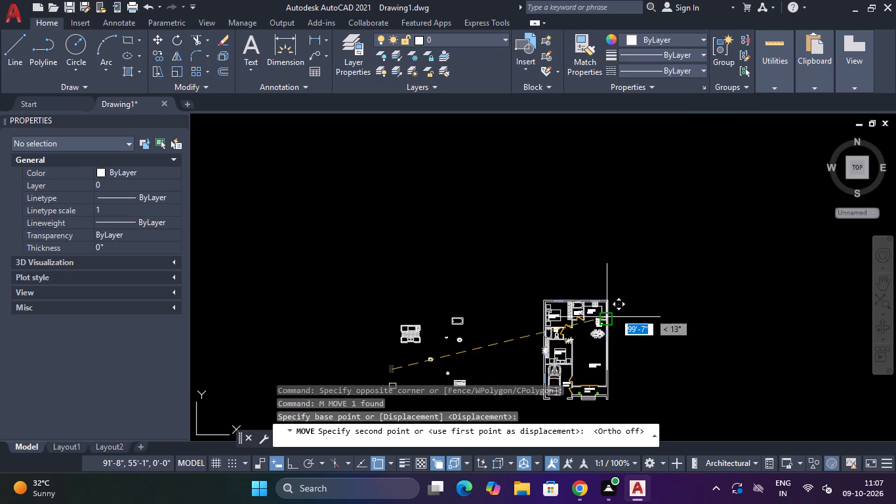
{"action": "scroll", "coordinate": [595, 316], "scroll_direction": "up", "scroll_amount": 4}
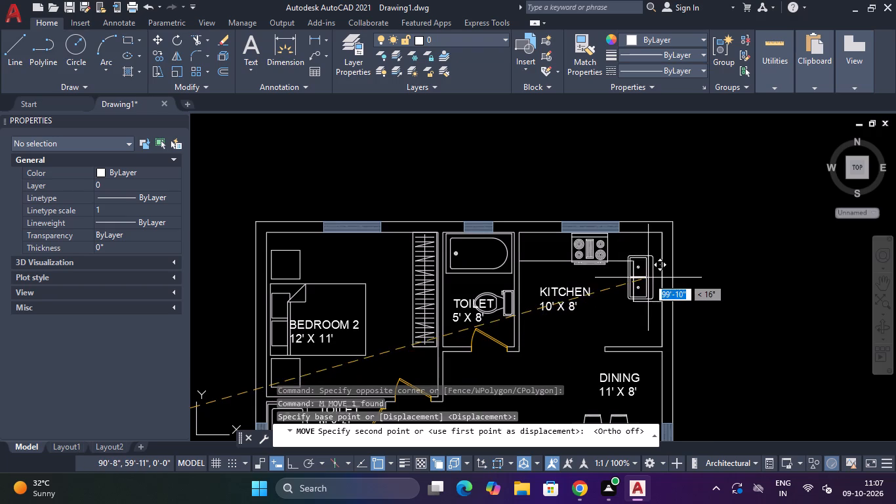
{"action": "scroll", "coordinate": [648, 278], "scroll_direction": "up", "scroll_amount": 3}
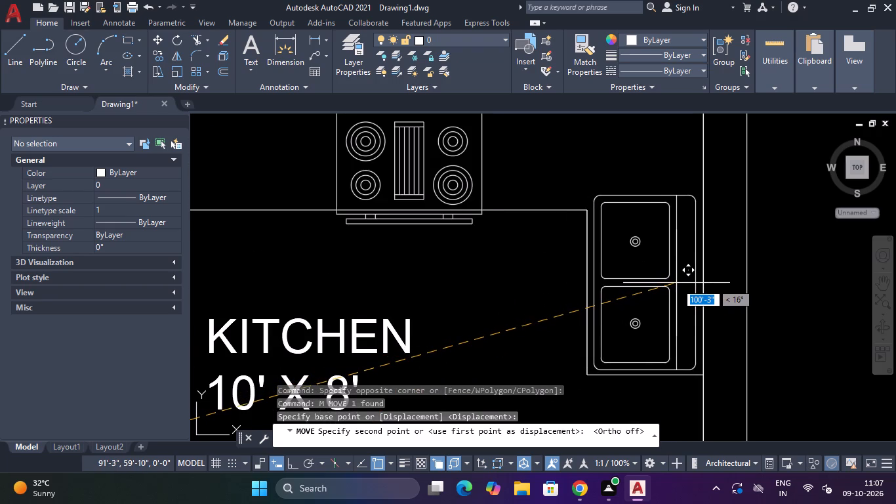
{"action": "left_click", "coordinate": [676, 283]}
Rotate the loose two-door refrigerator block beside the plan by 270°.
{"action": "scroll", "coordinate": [674, 282], "scroll_direction": "down", "scroll_amount": 3}
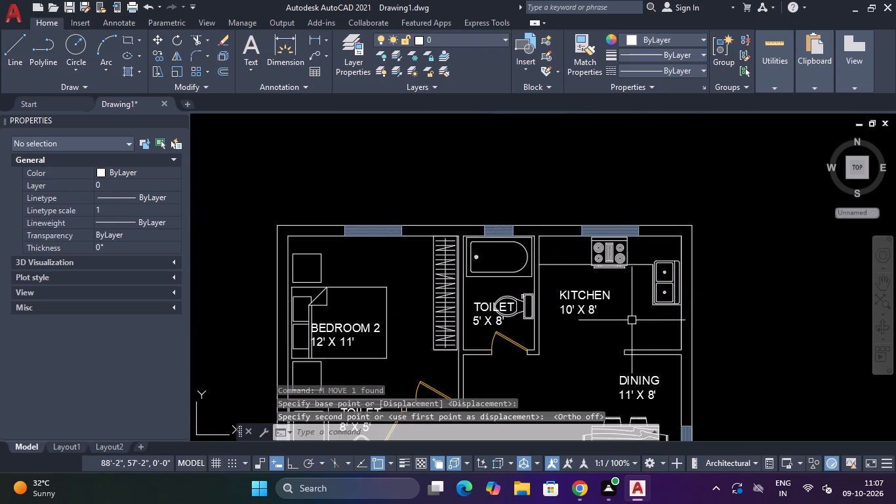
{"action": "scroll", "coordinate": [645, 245], "scroll_direction": "down", "scroll_amount": 6}
{"action": "scroll", "coordinate": [529, 303], "scroll_direction": "up", "scroll_amount": 1}
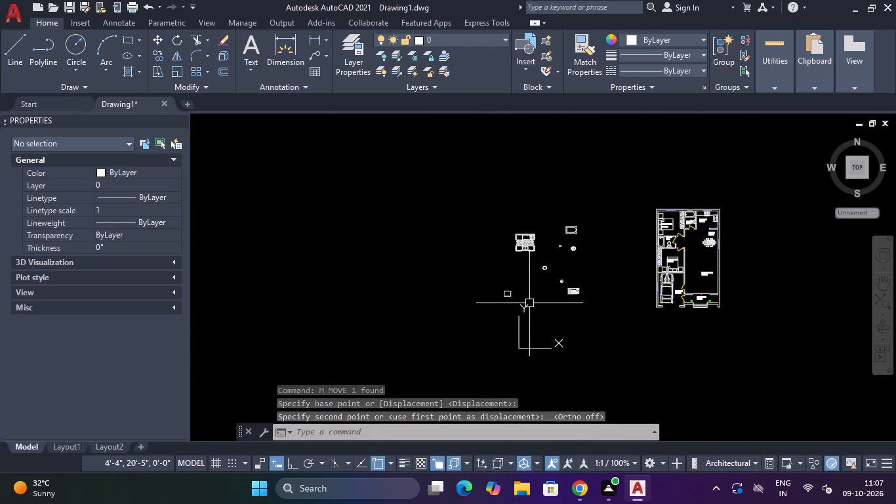
{"action": "scroll", "coordinate": [529, 303], "scroll_direction": "up", "scroll_amount": 2}
{"action": "left_click_drag", "start_coordinate": [500, 264], "coordinate": [497, 282]}
{"action": "left_click", "coordinate": [429, 344]}
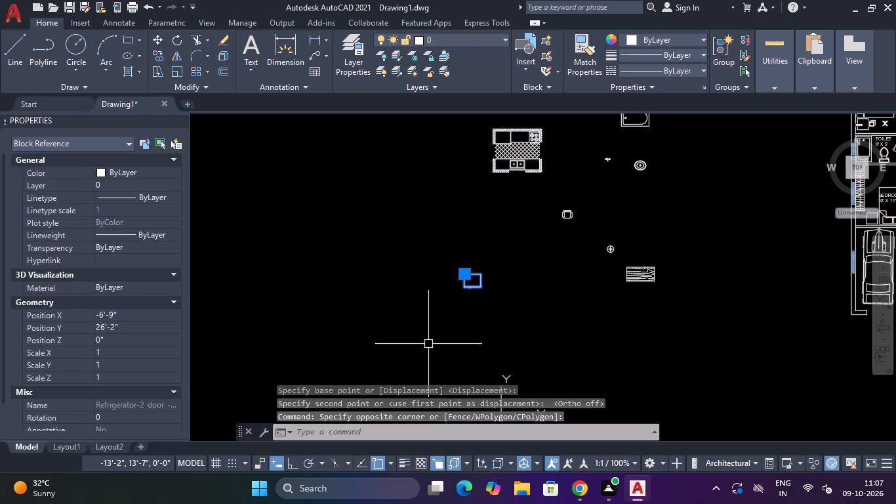
{"action": "key", "text": "r"}
{"action": "key", "text": "o"}
{"action": "key", "text": "Return"}
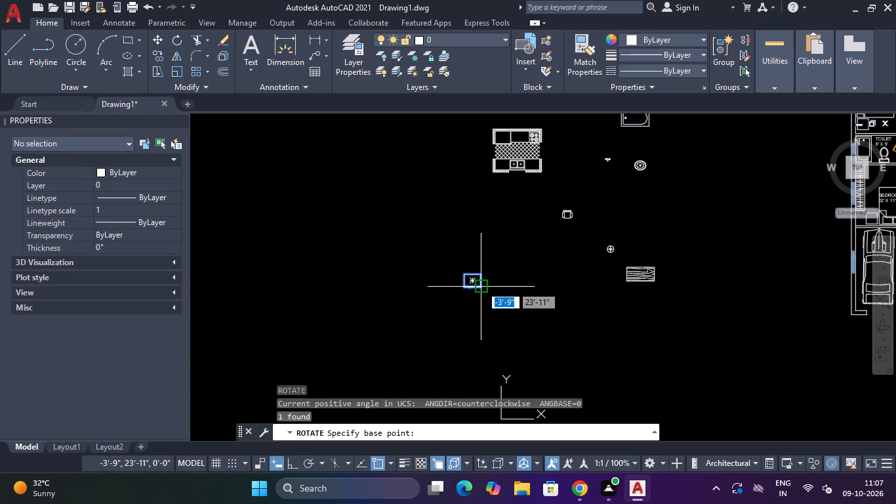
{"action": "left_click", "coordinate": [483, 269]}
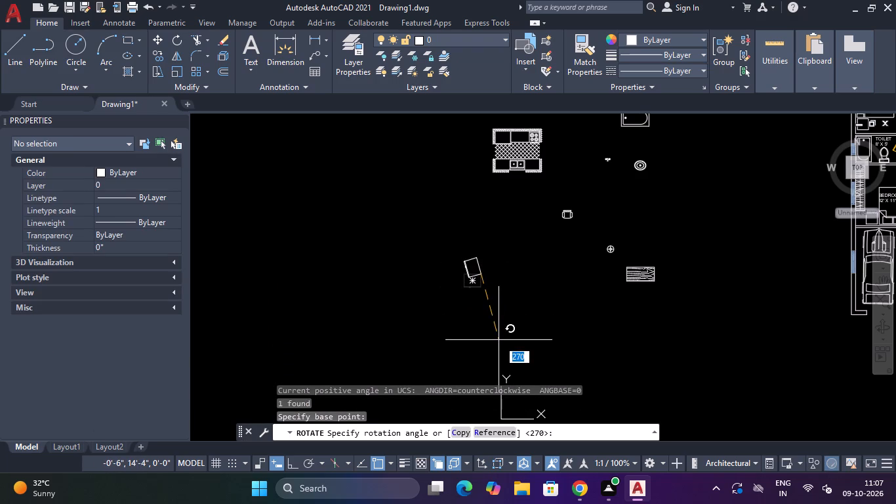
{"action": "key", "text": "F8"}
{"action": "left_click", "coordinate": [465, 335]}
{"action": "key", "text": "Escape"}
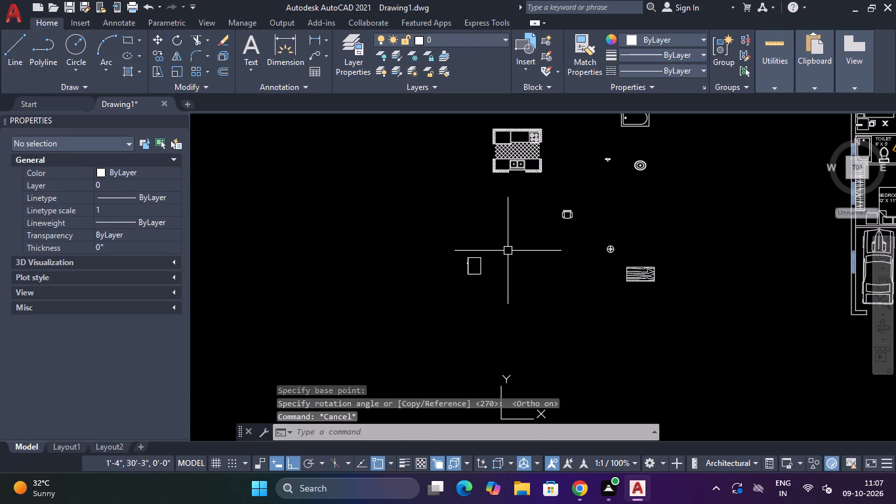
Move the rotated refrigerator into the kitchen corner between the sink counter and the partition wall above the dining area.
{"action": "left_click_drag", "start_coordinate": [498, 241], "coordinate": [483, 270]}
{"action": "left_click", "coordinate": [447, 316]}
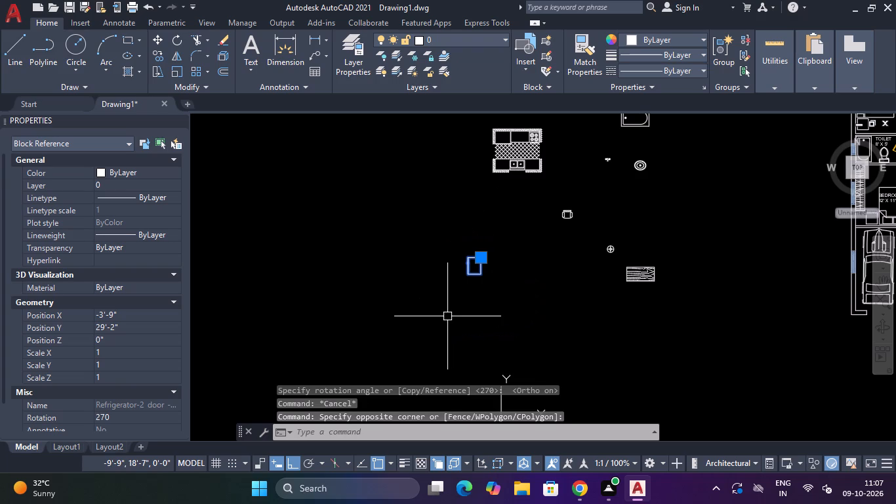
{"action": "type", "text": "M"}
{"action": "key", "text": "space"}
{"action": "scroll", "coordinate": [482, 262], "scroll_direction": "up", "scroll_amount": 3}
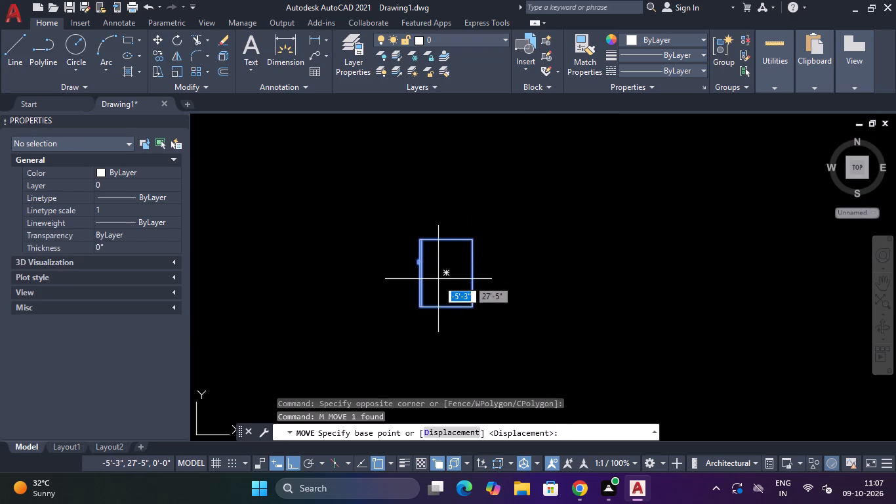
{"action": "left_click", "coordinate": [447, 274]}
{"action": "scroll", "coordinate": [448, 274], "scroll_direction": "down", "scroll_amount": 5}
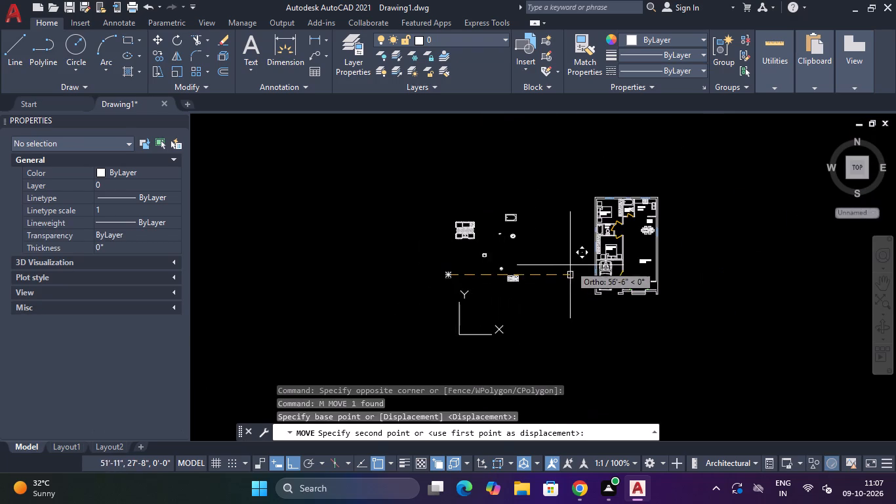
{"action": "key", "text": "F8"}
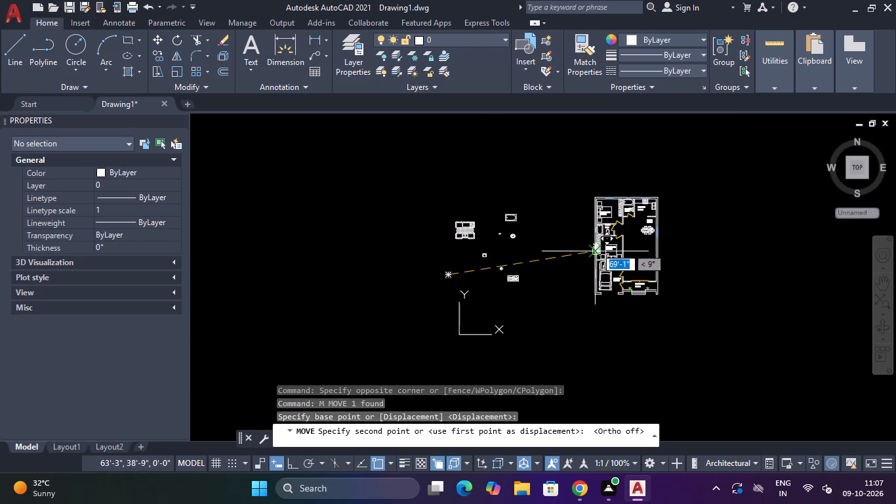
{"action": "scroll", "coordinate": [653, 211], "scroll_direction": "up", "scroll_amount": 4}
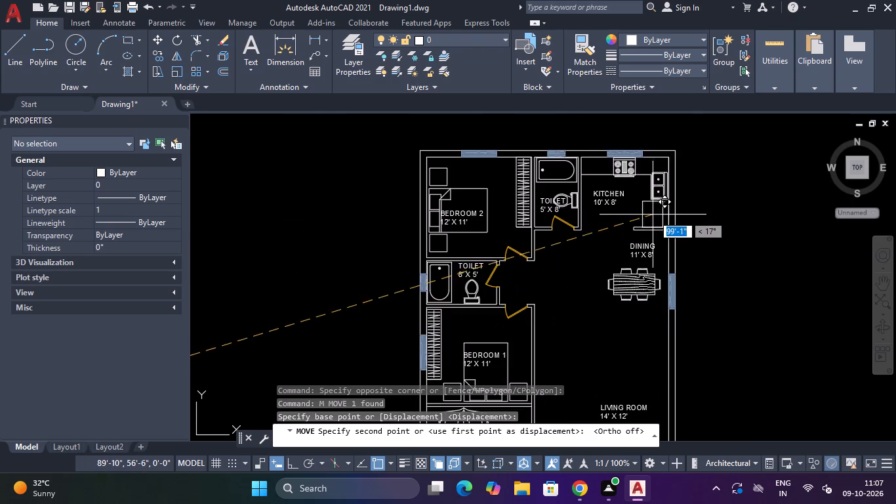
{"action": "scroll", "coordinate": [653, 215], "scroll_direction": "up", "scroll_amount": 3}
{"action": "scroll", "coordinate": [673, 201], "scroll_direction": "down", "scroll_amount": 2}
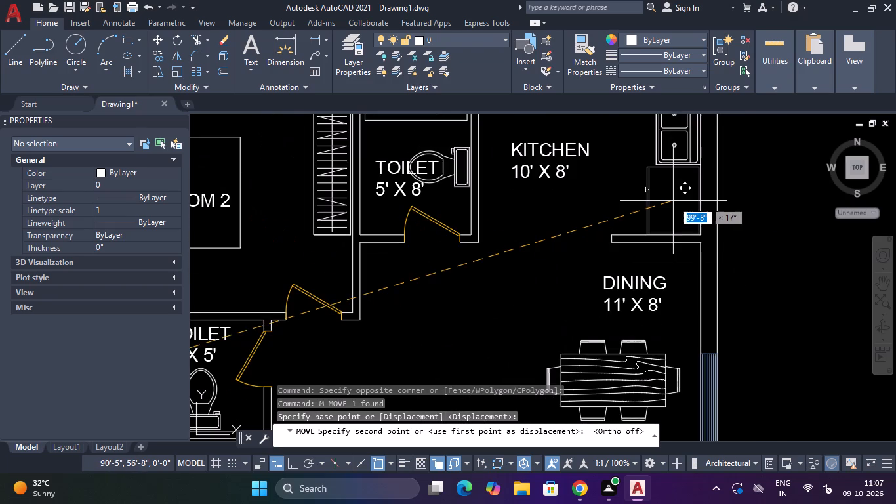
{"action": "scroll", "coordinate": [673, 201], "scroll_direction": "up", "scroll_amount": 2}
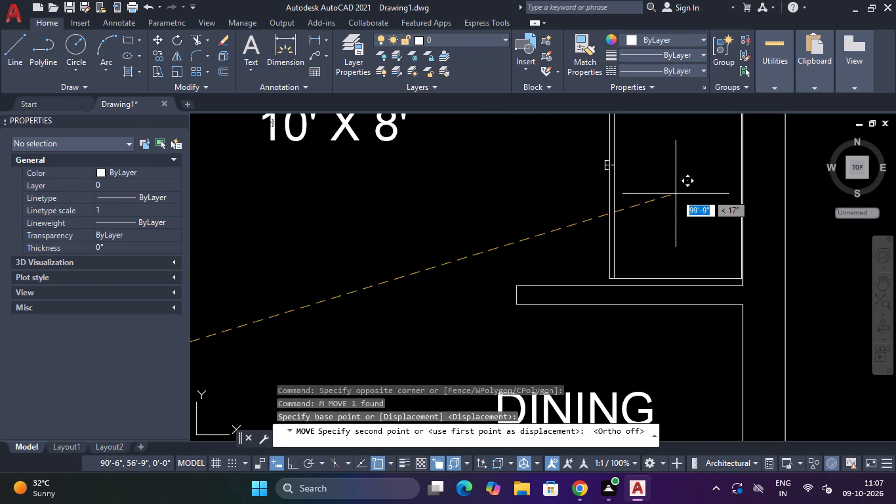
{"action": "scroll", "coordinate": [672, 197], "scroll_direction": "up", "scroll_amount": 1}
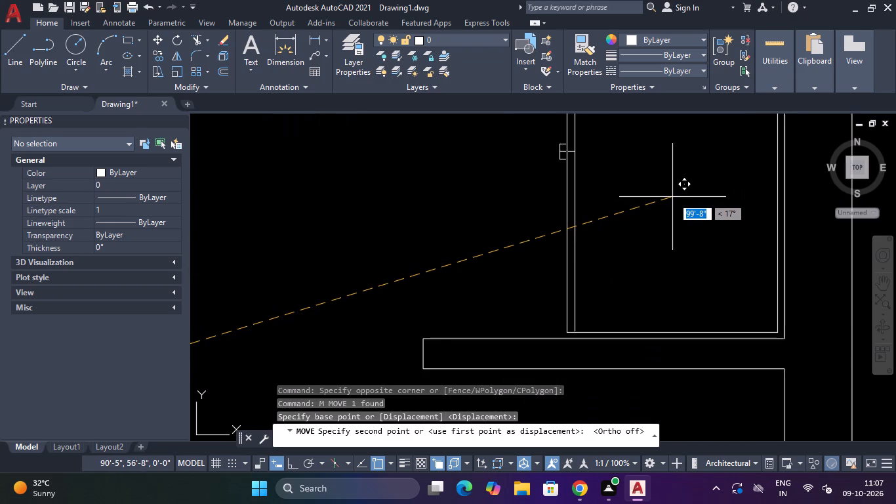
{"action": "left_click", "coordinate": [672, 197]}
Move the loose three-piece faucet onto the oval washbasin beside the plan, with its spout ending over the basin's drain.
{"action": "scroll", "coordinate": [672, 196], "scroll_direction": "down", "scroll_amount": 3}
{"action": "scroll", "coordinate": [609, 194], "scroll_direction": "down", "scroll_amount": 3}
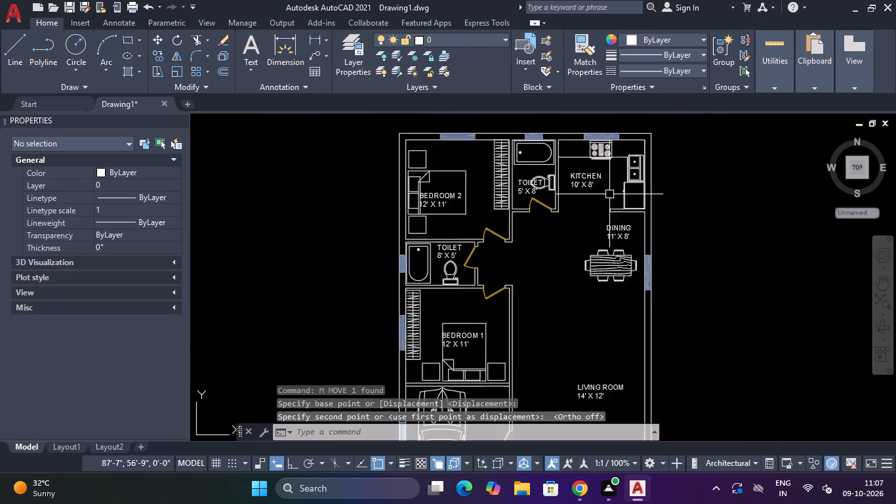
{"action": "middle_click_drag", "start_coordinate": [583, 255], "coordinate": [603, 191]}
{"action": "scroll", "coordinate": [601, 245], "scroll_direction": "down", "scroll_amount": 1}
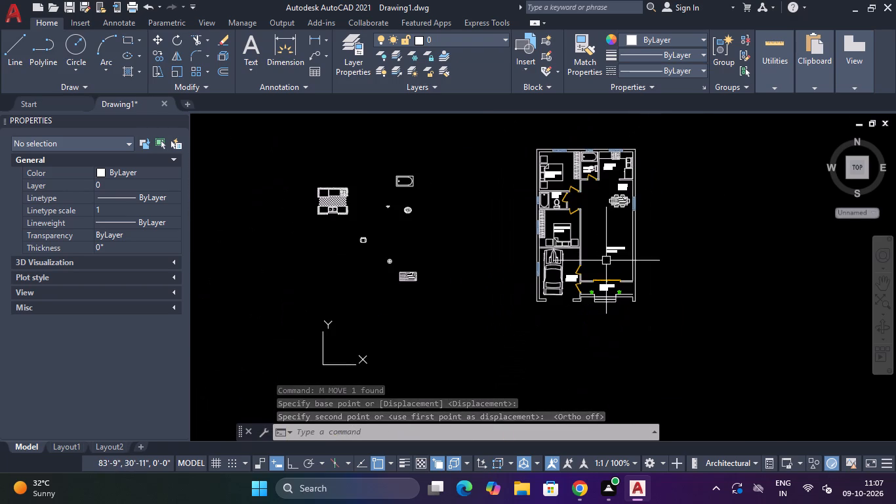
{"action": "scroll", "coordinate": [606, 261], "scroll_direction": "up", "scroll_amount": 2}
{"action": "scroll", "coordinate": [606, 261], "scroll_direction": "down", "scroll_amount": 3}
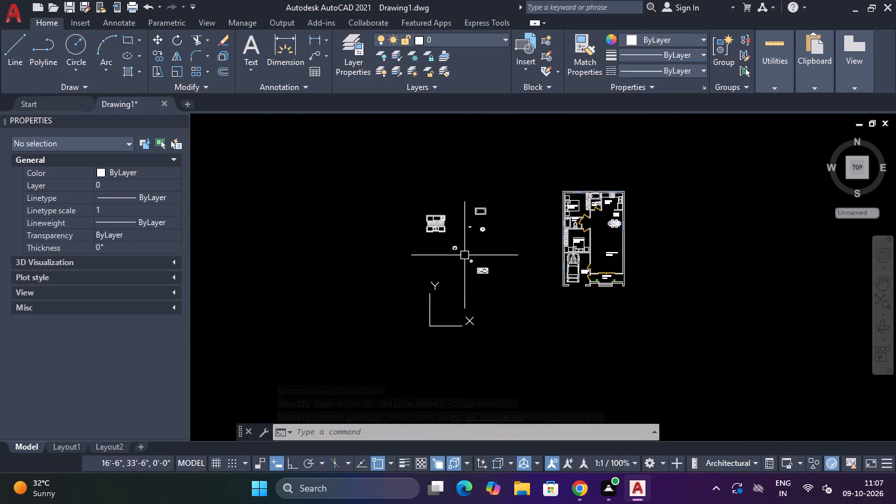
{"action": "scroll", "coordinate": [443, 217], "scroll_direction": "up", "scroll_amount": 3}
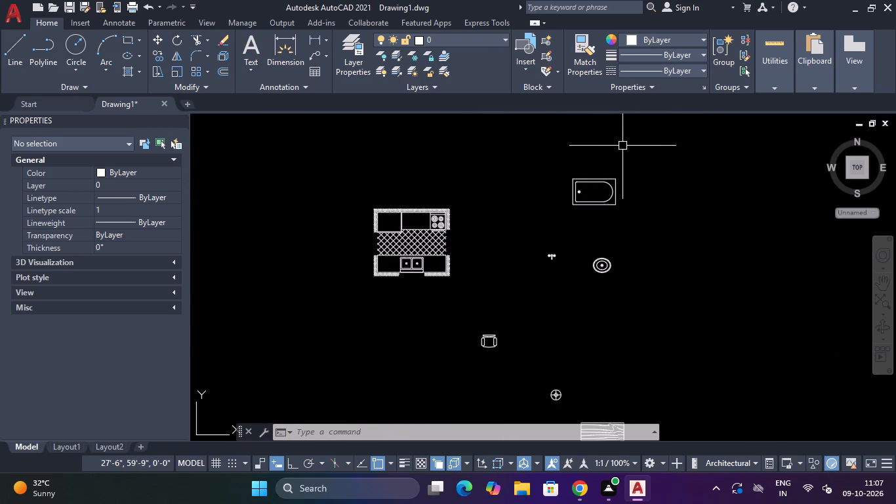
{"action": "scroll", "coordinate": [616, 173], "scroll_direction": "down", "scroll_amount": 2}
{"action": "scroll", "coordinate": [615, 192], "scroll_direction": "up", "scroll_amount": 3}
{"action": "left_click_drag", "start_coordinate": [550, 248], "coordinate": [542, 253]}
{"action": "left_click", "coordinate": [499, 301]}
{"action": "type", "text": "M"}
{"action": "key", "text": "space"}
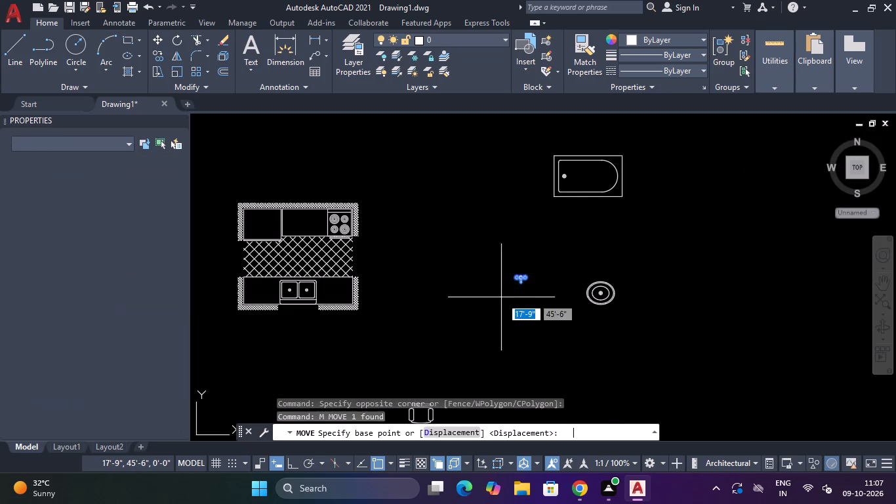
{"action": "scroll", "coordinate": [523, 278], "scroll_direction": "up", "scroll_amount": 3}
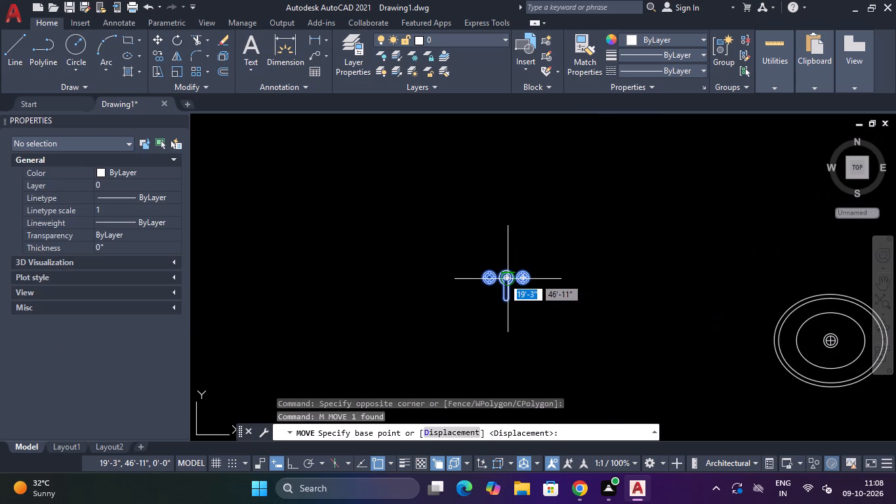
{"action": "scroll", "coordinate": [502, 278], "scroll_direction": "up", "scroll_amount": 3}
{"action": "left_click", "coordinate": [515, 280]}
{"action": "scroll", "coordinate": [524, 283], "scroll_direction": "down", "scroll_amount": 4}
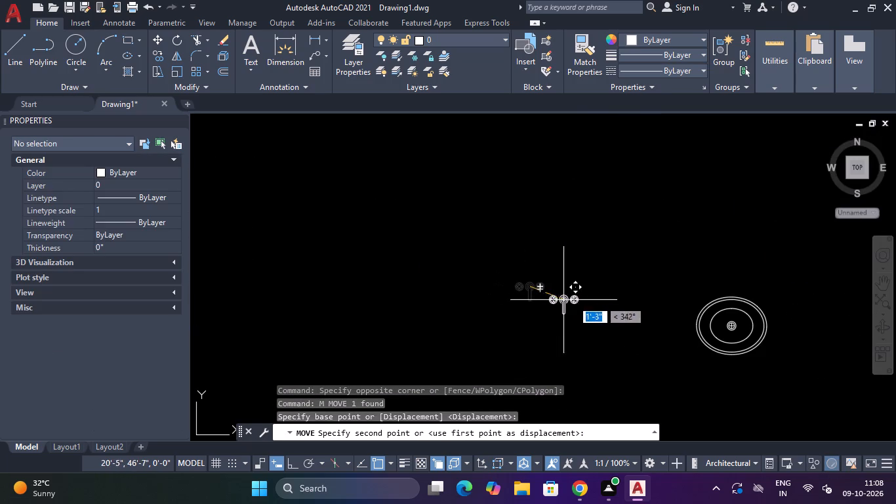
{"action": "scroll", "coordinate": [733, 314], "scroll_direction": "up", "scroll_amount": 3}
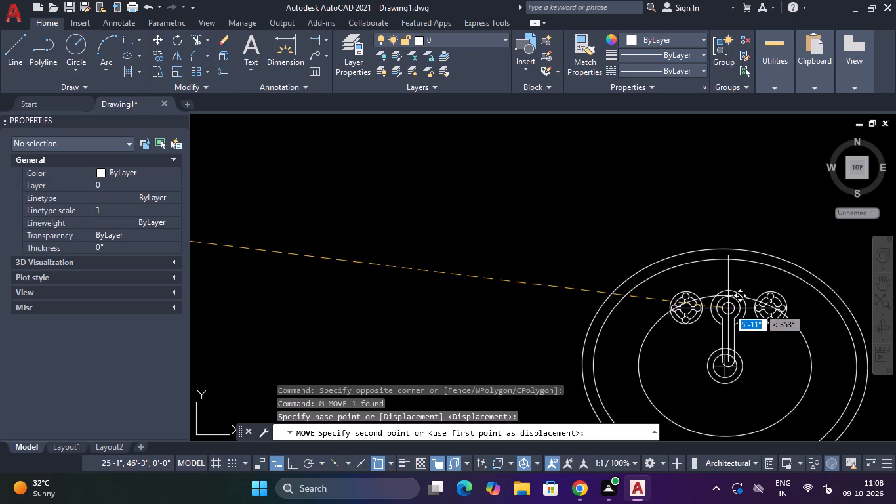
{"action": "left_click", "coordinate": [723, 306]}
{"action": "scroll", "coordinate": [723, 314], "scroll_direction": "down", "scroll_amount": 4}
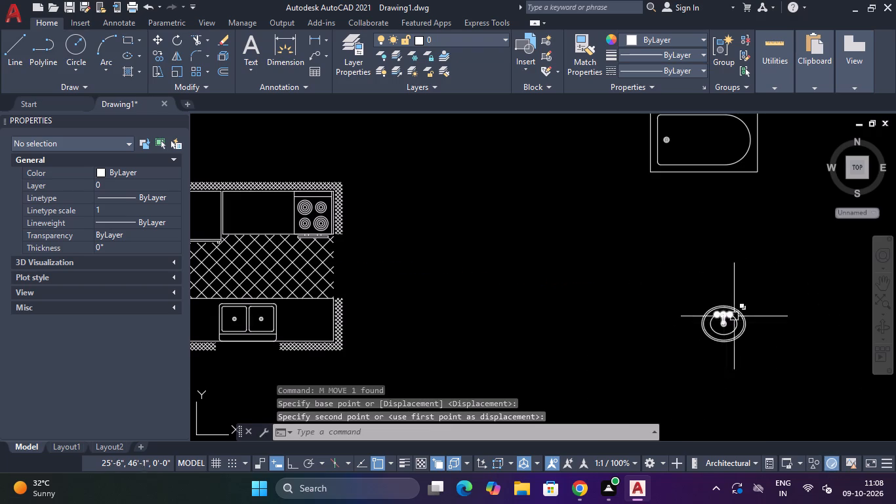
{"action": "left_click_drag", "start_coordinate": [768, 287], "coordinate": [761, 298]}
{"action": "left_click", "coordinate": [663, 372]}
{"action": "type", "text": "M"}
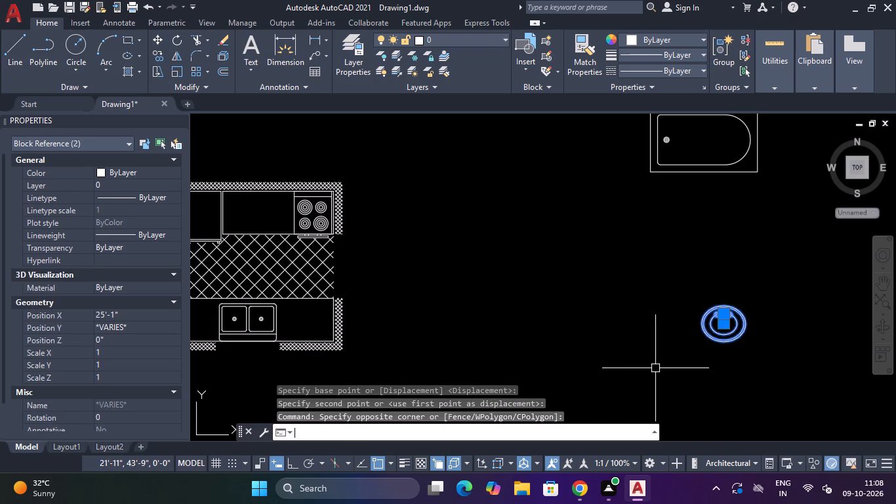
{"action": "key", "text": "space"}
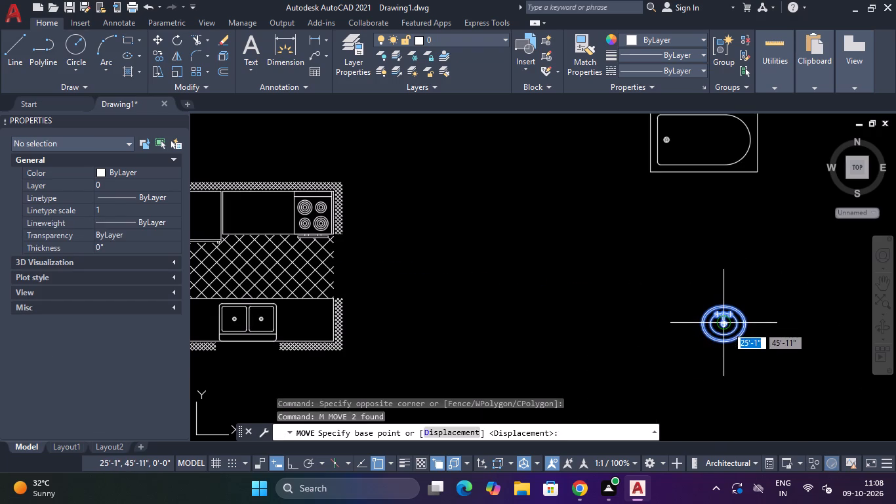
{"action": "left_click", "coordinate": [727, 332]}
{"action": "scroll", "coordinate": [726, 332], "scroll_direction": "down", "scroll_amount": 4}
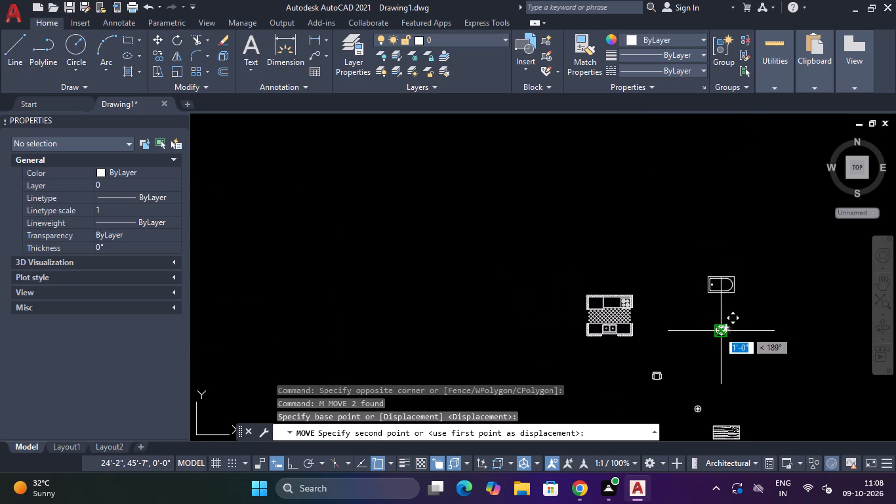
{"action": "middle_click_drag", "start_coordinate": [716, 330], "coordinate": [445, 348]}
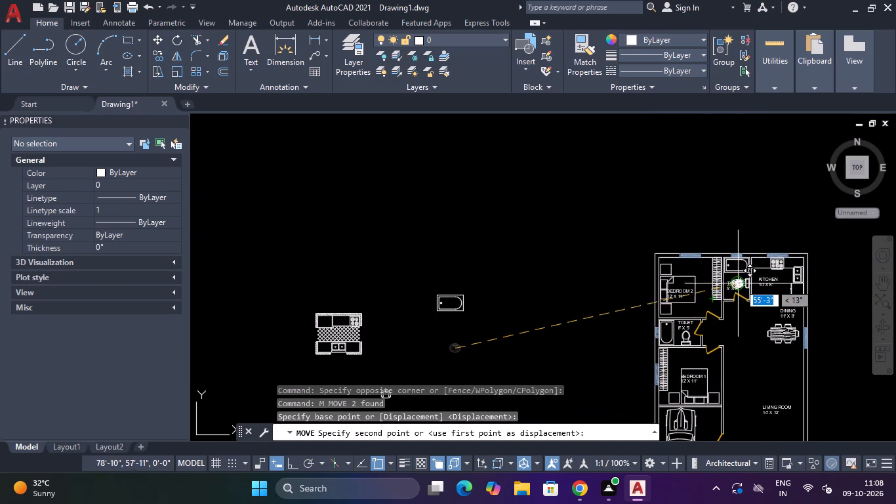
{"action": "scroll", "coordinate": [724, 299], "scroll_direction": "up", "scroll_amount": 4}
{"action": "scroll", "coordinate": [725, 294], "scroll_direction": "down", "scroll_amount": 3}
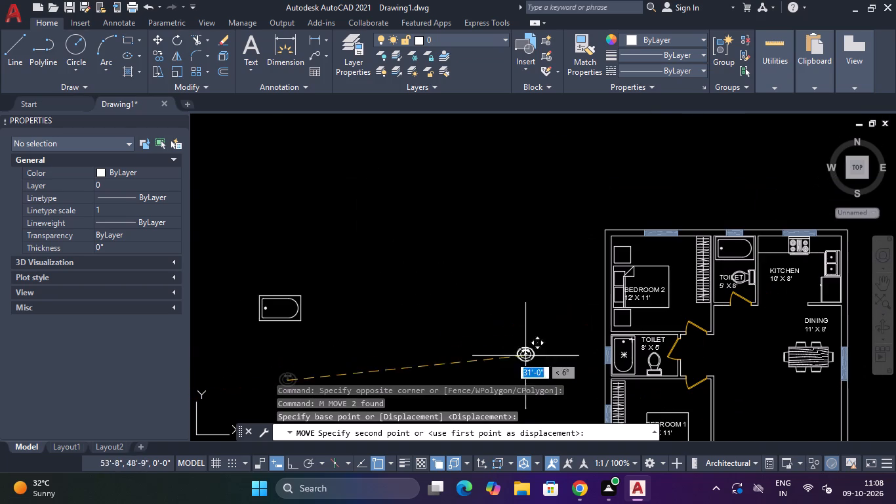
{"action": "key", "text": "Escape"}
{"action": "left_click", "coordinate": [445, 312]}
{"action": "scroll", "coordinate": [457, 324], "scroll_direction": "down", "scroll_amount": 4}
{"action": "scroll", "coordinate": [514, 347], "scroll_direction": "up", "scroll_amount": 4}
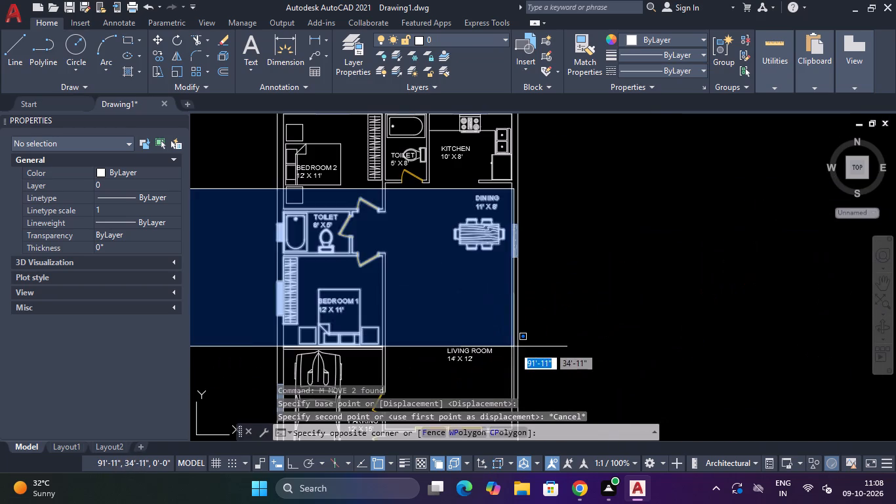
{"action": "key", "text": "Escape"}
Examine the living room, parking and verandah areas and the loose furniture blocks beside the plan.
{"action": "middle_click_drag", "start_coordinate": [430, 322], "coordinate": [447, 253]}
{"action": "scroll", "coordinate": [445, 254], "scroll_direction": "down", "scroll_amount": 3}
{"action": "scroll", "coordinate": [443, 269], "scroll_direction": "up", "scroll_amount": 3}
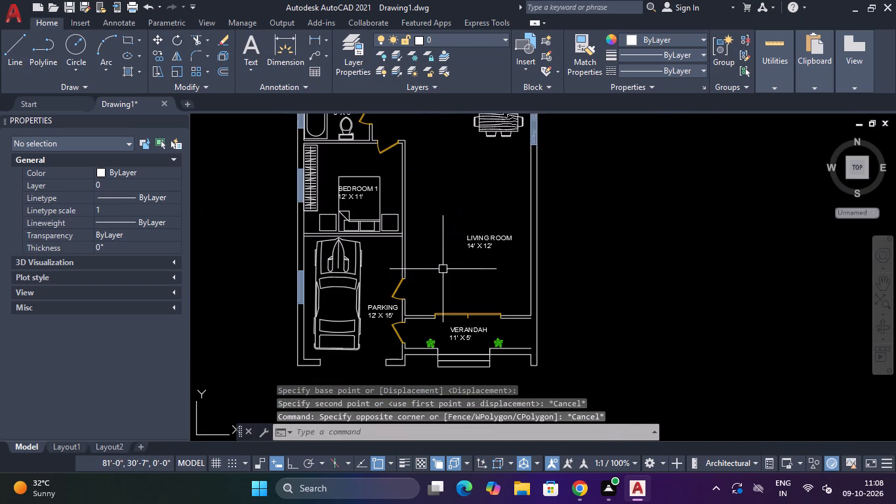
{"action": "middle_click_drag", "start_coordinate": [443, 269], "coordinate": [481, 226]}
{"action": "scroll", "coordinate": [474, 242], "scroll_direction": "down", "scroll_amount": 2}
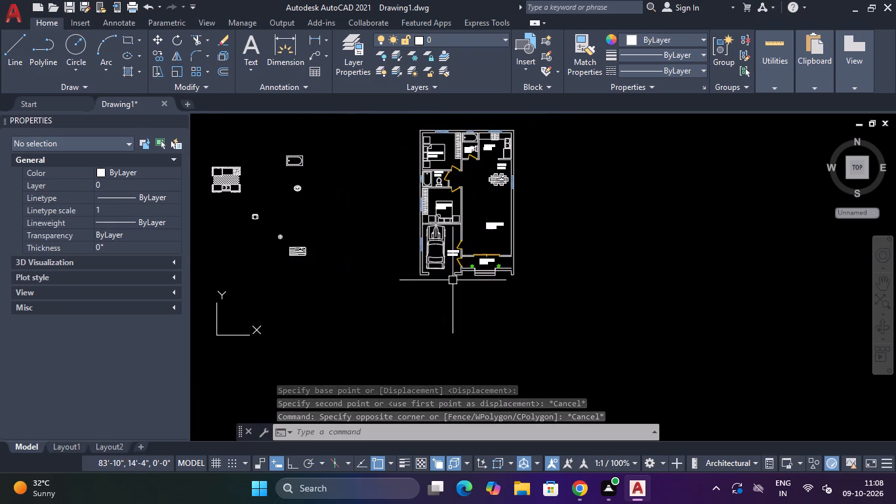
{"action": "scroll", "coordinate": [473, 197], "scroll_direction": "up", "scroll_amount": 1}
{"action": "scroll", "coordinate": [470, 203], "scroll_direction": "down", "scroll_amount": 3}
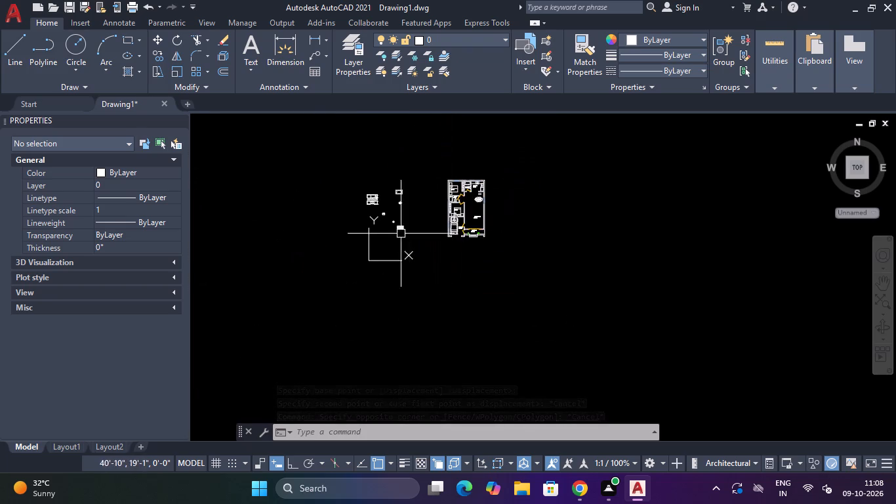
{"action": "scroll", "coordinate": [380, 209], "scroll_direction": "up", "scroll_amount": 2}
{"action": "scroll", "coordinate": [429, 230], "scroll_direction": "up", "scroll_amount": 2}
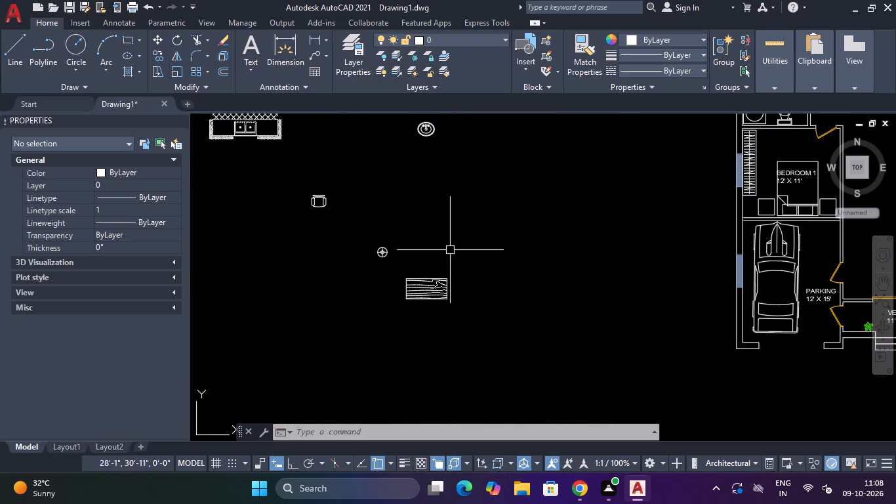
{"action": "scroll", "coordinate": [465, 240], "scroll_direction": "down", "scroll_amount": 2}
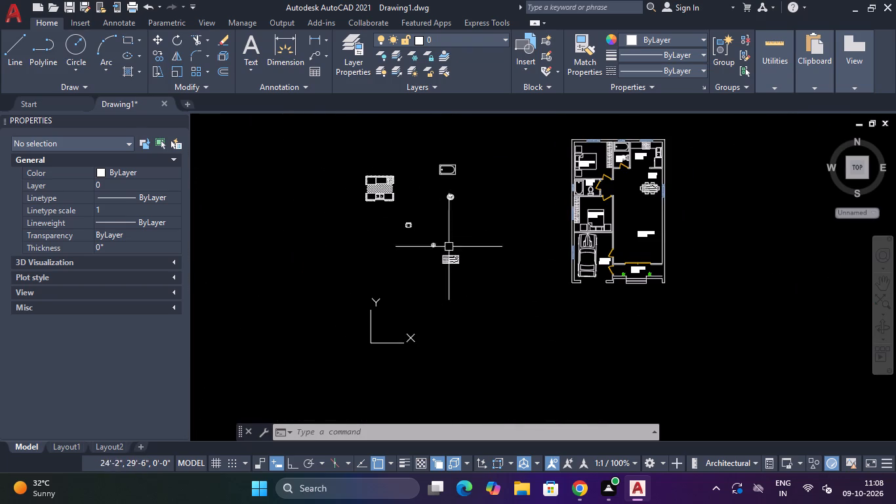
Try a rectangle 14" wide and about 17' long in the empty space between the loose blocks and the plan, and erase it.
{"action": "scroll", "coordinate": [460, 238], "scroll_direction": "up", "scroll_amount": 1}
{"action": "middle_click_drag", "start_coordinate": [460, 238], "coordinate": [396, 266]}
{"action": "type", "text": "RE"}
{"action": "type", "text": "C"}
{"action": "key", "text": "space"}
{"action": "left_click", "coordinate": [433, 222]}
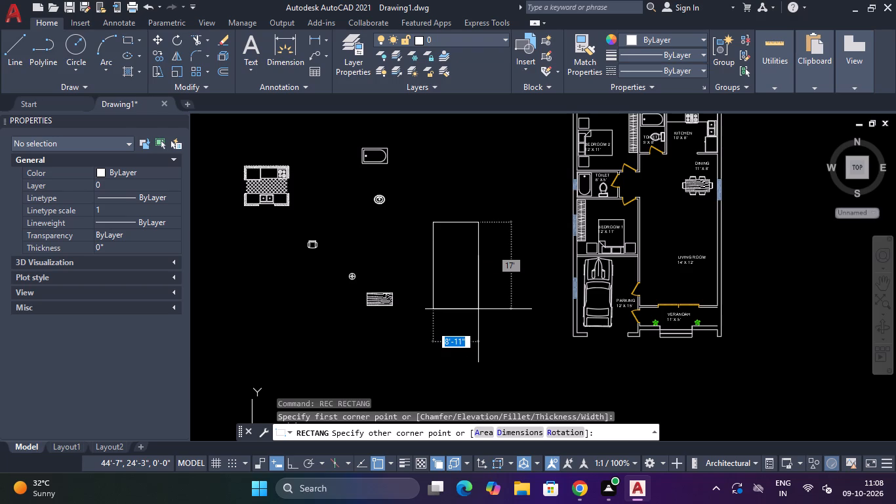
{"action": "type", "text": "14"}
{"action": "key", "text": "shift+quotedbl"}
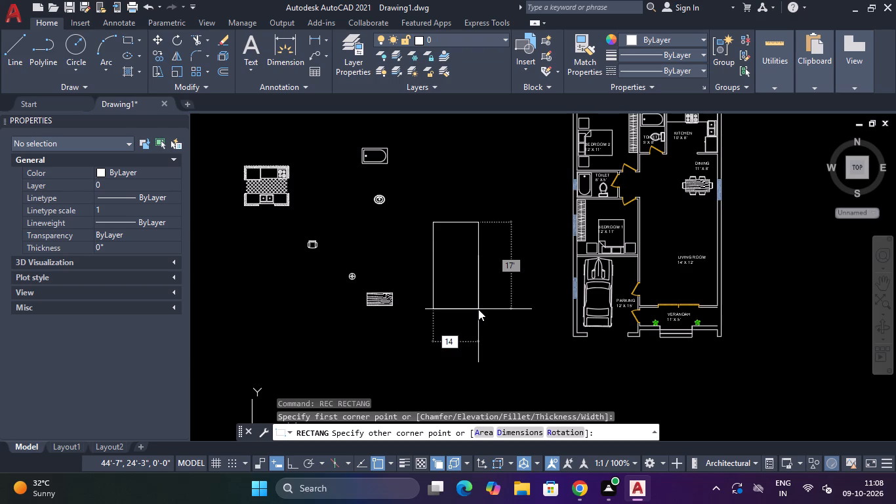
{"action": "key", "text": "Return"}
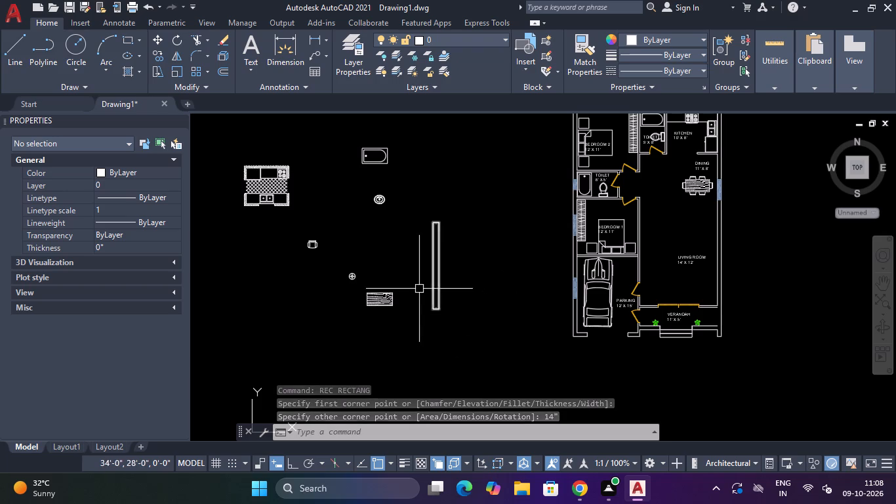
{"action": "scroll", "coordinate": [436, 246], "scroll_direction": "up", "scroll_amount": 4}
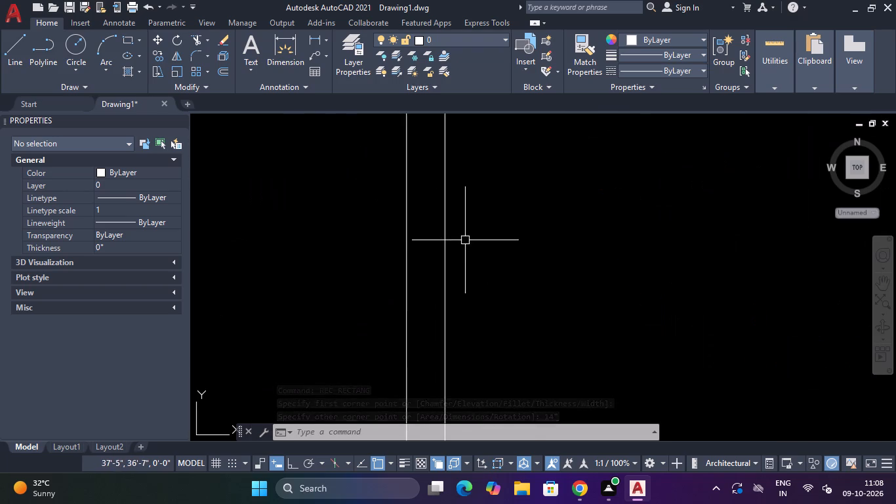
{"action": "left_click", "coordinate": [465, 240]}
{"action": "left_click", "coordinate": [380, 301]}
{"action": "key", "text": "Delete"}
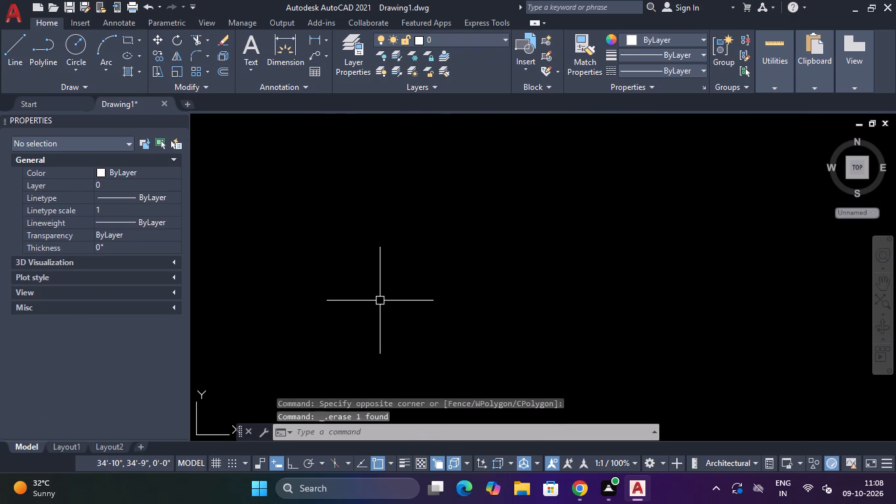
Draw a rectangle 4" wide and 8' long in the empty space between the loose blocks and the plan.
{"action": "scroll", "coordinate": [382, 291], "scroll_direction": "down", "scroll_amount": 3}
{"action": "scroll", "coordinate": [390, 182], "scroll_direction": "down", "scroll_amount": 1}
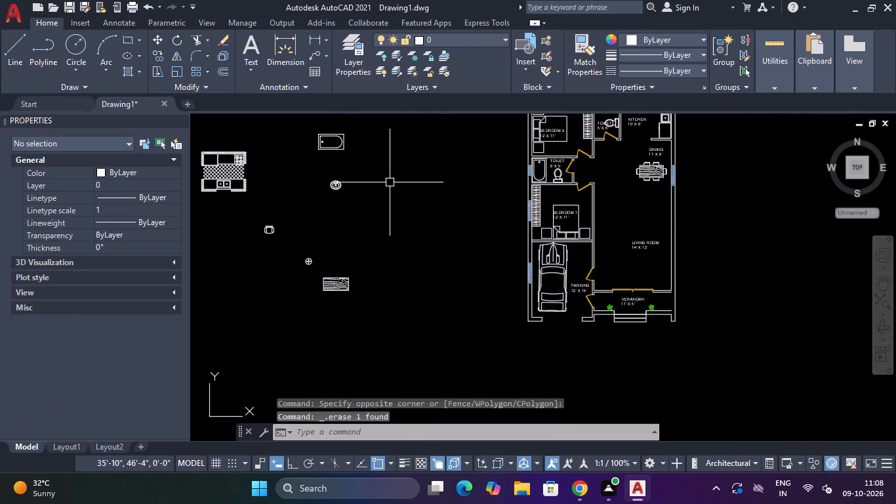
{"action": "type", "text": "REC"}
{"action": "key", "text": "space"}
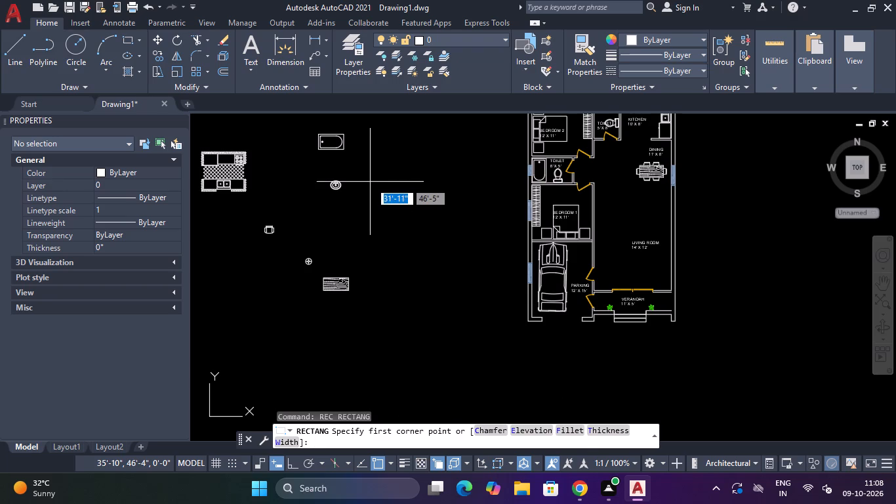
{"action": "left_click", "coordinate": [390, 175]}
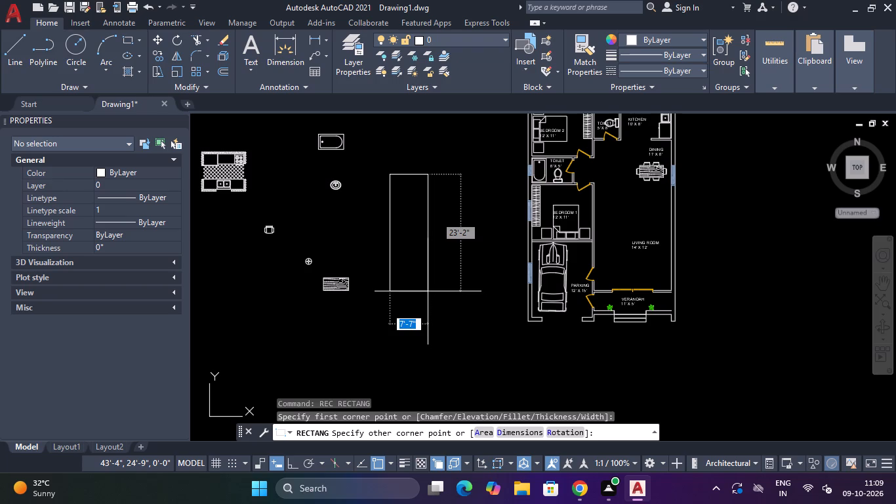
{"action": "type", "text": "4\""}
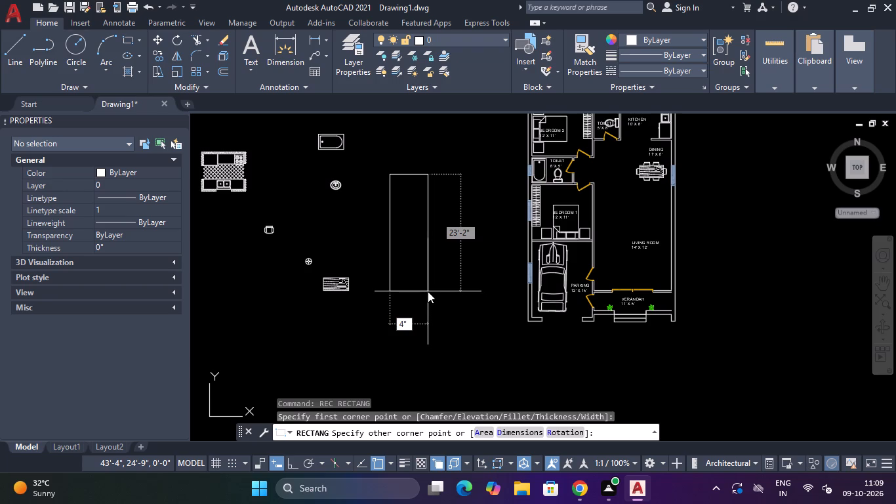
{"action": "key", "text": "Tab"}
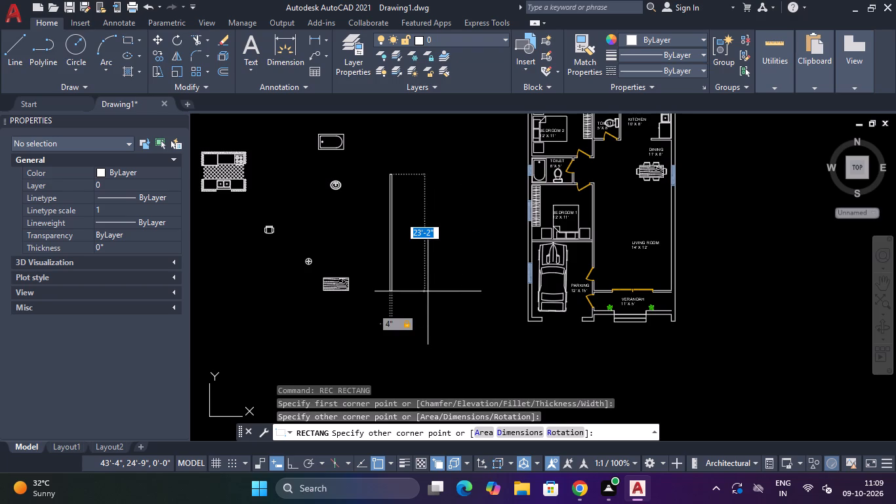
{"action": "key", "text": "8"}
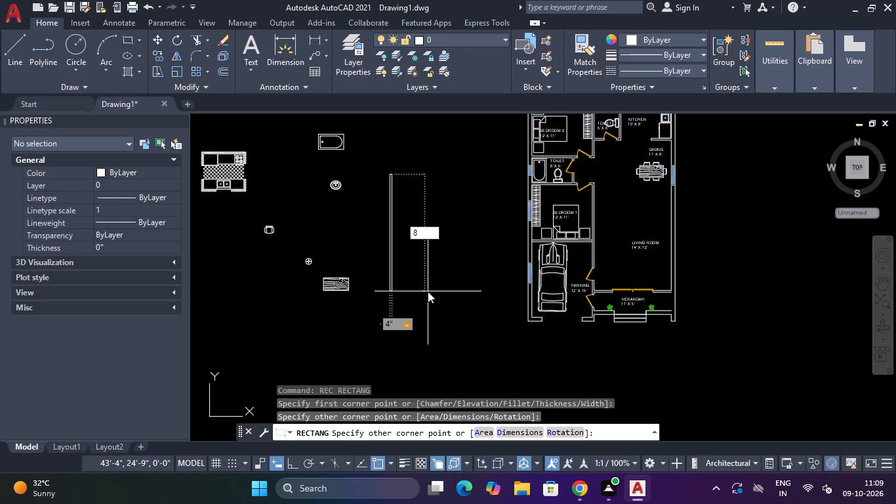
{"action": "key", "text": "apostrophe"}
{"action": "key", "text": "Return"}
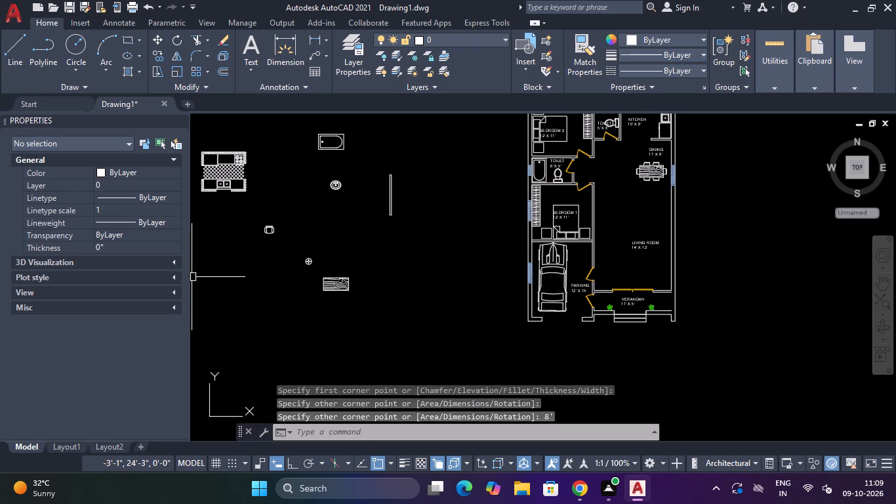
Draw an arm 2' long and 4" thick with lines from the upper inner corner of the 4"-wide rectangle, ending inside it, with Ortho on.
{"action": "scroll", "coordinate": [388, 199], "scroll_direction": "up", "scroll_amount": 2}
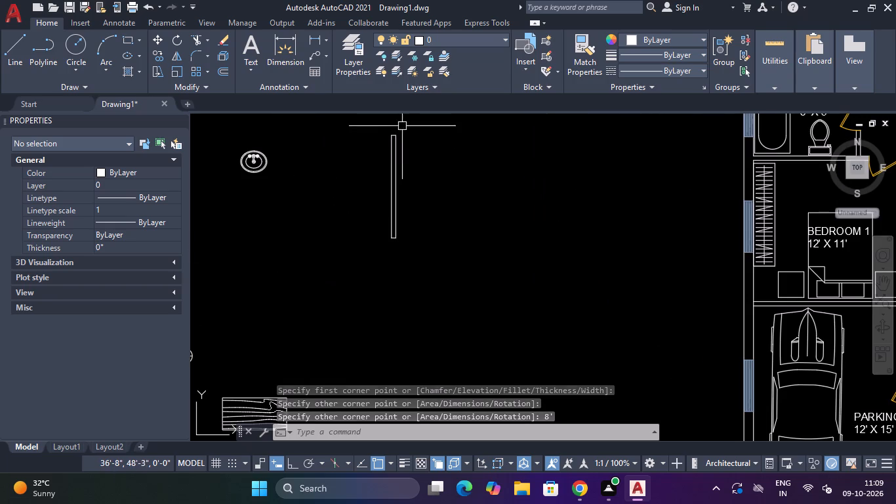
{"action": "scroll", "coordinate": [402, 118], "scroll_direction": "down", "scroll_amount": 3}
{"action": "scroll", "coordinate": [402, 122], "scroll_direction": "up", "scroll_amount": 6}
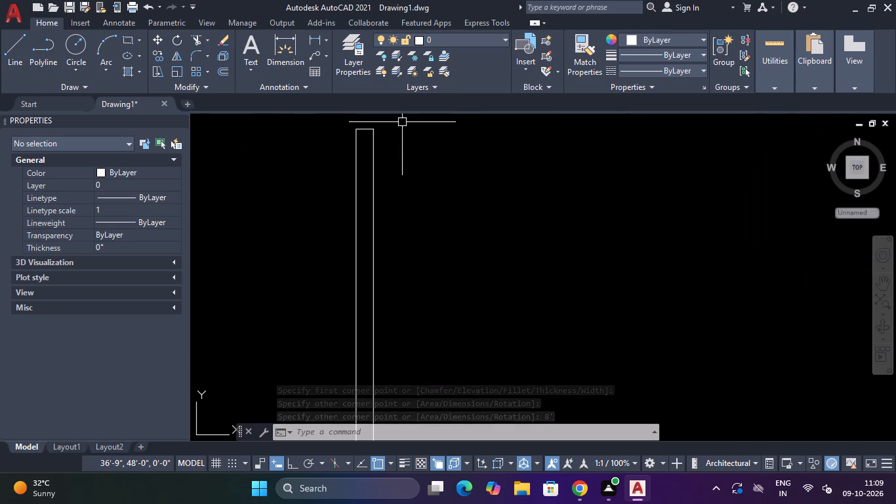
{"action": "type", "text": "L"}
{"action": "key", "text": "space"}
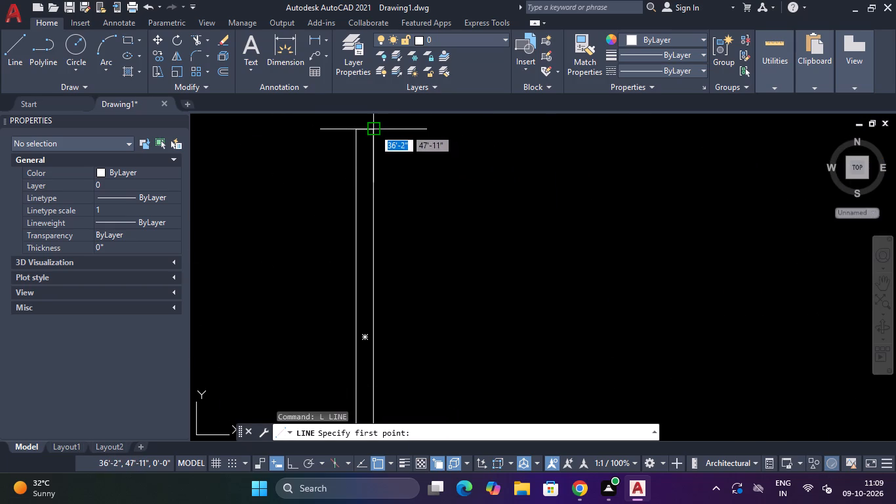
{"action": "left_click", "coordinate": [374, 129]}
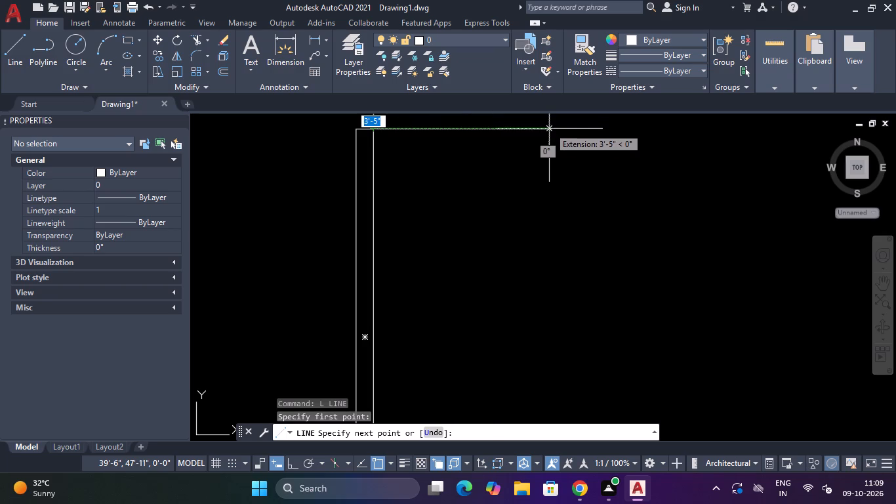
{"action": "key", "text": "F8"}
{"action": "key", "text": "F8"}
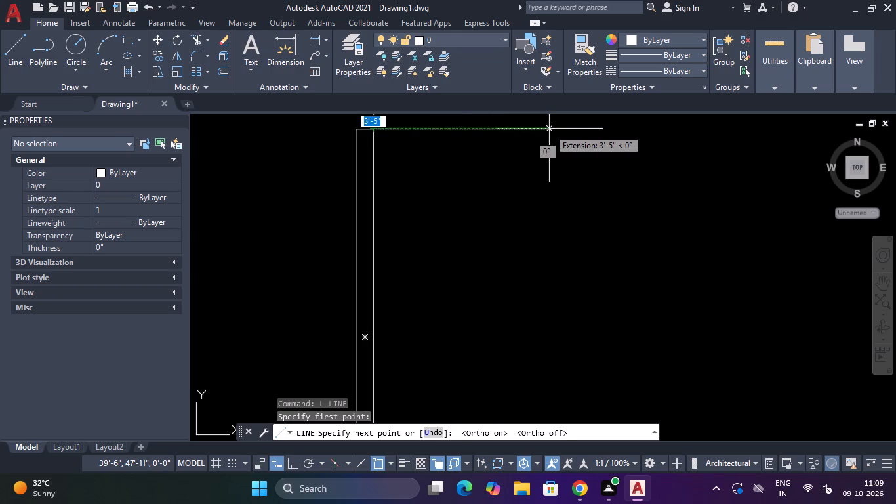
{"action": "key", "text": "F8"}
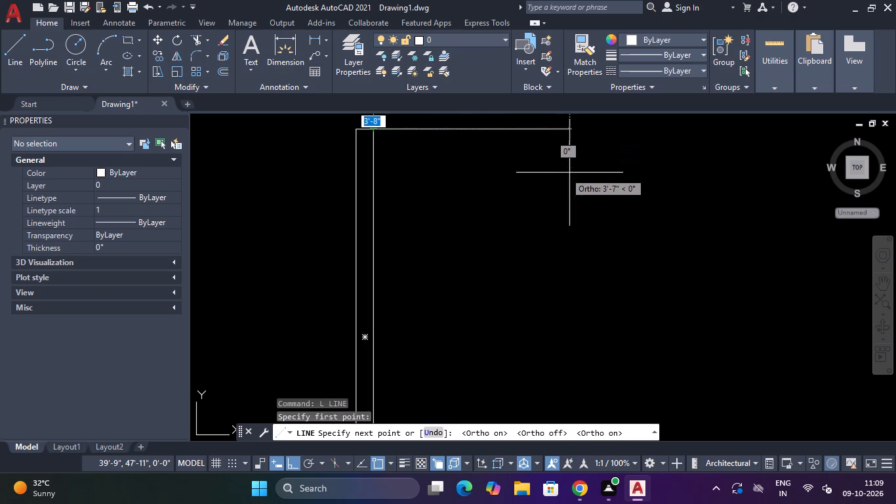
{"action": "type", "text": "2'"}
{"action": "key", "text": "Return"}
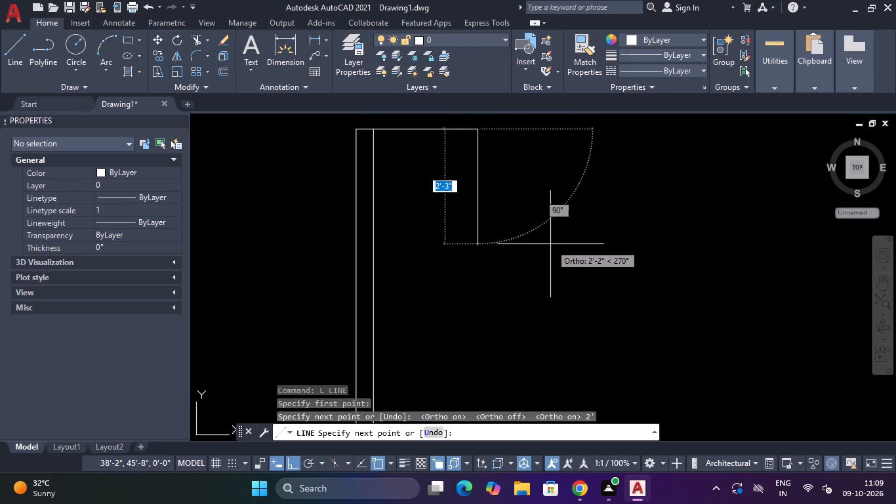
{"action": "key", "text": "4"}
{"action": "key", "text": "shift+quotedbl"}
{"action": "key", "text": "Return"}
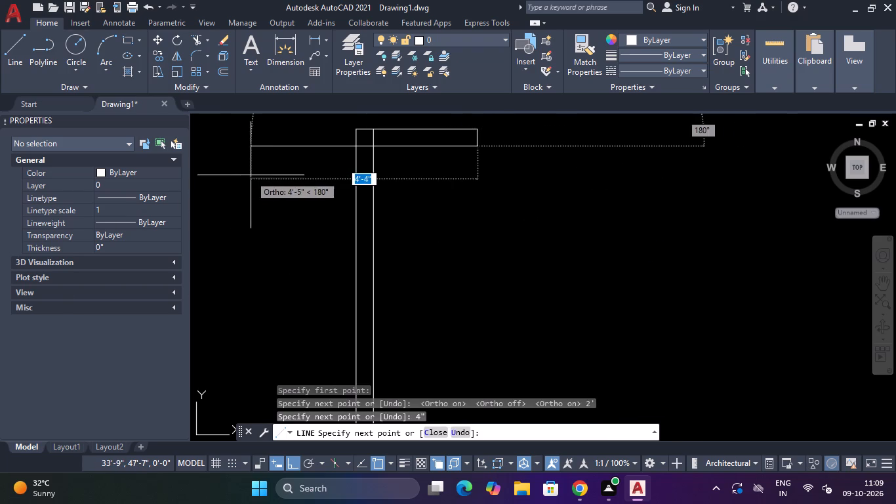
{"action": "scroll", "coordinate": [346, 146], "scroll_direction": "up", "scroll_amount": 2}
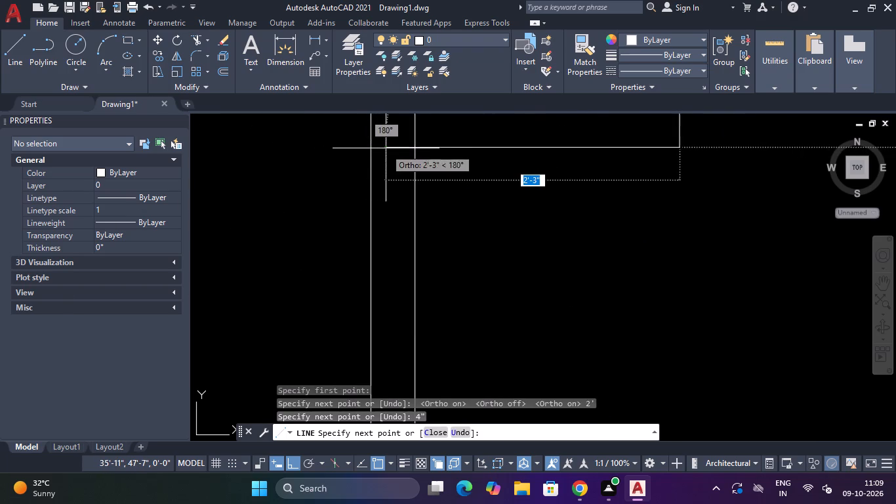
{"action": "left_click", "coordinate": [388, 148]}
{"action": "scroll", "coordinate": [377, 152], "scroll_direction": "down", "scroll_amount": 4}
{"action": "key", "text": "Escape"}
Trim the overlapping line segments where the upper arm meets the tall rectangle, leaving an open L-shaped corner.
{"action": "scroll", "coordinate": [377, 154], "scroll_direction": "up", "scroll_amount": 3}
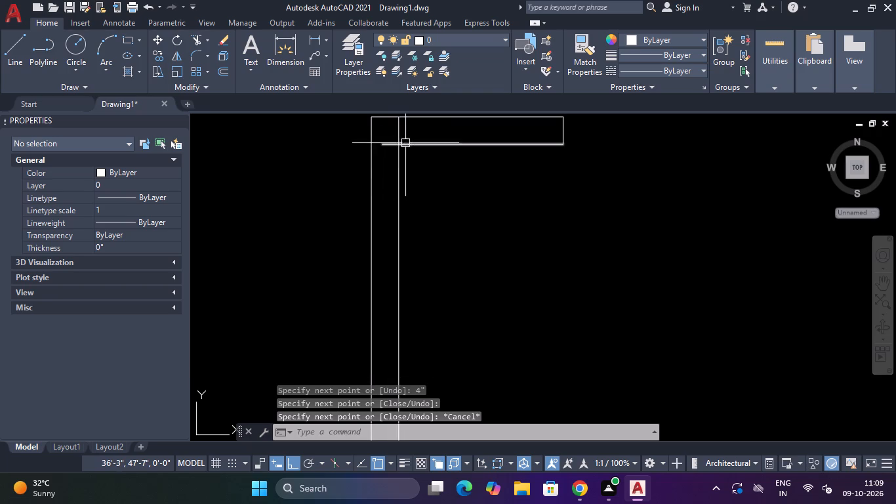
{"action": "type", "text": "TR"}
{"action": "key", "text": "space"}
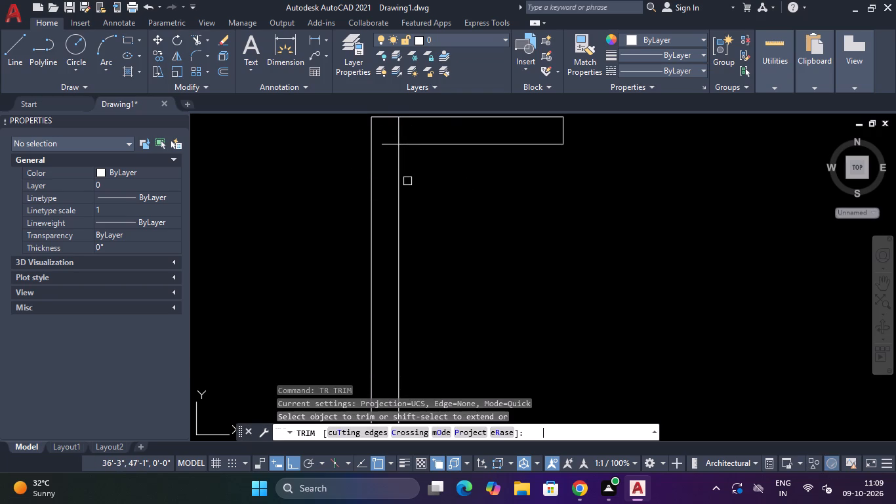
{"action": "scroll", "coordinate": [392, 125], "scroll_direction": "up", "scroll_amount": 3}
{"action": "left_click_drag", "start_coordinate": [452, 130], "coordinate": [432, 136]}
{"action": "left_click", "coordinate": [388, 152]}
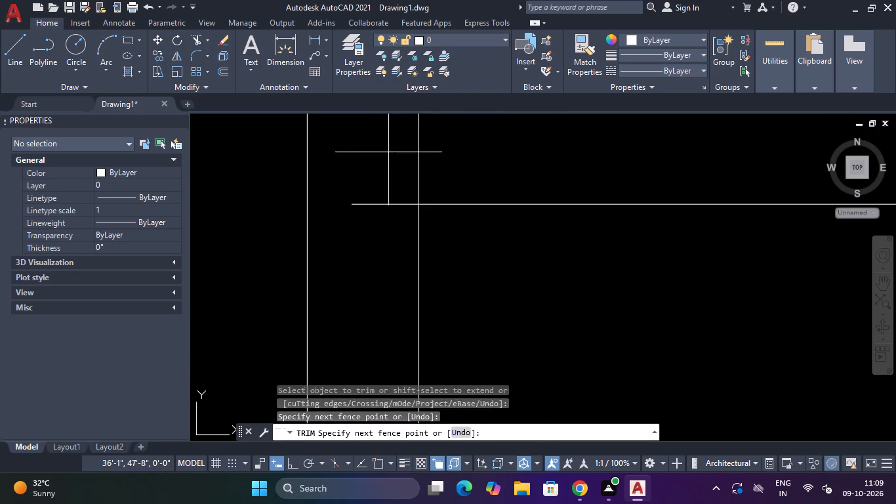
{"action": "left_click", "coordinate": [476, 124]}
{"action": "left_click", "coordinate": [368, 157]}
{"action": "left_click", "coordinate": [373, 238]}
{"action": "scroll", "coordinate": [373, 239], "scroll_direction": "down", "scroll_amount": 5}
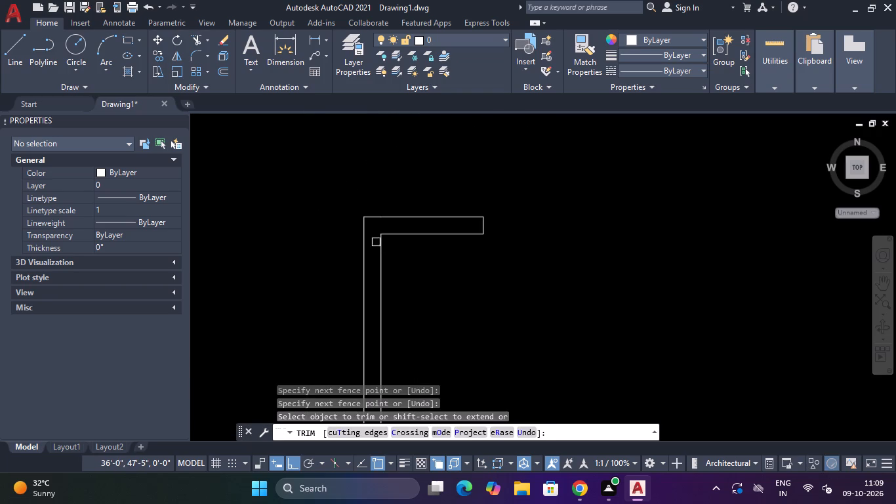
{"action": "scroll", "coordinate": [420, 276], "scroll_direction": "down", "scroll_amount": 4}
{"action": "middle_click_drag", "start_coordinate": [435, 350], "coordinate": [419, 254]}
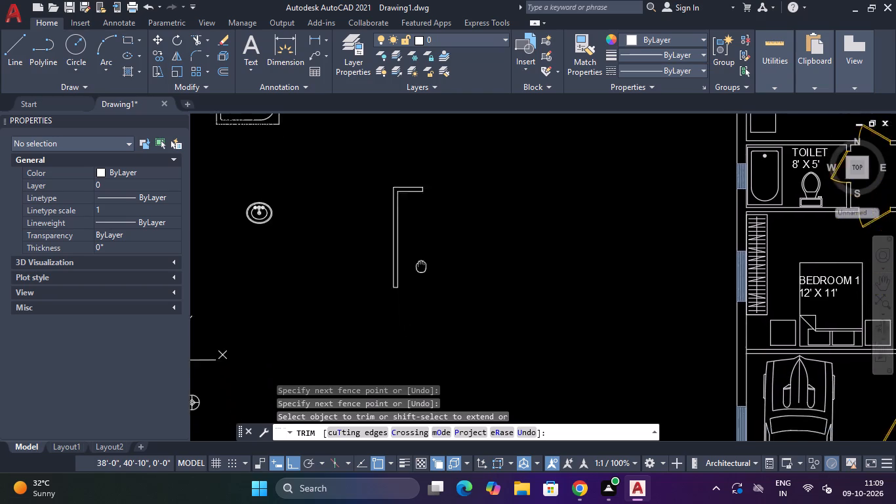
{"action": "middle_click_drag", "start_coordinate": [419, 254], "coordinate": [418, 251]}
{"action": "scroll", "coordinate": [407, 280], "scroll_direction": "up", "scroll_amount": 1}
{"action": "key", "text": "Escape"}
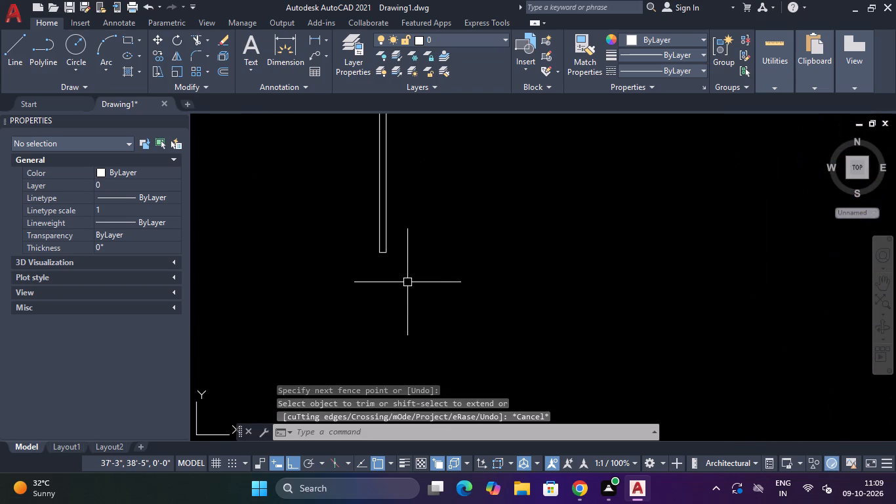
Draw a matching arm 2' long and 4" thick with lines from the tall rectangle's lower inner corner, ending inside the rectangle.
{"action": "type", "text": "L"}
{"action": "key", "text": "space"}
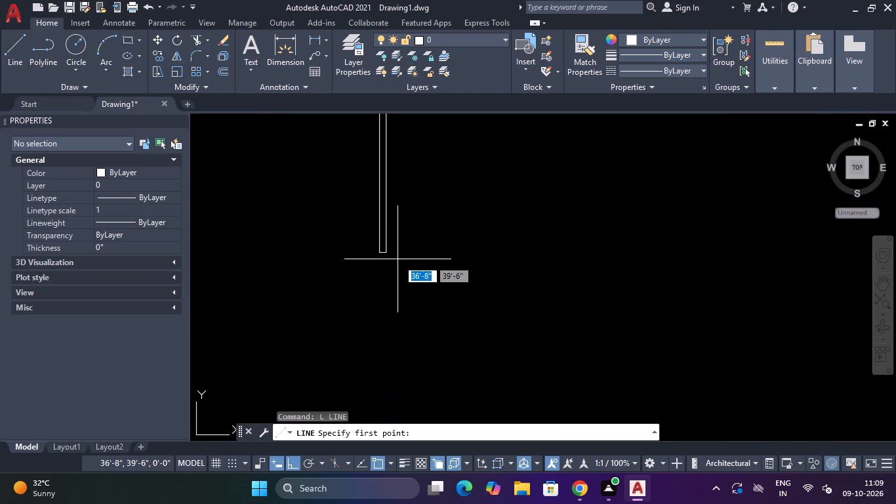
{"action": "left_click_drag", "start_coordinate": [386, 255], "coordinate": [392, 256]}
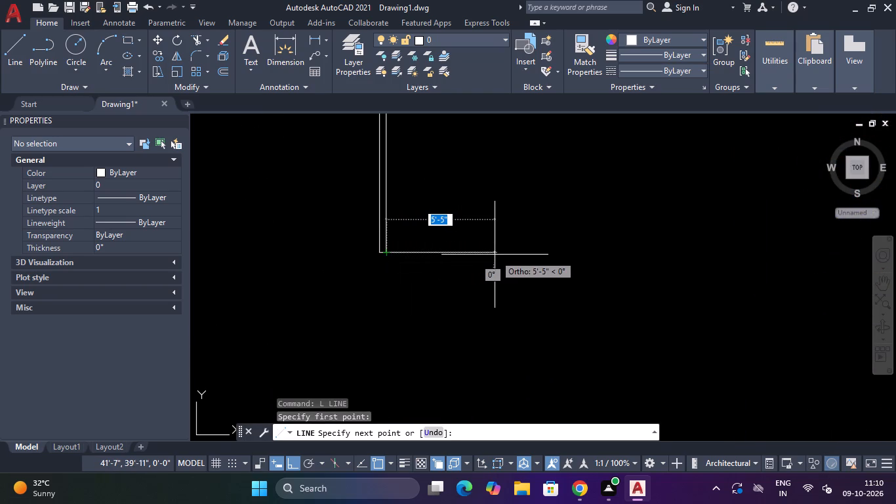
{"action": "type", "text": "2'"}
{"action": "key", "text": "Return"}
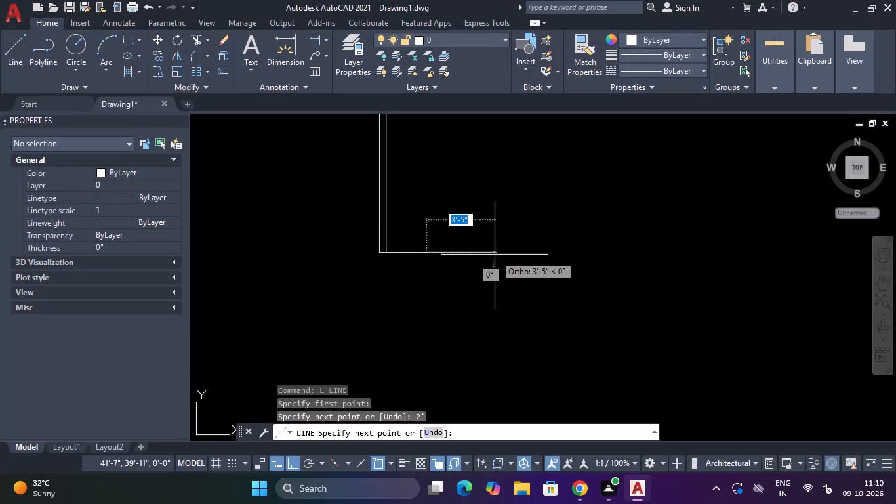
{"action": "type", "text": "4\""}
{"action": "key", "text": "Return"}
{"action": "scroll", "coordinate": [367, 230], "scroll_direction": "up", "scroll_amount": 2}
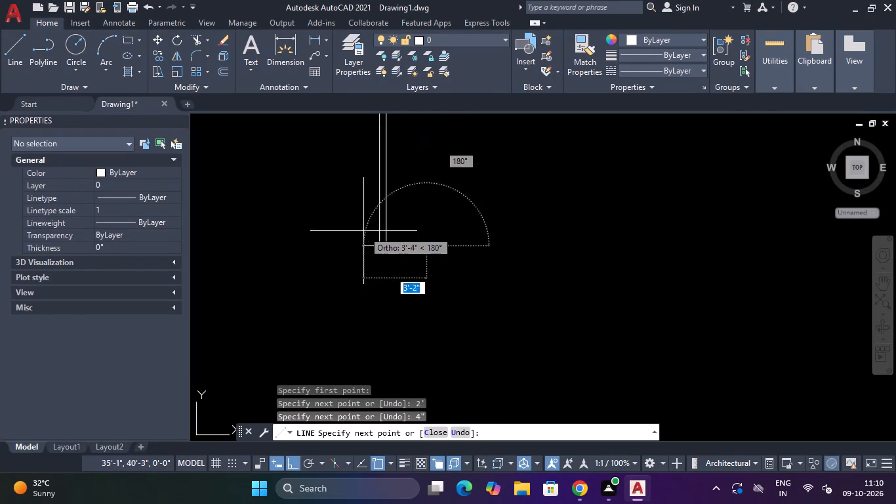
{"action": "scroll", "coordinate": [367, 230], "scroll_direction": "up", "scroll_amount": 1}
{"action": "left_click", "coordinate": [425, 294]}
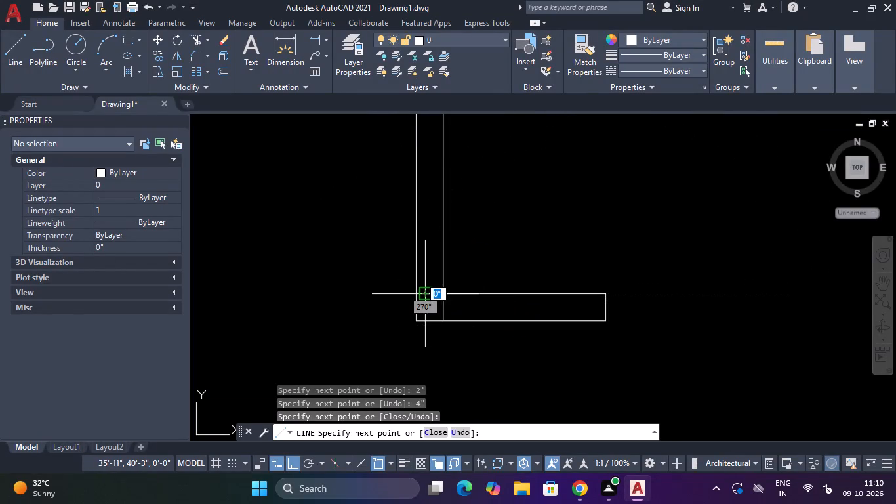
{"action": "key", "text": "Escape"}
Trim the overlapping line segments where the lower arm meets the tall rectangle, completing the C-shaped frame.
{"action": "scroll", "coordinate": [425, 294], "scroll_direction": "up", "scroll_amount": 2}
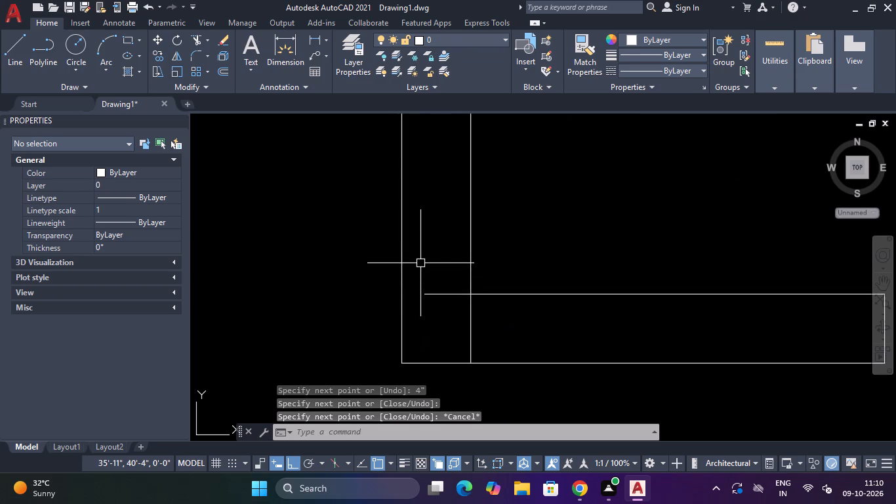
{"action": "type", "text": "TR"}
{"action": "key", "text": "space"}
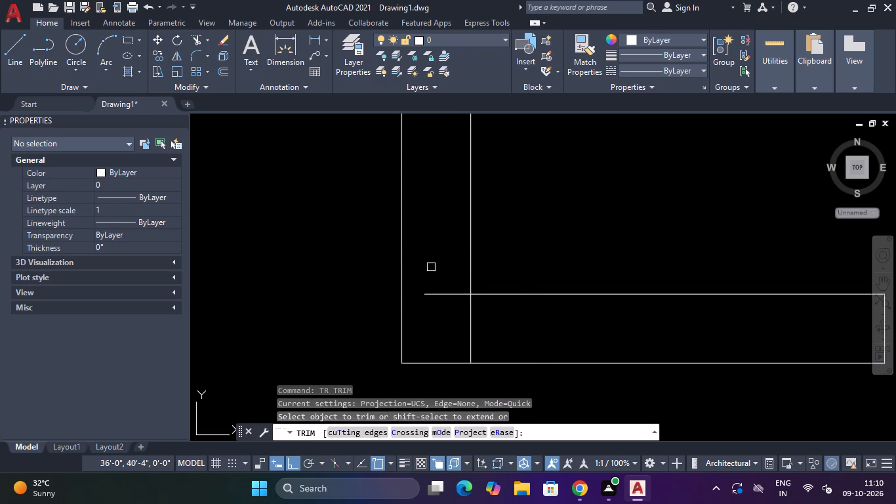
{"action": "left_click", "coordinate": [432, 267]}
{"action": "left_click", "coordinate": [436, 318]}
{"action": "left_click", "coordinate": [443, 324]}
{"action": "left_click", "coordinate": [529, 319]}
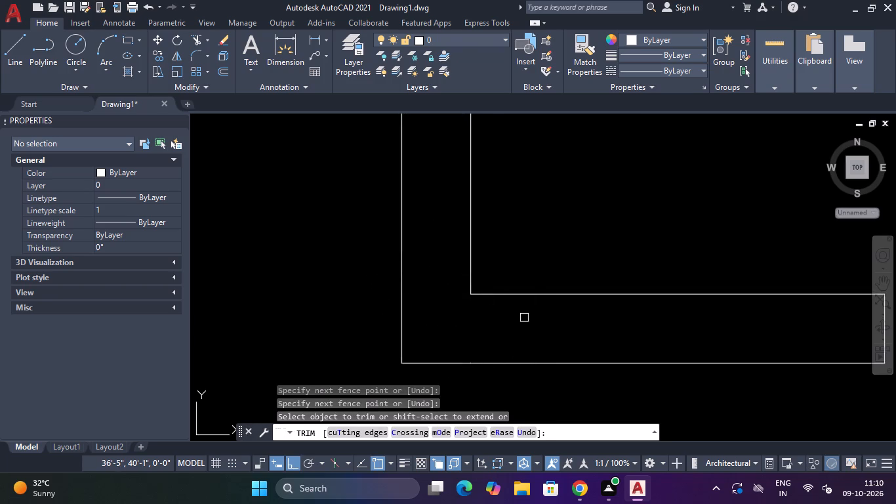
{"action": "scroll", "coordinate": [523, 318], "scroll_direction": "down", "scroll_amount": 3}
{"action": "scroll", "coordinate": [594, 211], "scroll_direction": "down", "scroll_amount": 3}
{"action": "middle_click_drag", "start_coordinate": [575, 207], "coordinate": [552, 226]}
{"action": "key", "text": "Escape"}
{"action": "key", "text": "Escape"}
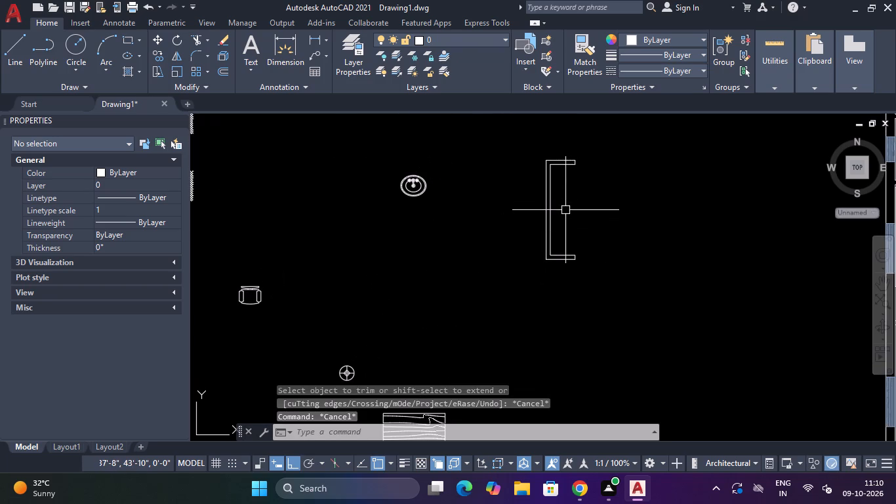
Draw a 2' by 2' square seat rectangle inside the frame, starting at the inner corner below the upper arm.
{"action": "type", "text": "REC"}
{"action": "key", "text": "space"}
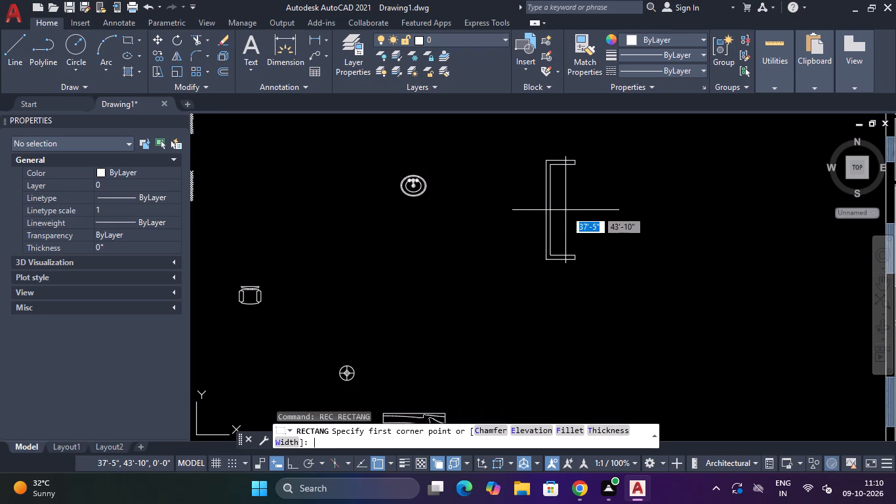
{"action": "scroll", "coordinate": [566, 167], "scroll_direction": "up", "scroll_amount": 3}
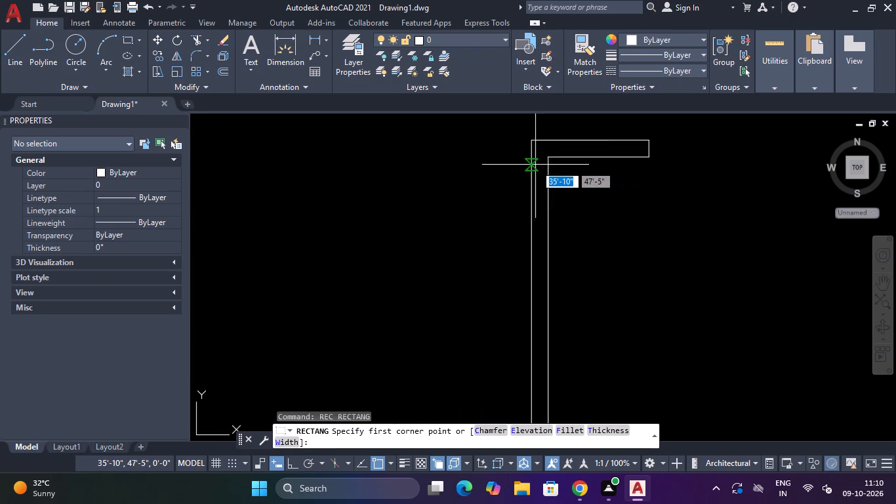
{"action": "left_click", "coordinate": [550, 157]}
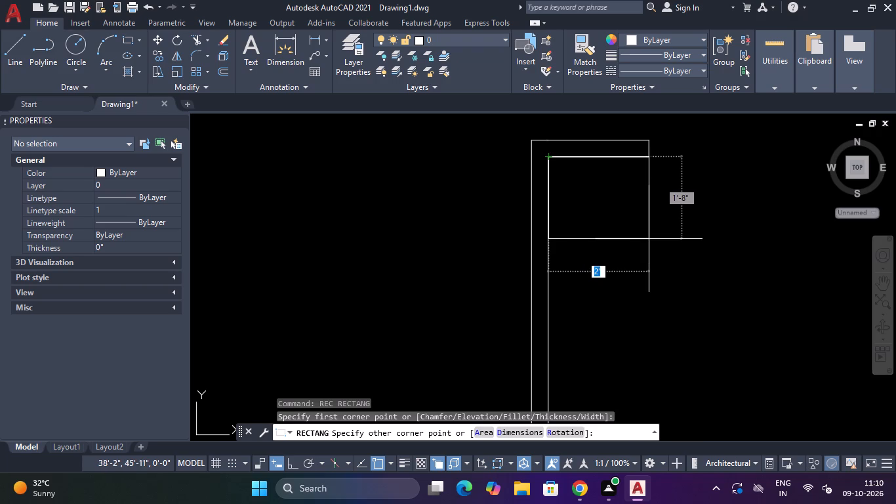
{"action": "key", "text": "Tab"}
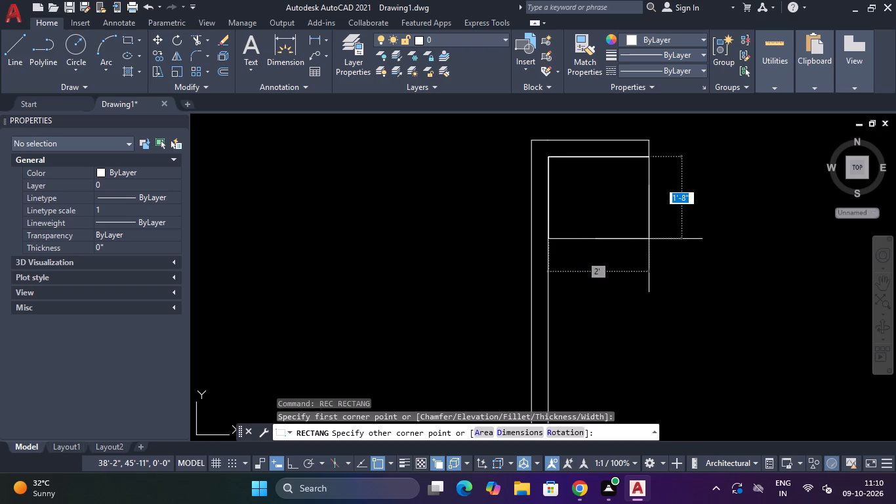
{"action": "type", "text": "2'"}
{"action": "key", "text": "Return"}
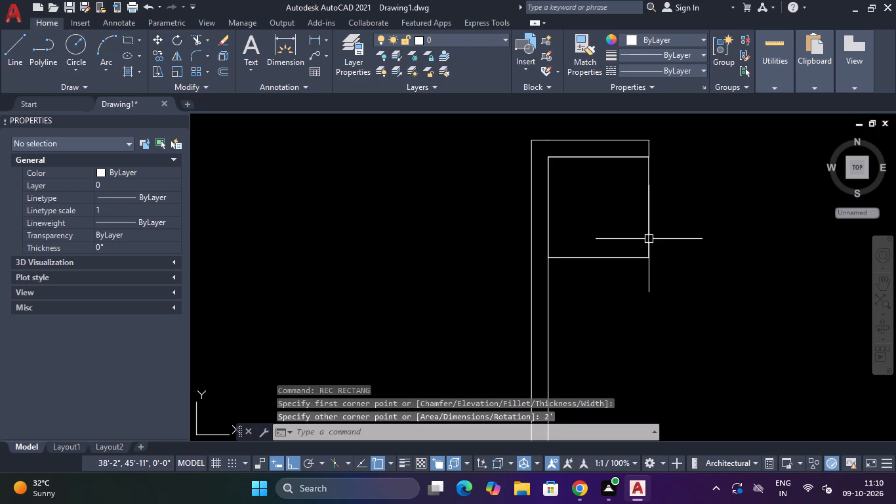
Copy the 2' square seat down the frame three times: 2' and 4' below, then overlapping so the last seat meets the lower arm.
{"action": "left_click_drag", "start_coordinate": [667, 228], "coordinate": [655, 229]}
{"action": "left_click", "coordinate": [632, 274]}
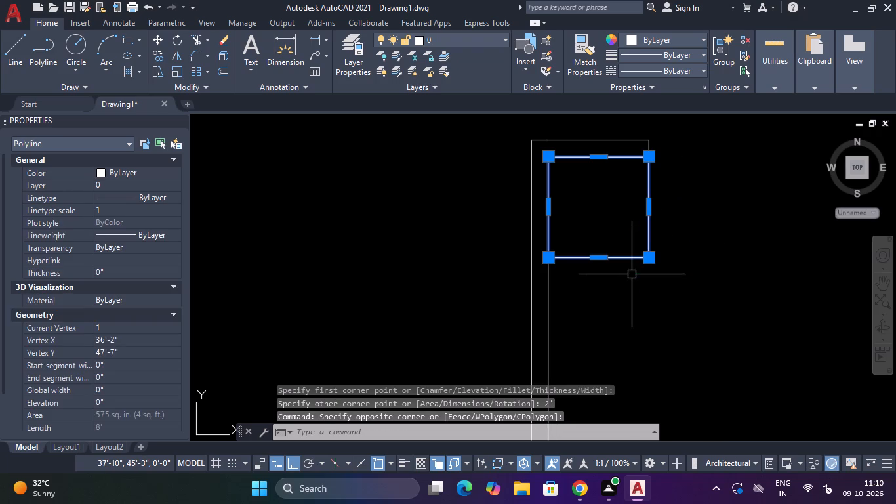
{"action": "type", "text": "CO"}
{"action": "key", "text": "Return"}
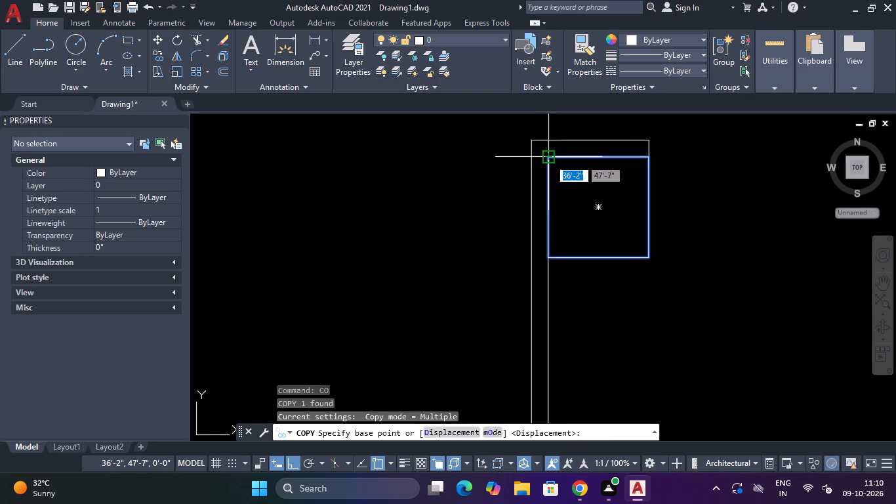
{"action": "left_click", "coordinate": [549, 159]}
{"action": "left_click", "coordinate": [548, 260]}
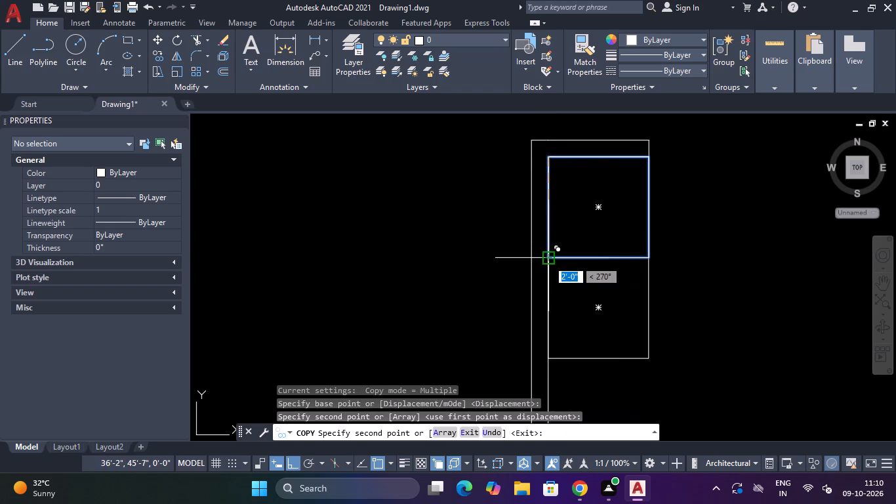
{"action": "scroll", "coordinate": [548, 260], "scroll_direction": "down", "scroll_amount": 4}
{"action": "scroll", "coordinate": [551, 293], "scroll_direction": "up", "scroll_amount": 4}
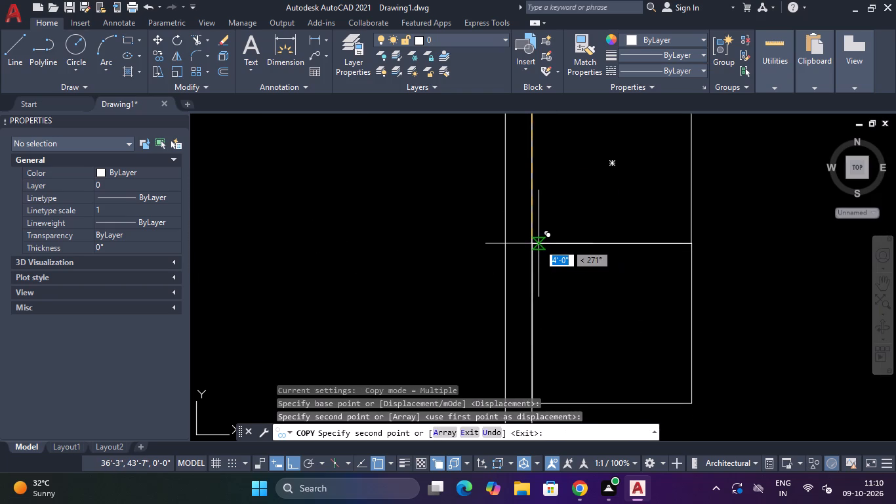
{"action": "left_click", "coordinate": [530, 243]}
{"action": "scroll", "coordinate": [529, 243], "scroll_direction": "down", "scroll_amount": 3}
{"action": "scroll", "coordinate": [533, 268], "scroll_direction": "up", "scroll_amount": 1}
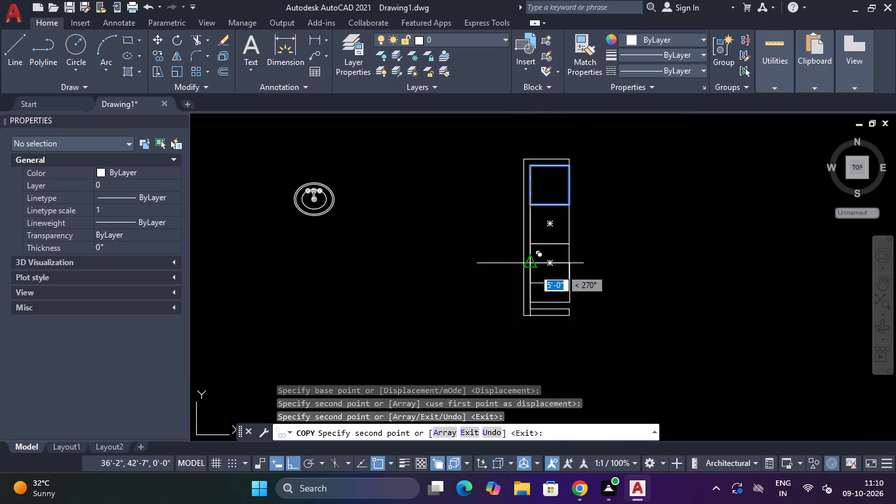
{"action": "scroll", "coordinate": [533, 268], "scroll_direction": "up", "scroll_amount": 1}
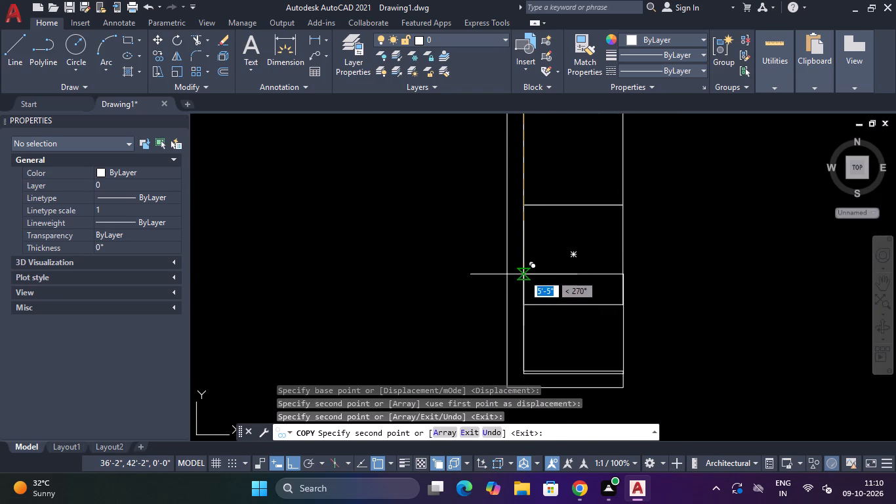
{"action": "left_click", "coordinate": [523, 271]}
{"action": "key", "text": "Escape"}
Trim away the upper of the two closely spaced horizontal lines where the lowest two seats overlap.
{"action": "scroll", "coordinate": [554, 284], "scroll_direction": "down", "scroll_amount": 3}
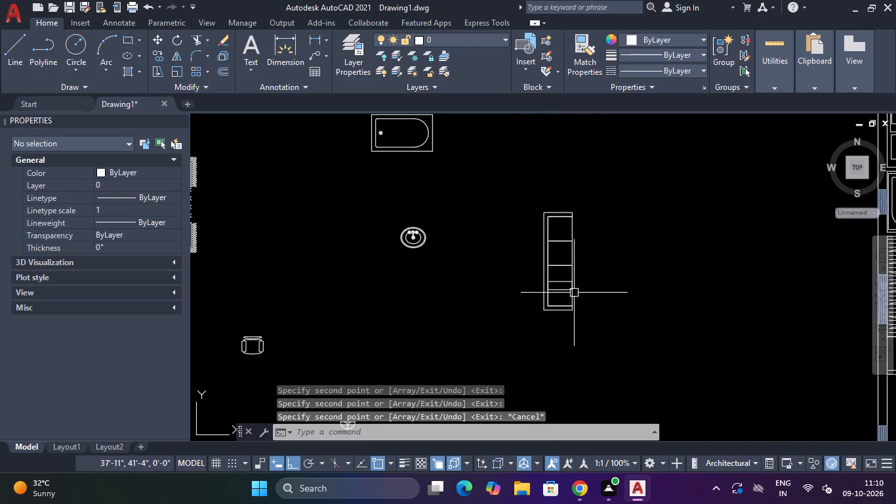
{"action": "scroll", "coordinate": [562, 299], "scroll_direction": "up", "scroll_amount": 2}
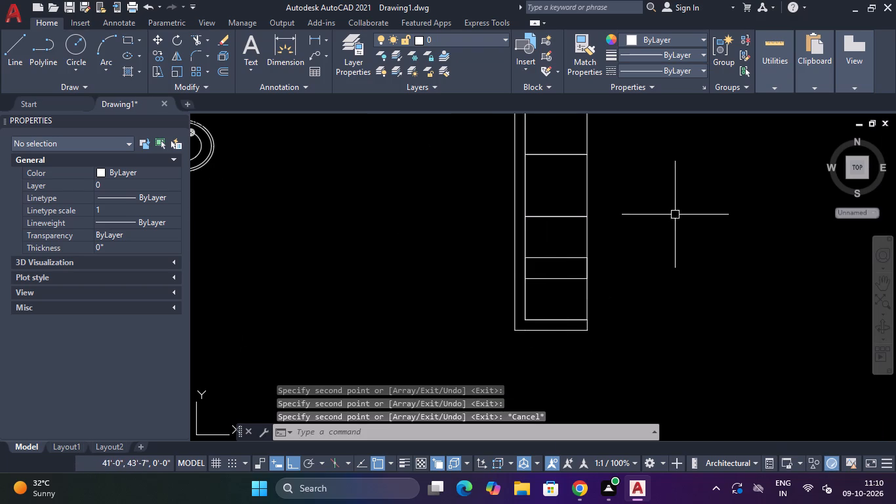
{"action": "type", "text": "TR"}
{"action": "key", "text": "space"}
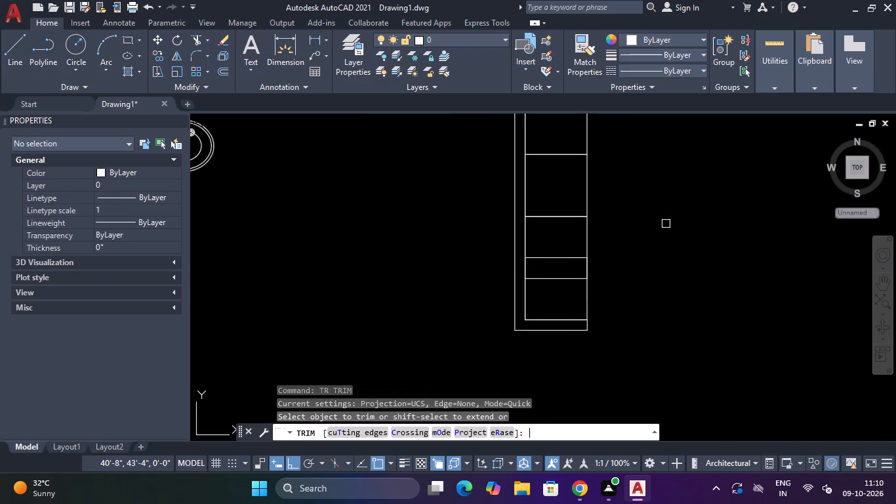
{"action": "scroll", "coordinate": [554, 292], "scroll_direction": "up", "scroll_amount": 4}
{"action": "left_click", "coordinate": [552, 286]}
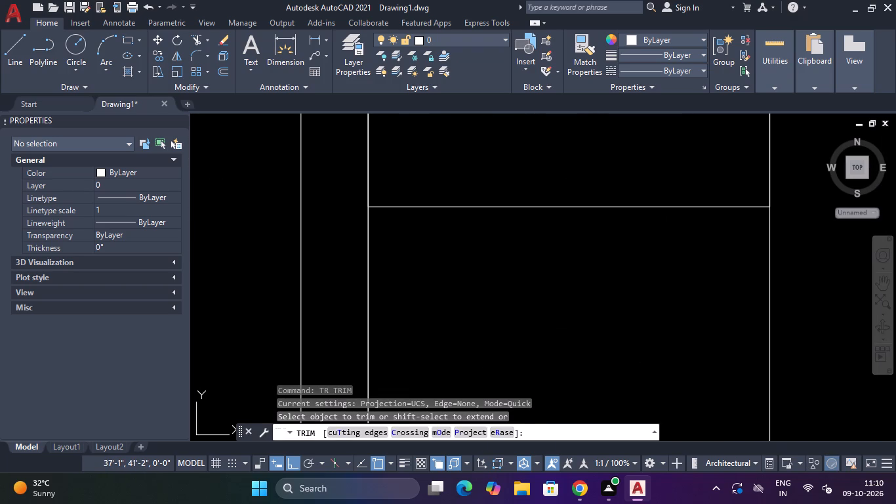
{"action": "scroll", "coordinate": [552, 280], "scroll_direction": "down", "scroll_amount": 4}
{"action": "key", "text": "Escape"}
{"action": "scroll", "coordinate": [556, 253], "scroll_direction": "up", "scroll_amount": 1}
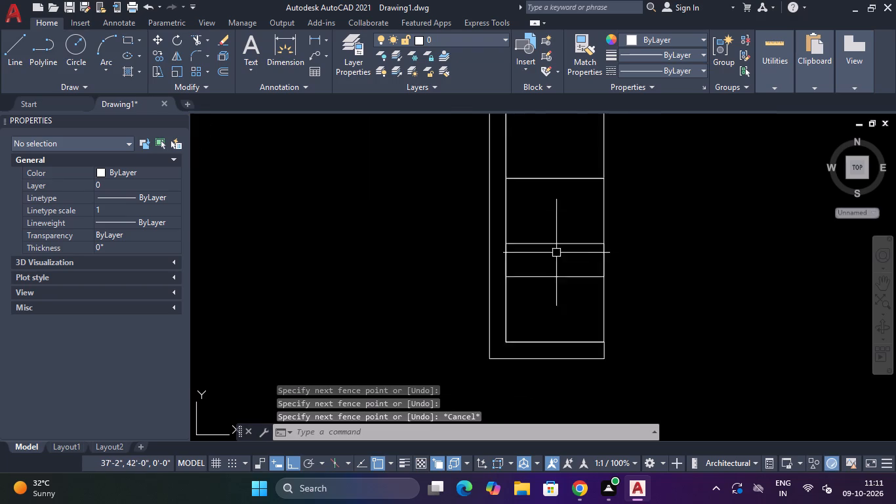
{"action": "scroll", "coordinate": [556, 253], "scroll_direction": "up", "scroll_amount": 1}
{"action": "key", "text": "space"}
{"action": "left_click", "coordinate": [561, 226]}
{"action": "left_click", "coordinate": [546, 253]}
{"action": "scroll", "coordinate": [546, 253], "scroll_direction": "down", "scroll_amount": 4}
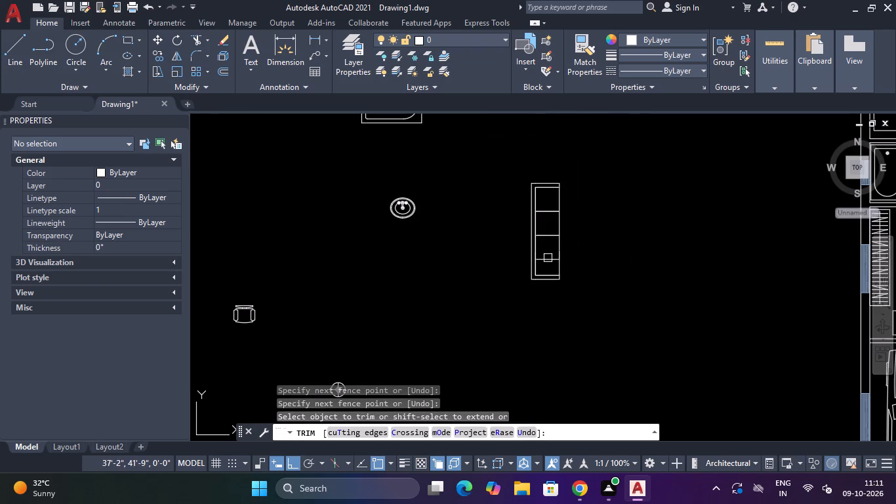
{"action": "key", "text": "Escape"}
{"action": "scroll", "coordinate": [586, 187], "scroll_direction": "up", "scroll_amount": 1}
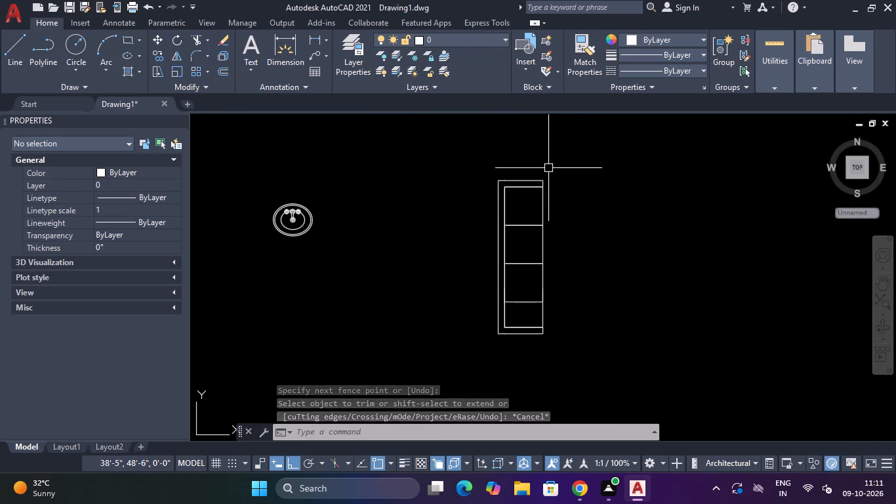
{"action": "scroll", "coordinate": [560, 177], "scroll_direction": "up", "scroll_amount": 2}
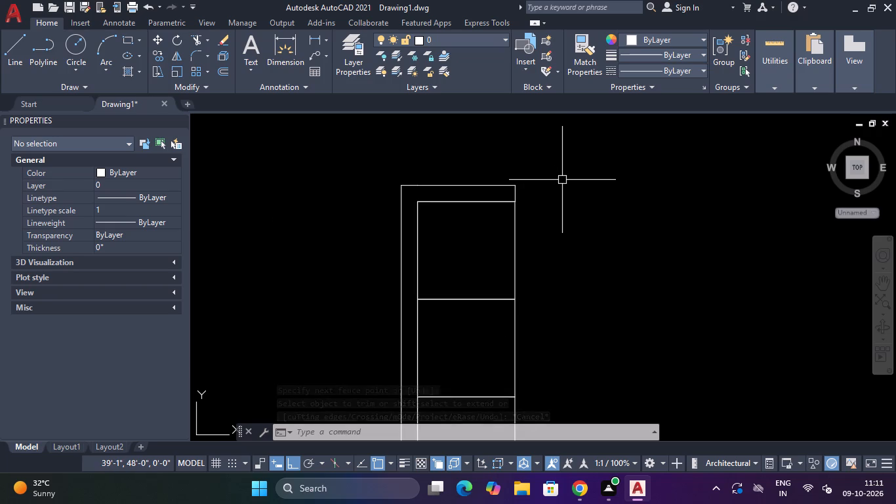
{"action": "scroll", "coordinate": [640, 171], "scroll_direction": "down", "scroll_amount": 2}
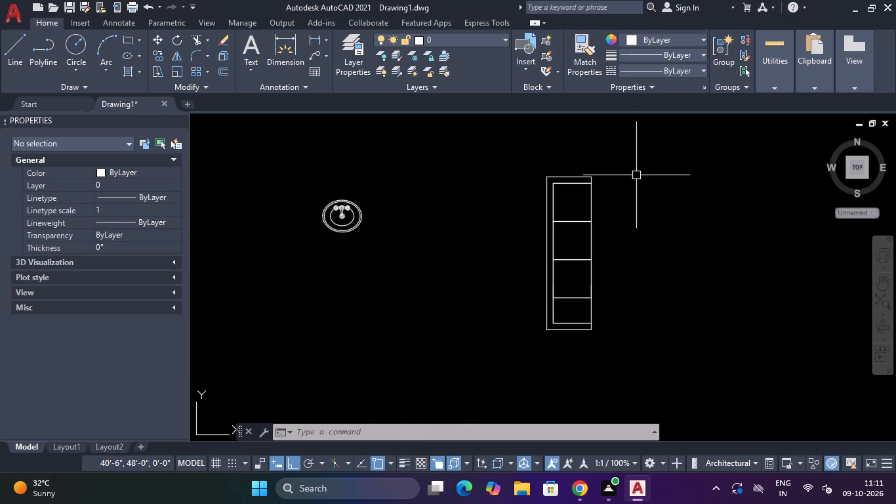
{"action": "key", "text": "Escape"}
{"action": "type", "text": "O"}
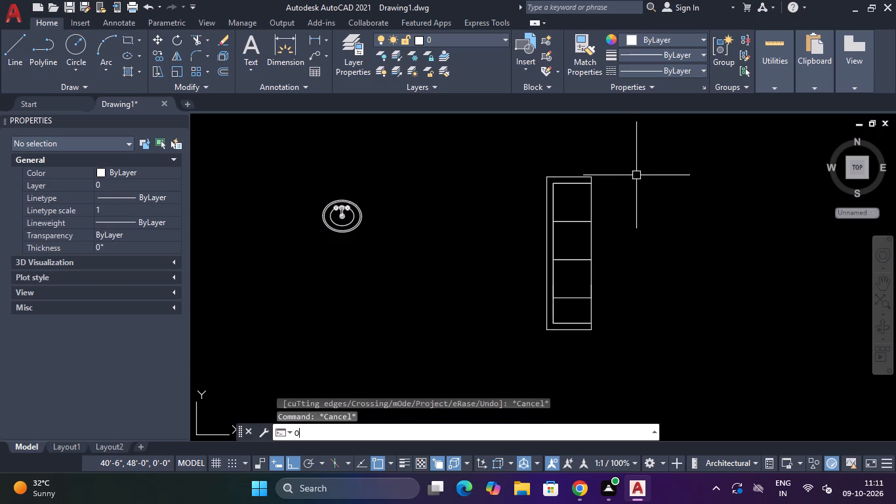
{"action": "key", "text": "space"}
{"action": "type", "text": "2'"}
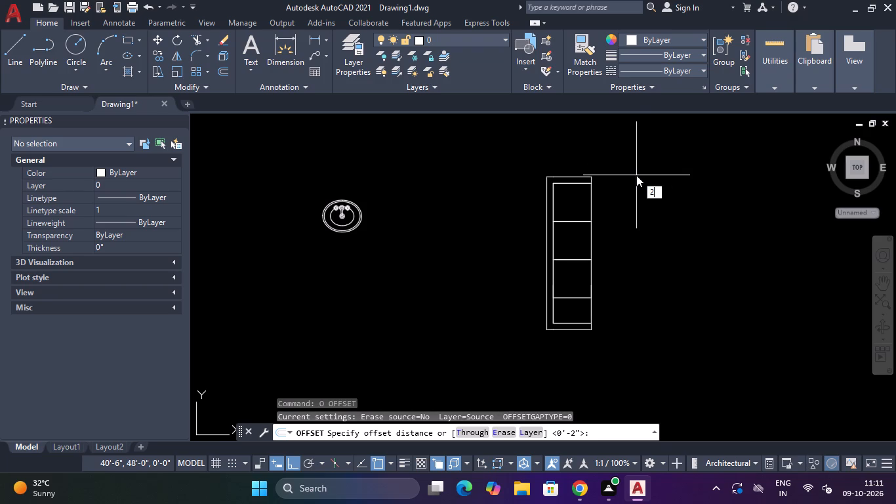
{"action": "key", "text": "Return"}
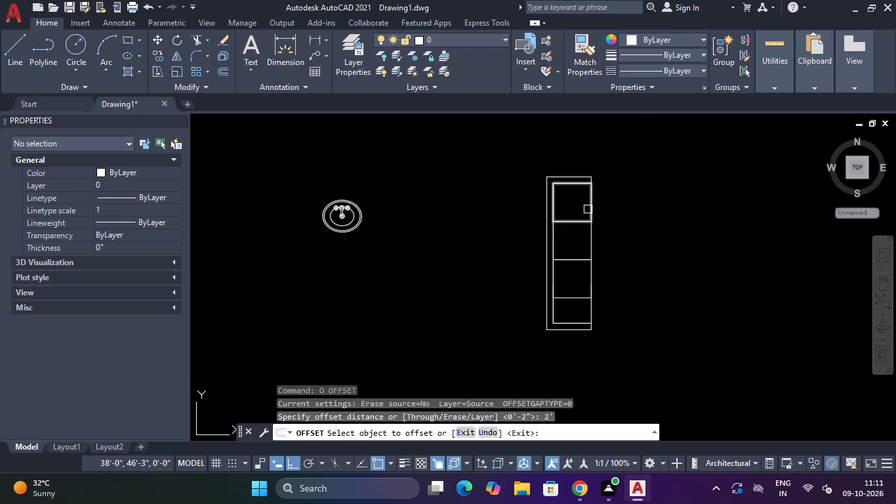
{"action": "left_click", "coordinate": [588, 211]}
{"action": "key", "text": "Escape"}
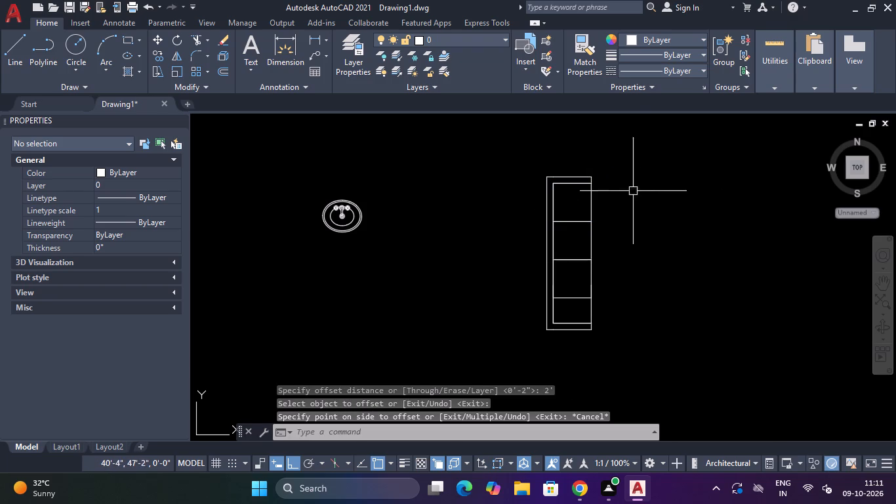
Explode the top seat square into separate lines.
{"action": "scroll", "coordinate": [621, 211], "scroll_direction": "up", "scroll_amount": 2}
{"action": "left_click_drag", "start_coordinate": [561, 184], "coordinate": [550, 184]}
{"action": "left_click", "coordinate": [510, 201]}
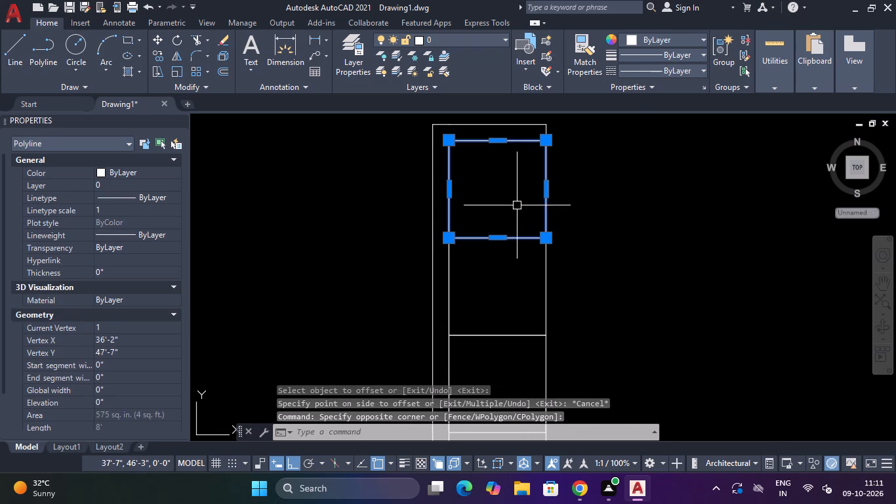
{"action": "type", "text": "EXP"}
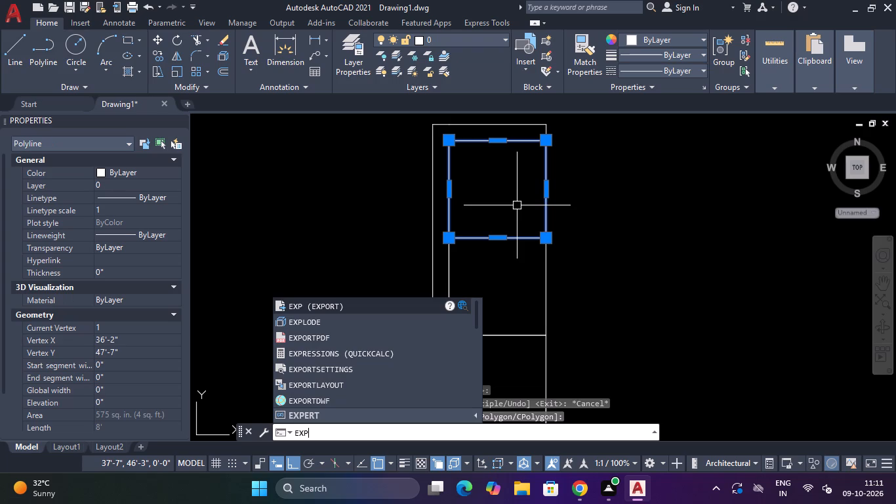
{"action": "key", "text": "Down"}
{"action": "key", "text": "Return"}
{"action": "key", "text": "Escape"}
{"action": "key", "text": "Escape"}
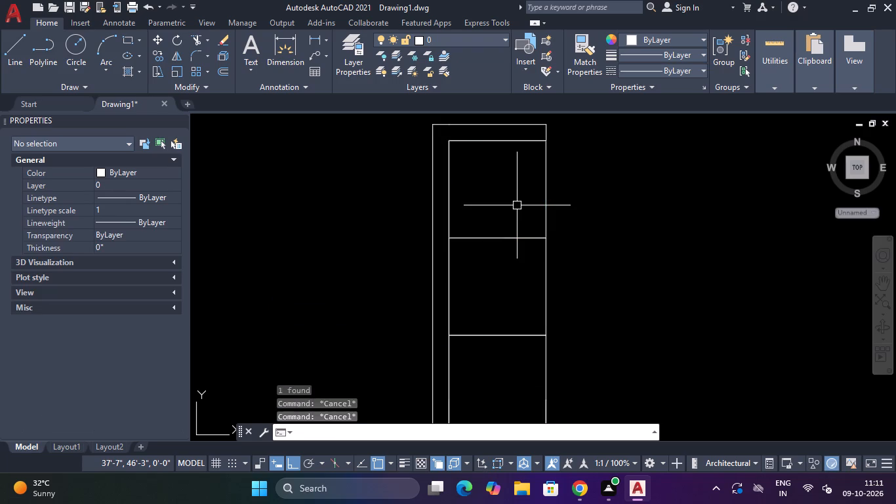
Offset the top seat's open-side vertical edge 2' outward, away from the backrest.
{"action": "type", "text": "O"}
{"action": "key", "text": "space"}
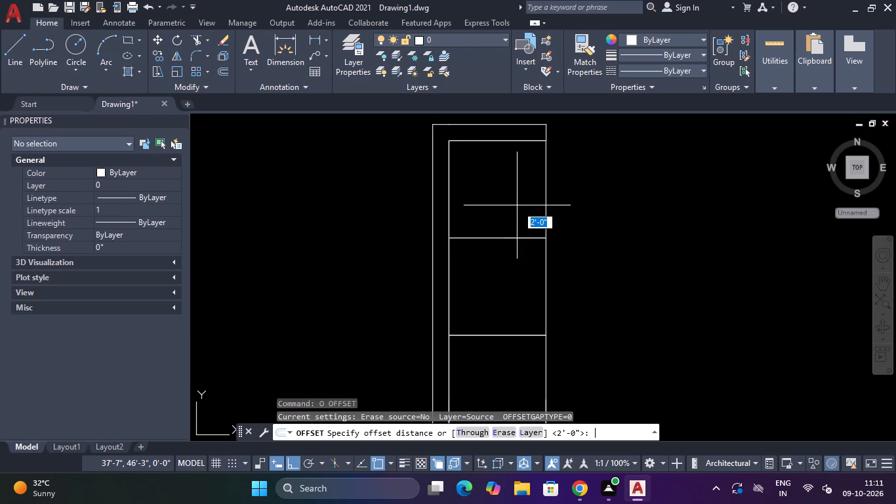
{"action": "key", "text": "Return"}
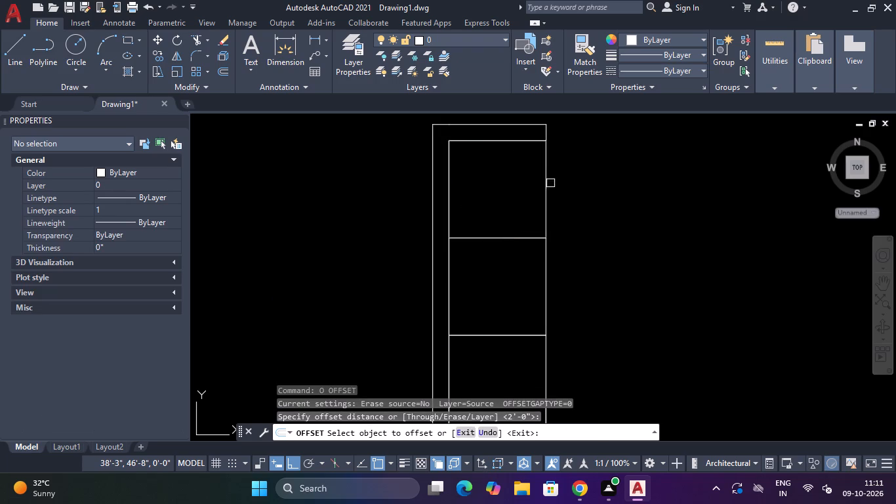
{"action": "left_click", "coordinate": [546, 185]}
{"action": "left_click", "coordinate": [654, 186]}
{"action": "key", "text": "Escape"}
{"action": "key", "text": "Escape"}
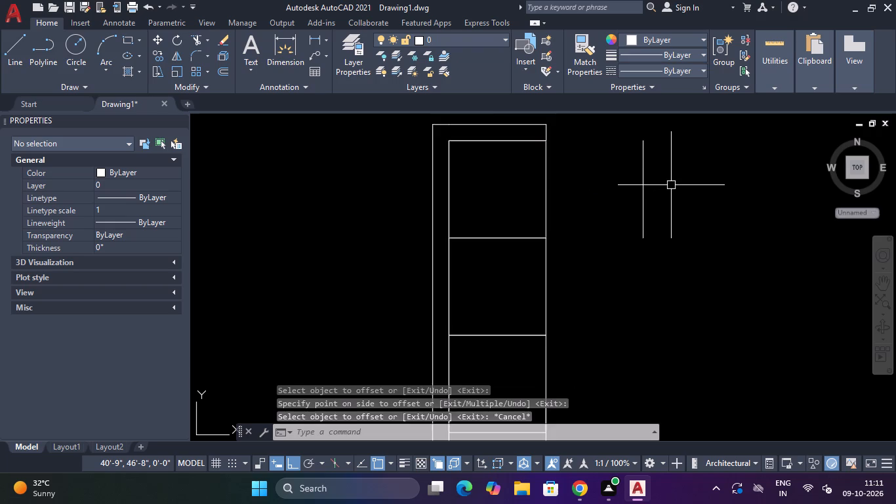
Draw a horizontal guide line above the sofa, from above the seats' open-side edge outward past the offset line.
{"action": "scroll", "coordinate": [671, 185], "scroll_direction": "down", "scroll_amount": 2}
{"action": "scroll", "coordinate": [668, 183], "scroll_direction": "up", "scroll_amount": 1}
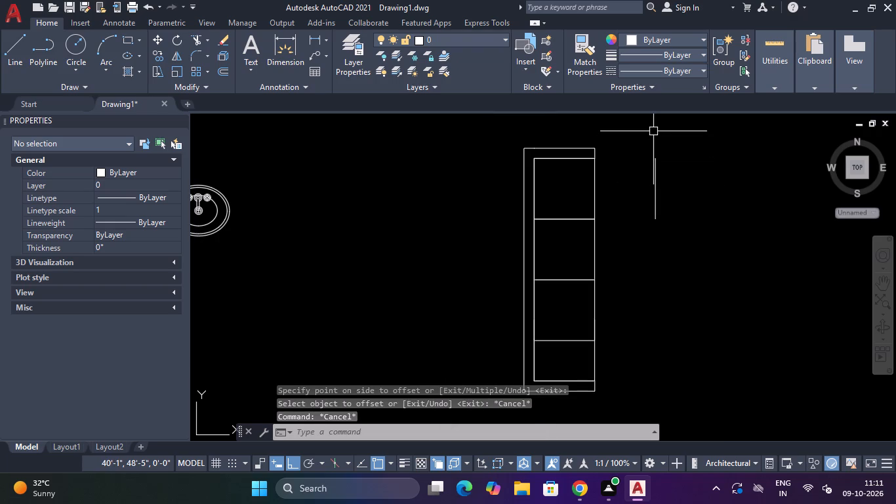
{"action": "type", "text": "L"}
{"action": "key", "text": "space"}
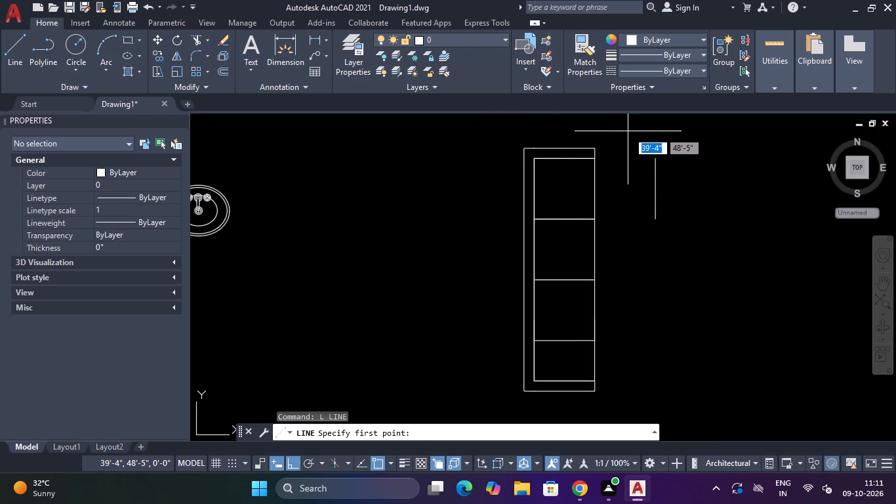
{"action": "left_click", "coordinate": [595, 129]}
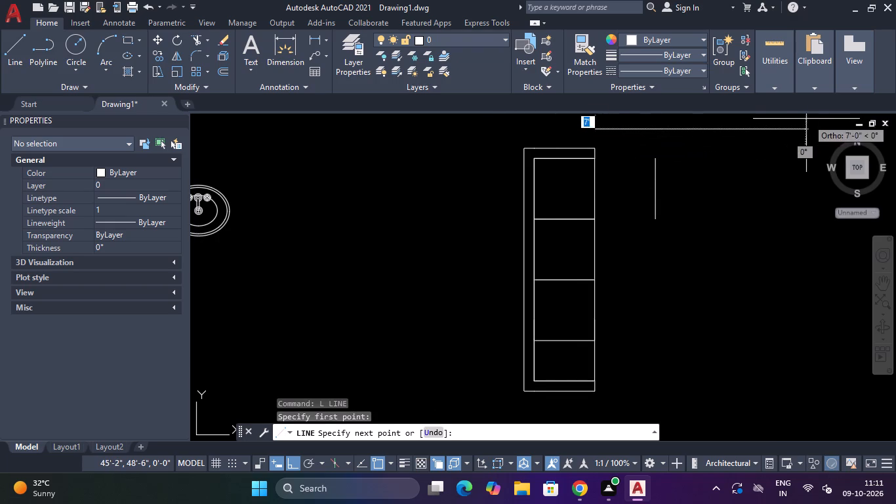
{"action": "left_click", "coordinate": [791, 127]}
{"action": "key", "text": "Escape"}
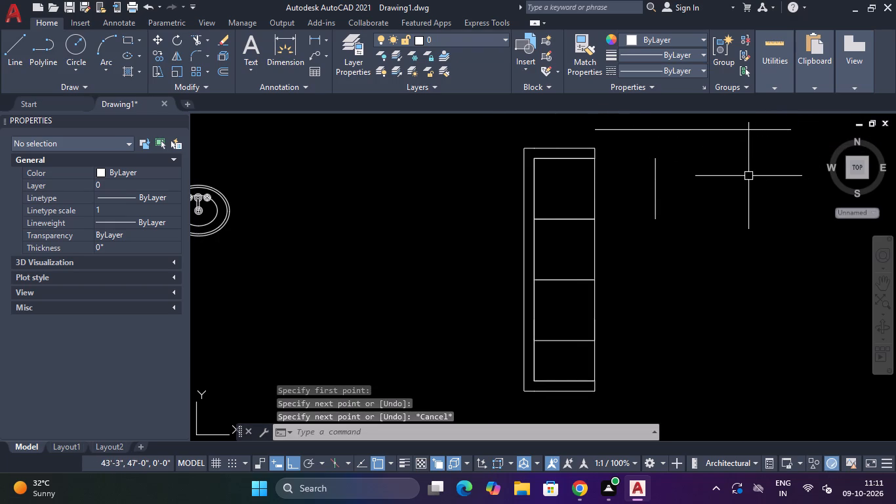
Extend the offset vertical edge up to the guide line and the sofa's outer top edge outward to meet it.
{"action": "type", "text": "TR"}
{"action": "key", "text": "space"}
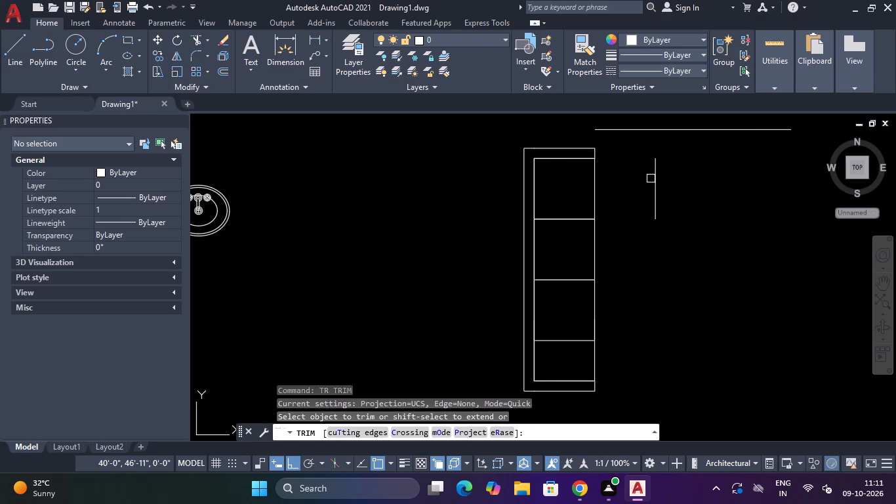
{"action": "left_click", "coordinate": [655, 180], "text": "shift"}
{"action": "left_click", "coordinate": [571, 145], "text": "shift"}
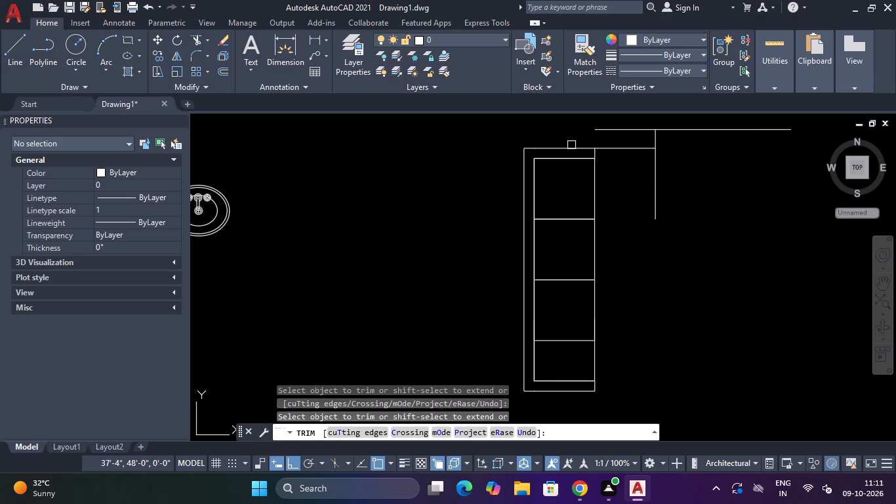
{"action": "left_click", "coordinate": [579, 156], "text": "shift"}
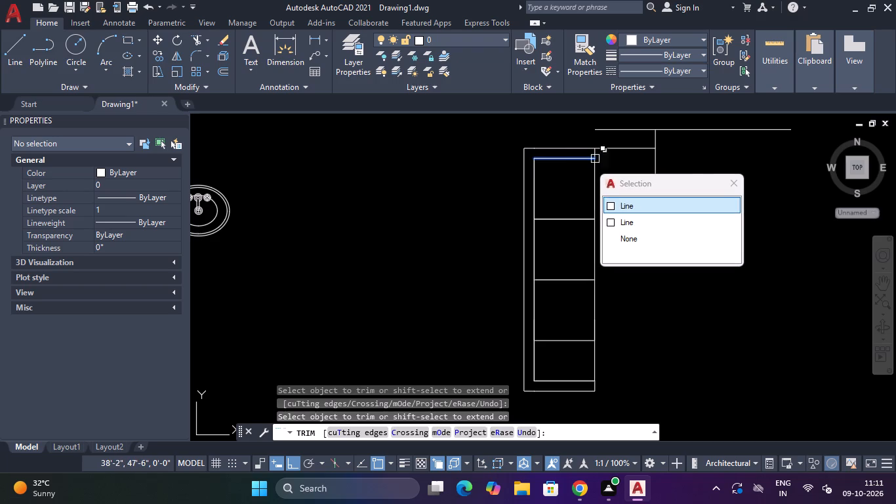
{"action": "left_click", "coordinate": [741, 184]}
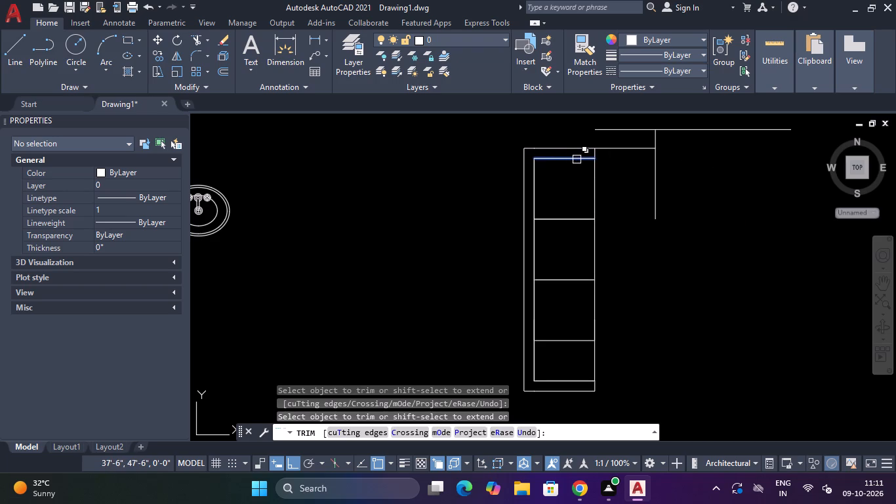
{"action": "scroll", "coordinate": [582, 159], "scroll_direction": "up", "scroll_amount": 2, "text": "shift"}
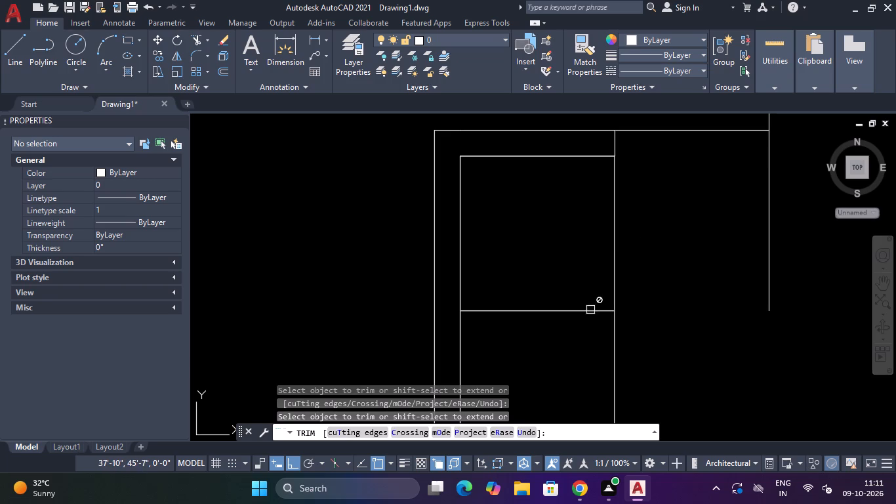
{"action": "scroll", "coordinate": [681, 261], "scroll_direction": "down", "scroll_amount": 1}
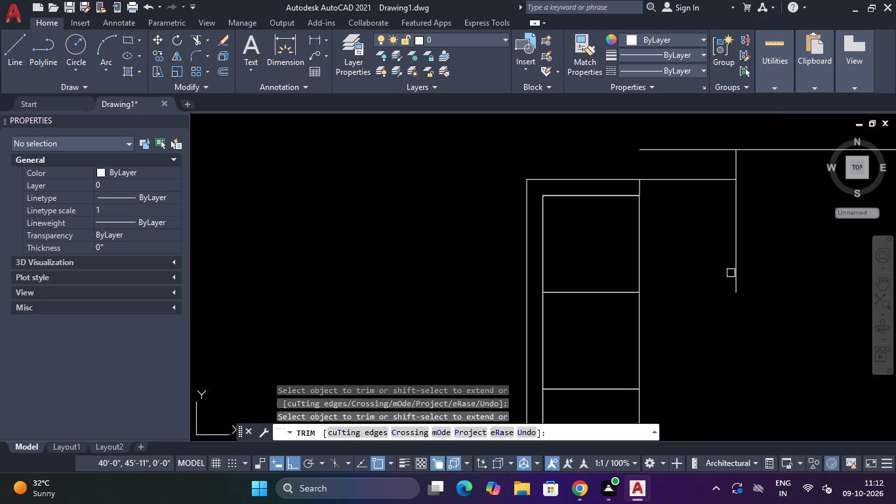
{"action": "scroll", "coordinate": [727, 270], "scroll_direction": "down", "scroll_amount": 3}
{"action": "key", "text": "Escape"}
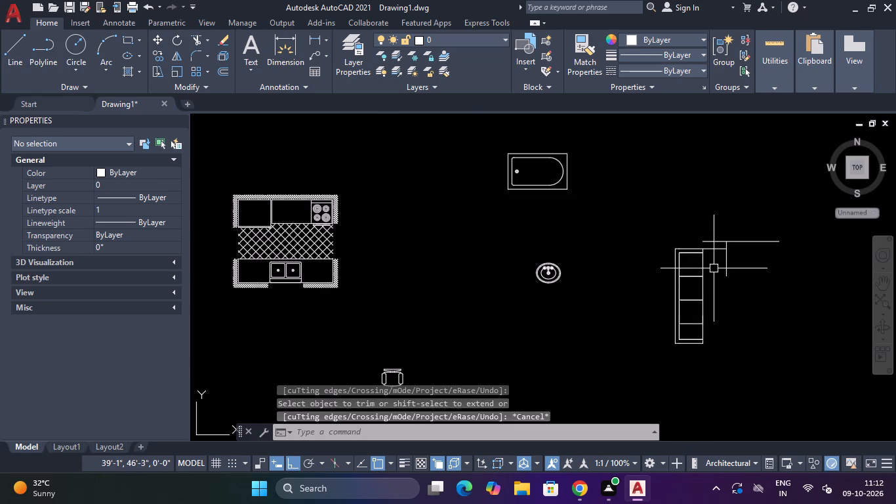
Draw a horizontal line from the top seat's upper open-side corner outward to the extended vertical edge.
{"action": "scroll", "coordinate": [712, 264], "scroll_direction": "up", "scroll_amount": 1}
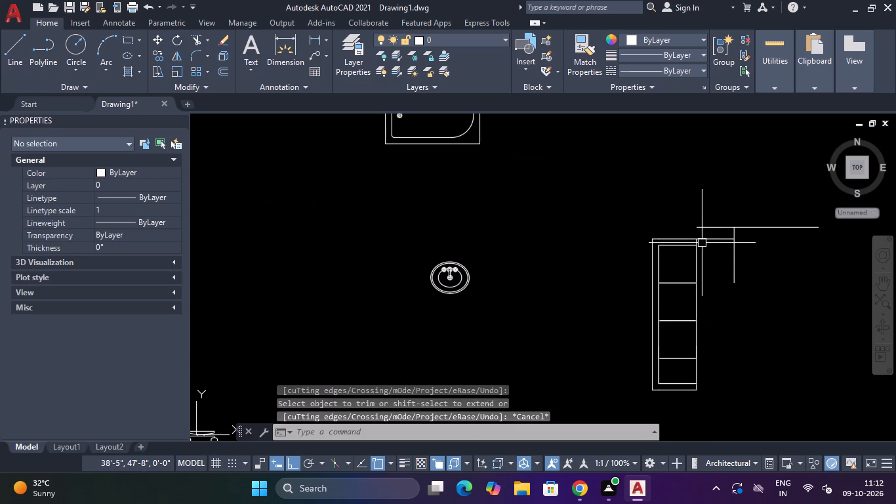
{"action": "type", "text": "L"}
{"action": "key", "text": "space"}
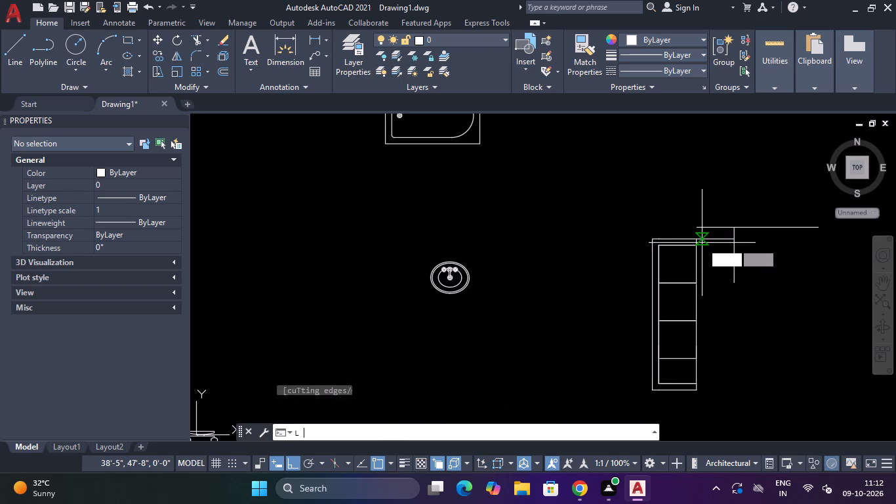
{"action": "scroll", "coordinate": [702, 243], "scroll_direction": "up", "scroll_amount": 4}
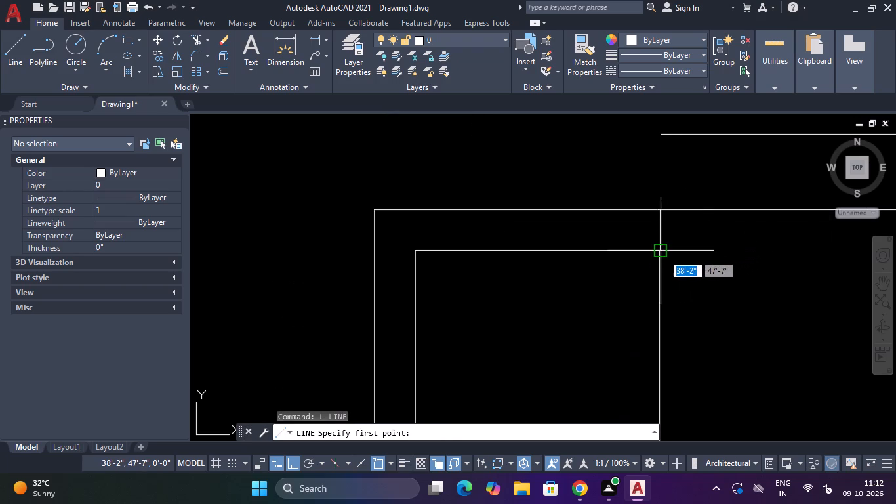
{"action": "left_click", "coordinate": [662, 253]}
{"action": "scroll", "coordinate": [687, 255], "scroll_direction": "down", "scroll_amount": 3}
{"action": "scroll", "coordinate": [839, 262], "scroll_direction": "down", "scroll_amount": 2}
{"action": "scroll", "coordinate": [839, 262], "scroll_direction": "up", "scroll_amount": 2}
{"action": "left_click", "coordinate": [752, 257]}
{"action": "key", "text": "Escape"}
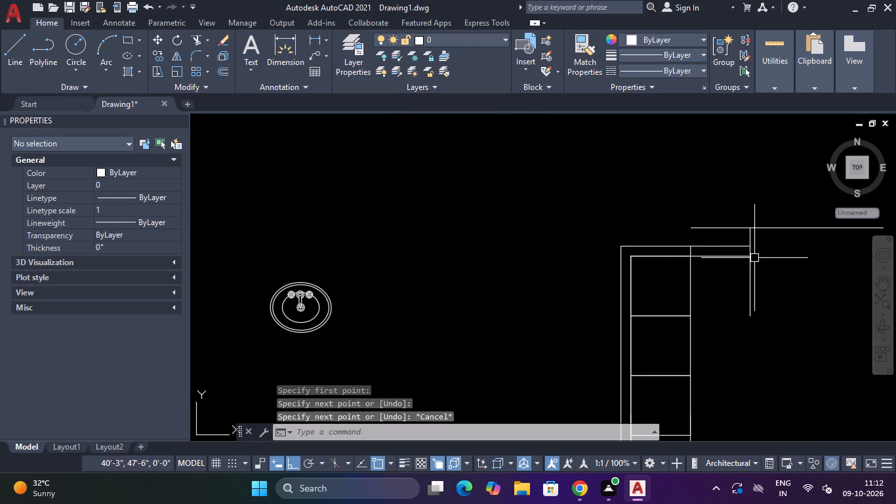
Draw a 2' horizontal line from the top seat's lower open-side corner to the lower end of the offset edge.
{"action": "key", "text": "space"}
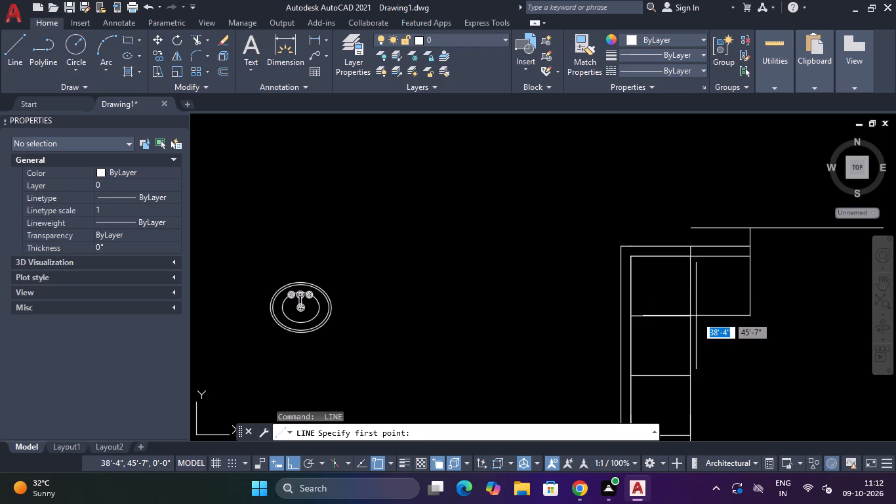
{"action": "left_click", "coordinate": [691, 316]}
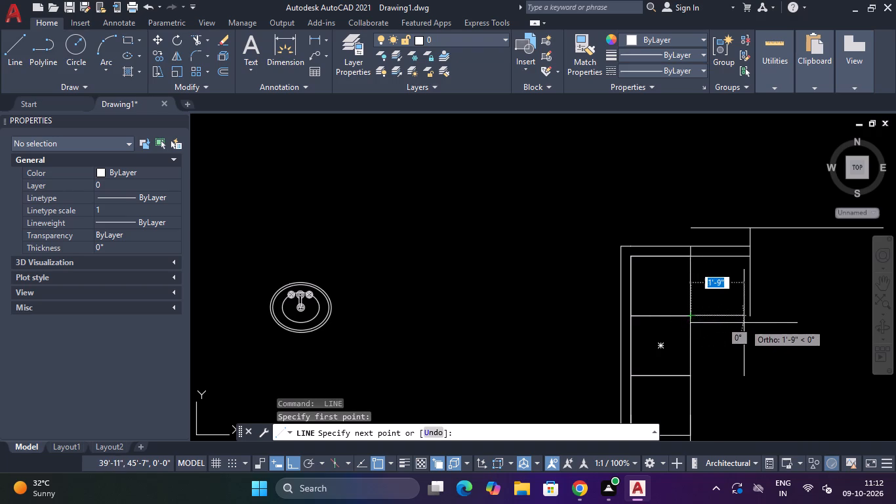
{"action": "scroll", "coordinate": [755, 316], "scroll_direction": "up", "scroll_amount": 2}
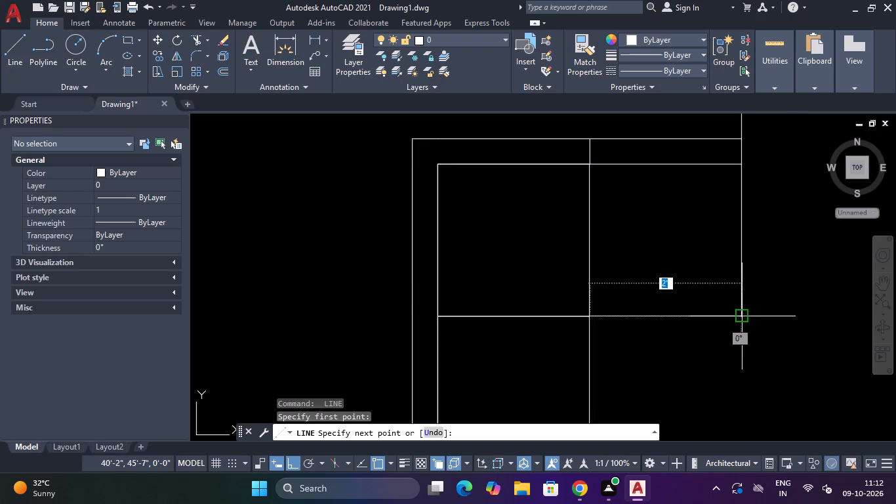
{"action": "left_click", "coordinate": [746, 318]}
{"action": "key", "text": "Escape"}
{"action": "scroll", "coordinate": [743, 284], "scroll_direction": "down", "scroll_amount": 2}
{"action": "key", "text": "Escape"}
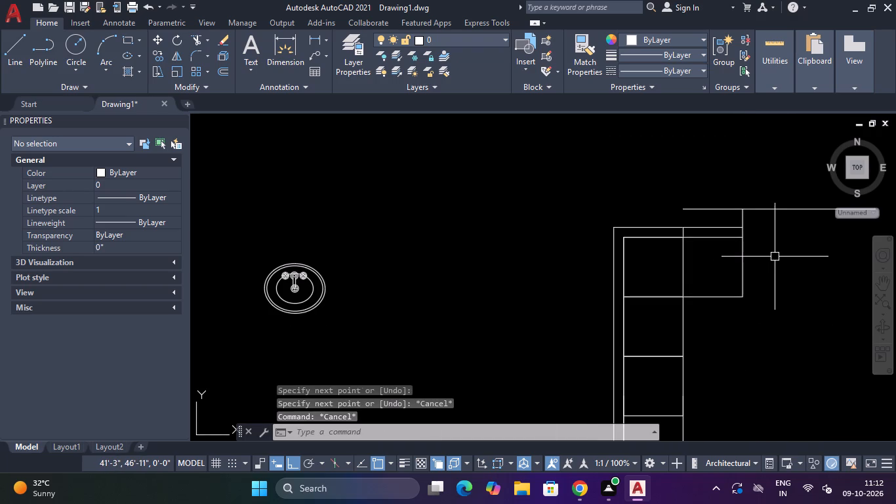
Trim away the guide line above the sofa and the part of the offset edge that rises past the outer top edge.
{"action": "type", "text": "TR"}
{"action": "key", "text": "space"}
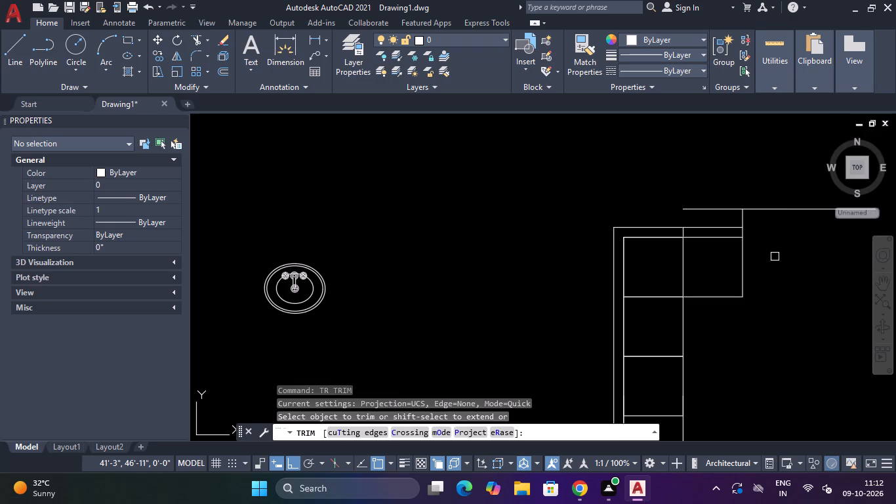
{"action": "left_click", "coordinate": [775, 211]}
{"action": "scroll", "coordinate": [760, 213], "scroll_direction": "up", "scroll_amount": 2}
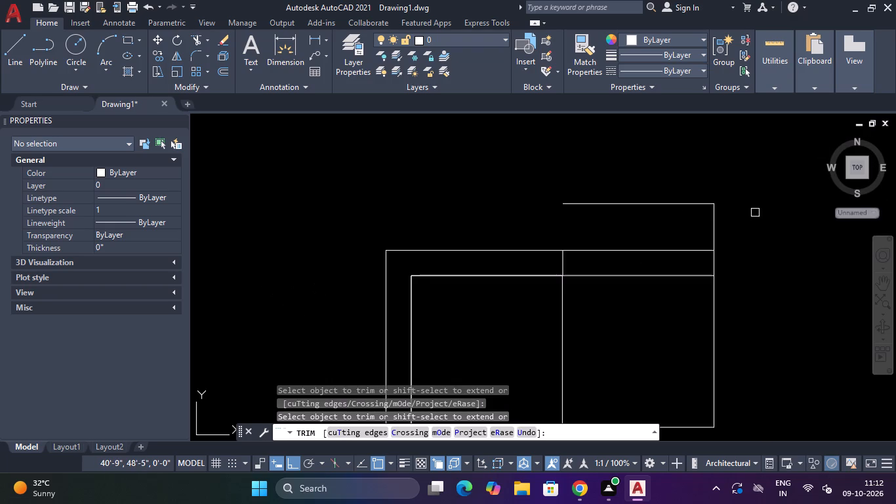
{"action": "left_click", "coordinate": [752, 215]}
{"action": "left_click", "coordinate": [698, 222]}
{"action": "left_click", "coordinate": [692, 219]}
{"action": "left_click", "coordinate": [670, 164]}
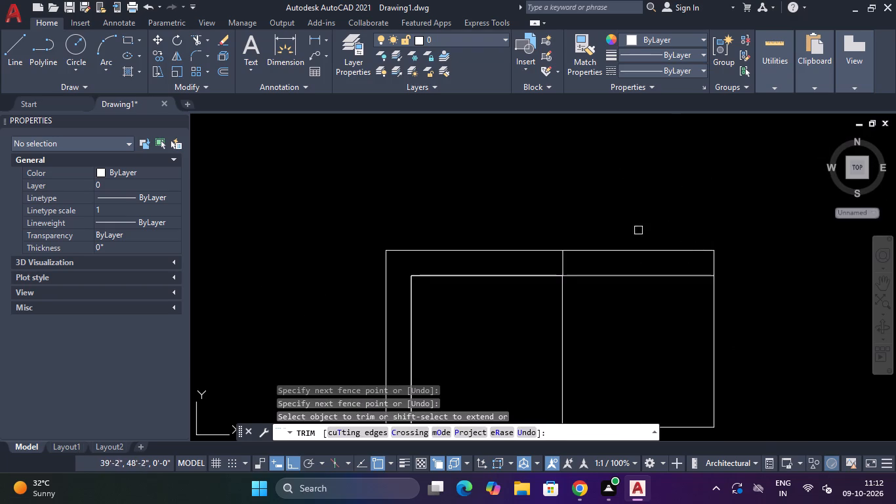
Trim away the short vertical line between the sofa's two upper horizontal lines, above the joint between top seat and extension.
{"action": "left_click", "coordinate": [577, 262]}
{"action": "left_click", "coordinate": [545, 265]}
{"action": "scroll", "coordinate": [544, 265], "scroll_direction": "down", "scroll_amount": 3}
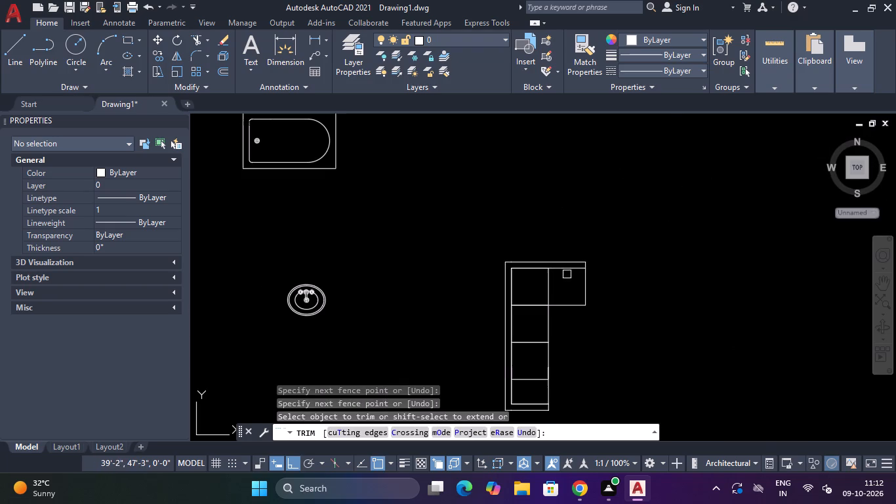
{"action": "middle_click_drag", "start_coordinate": [581, 366], "coordinate": [613, 265]}
{"action": "key", "text": "Escape"}
{"action": "key", "text": "Escape"}
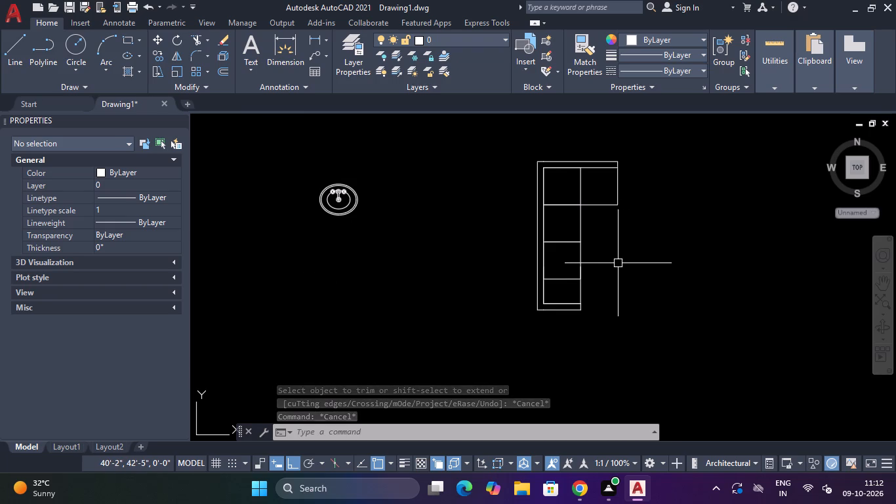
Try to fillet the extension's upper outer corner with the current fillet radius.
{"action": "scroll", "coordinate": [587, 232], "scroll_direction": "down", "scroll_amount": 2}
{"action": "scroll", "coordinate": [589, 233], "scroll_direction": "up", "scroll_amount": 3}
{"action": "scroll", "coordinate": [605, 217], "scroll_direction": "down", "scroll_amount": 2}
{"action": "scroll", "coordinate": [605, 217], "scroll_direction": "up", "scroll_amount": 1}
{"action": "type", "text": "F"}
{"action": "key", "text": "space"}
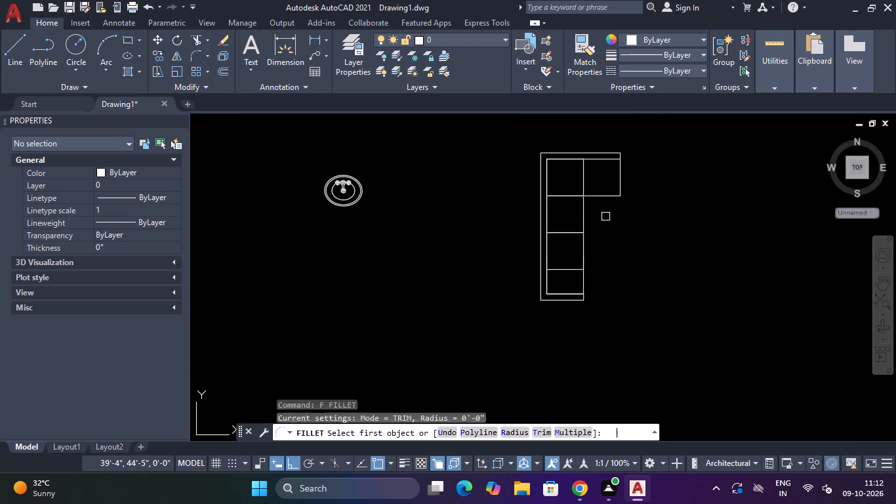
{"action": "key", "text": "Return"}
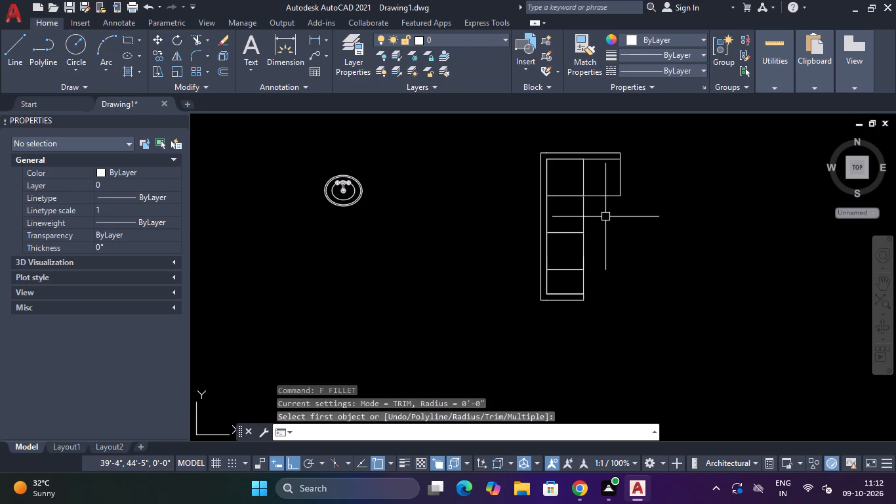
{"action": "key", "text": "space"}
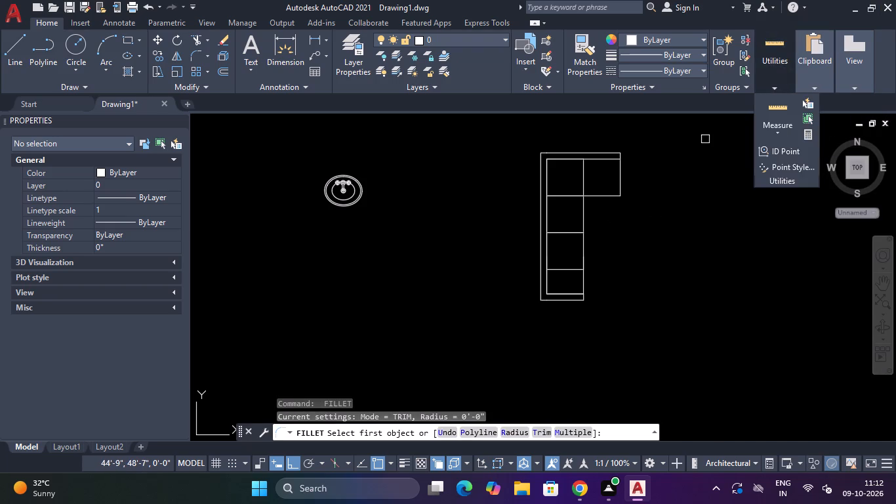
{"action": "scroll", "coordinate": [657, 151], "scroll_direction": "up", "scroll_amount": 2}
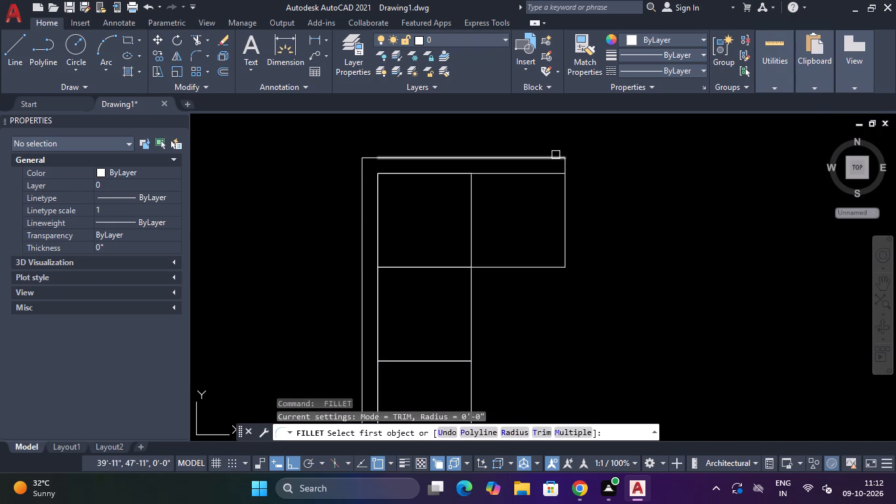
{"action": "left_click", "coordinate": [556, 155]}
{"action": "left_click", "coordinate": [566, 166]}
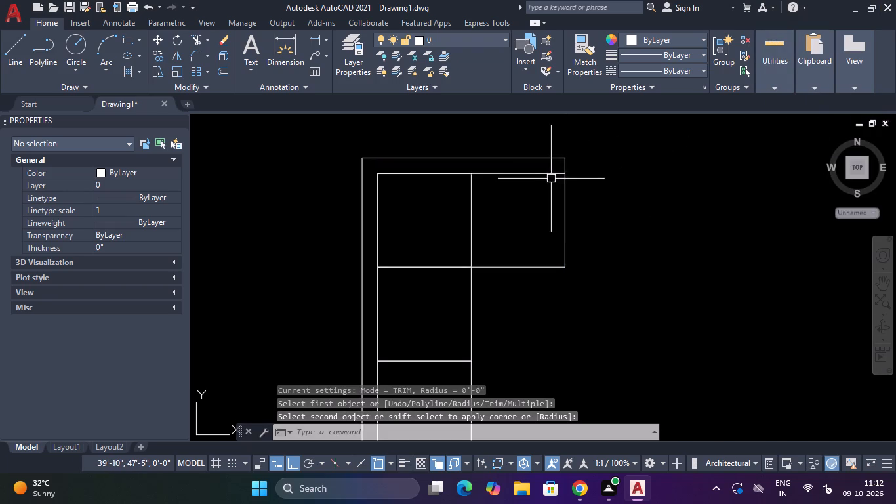
Fillet the extension's upper outer corner with a 2" radius.
{"action": "scroll", "coordinate": [535, 159], "scroll_direction": "up", "scroll_amount": 3}
{"action": "type", "text": "F"}
{"action": "key", "text": "space"}
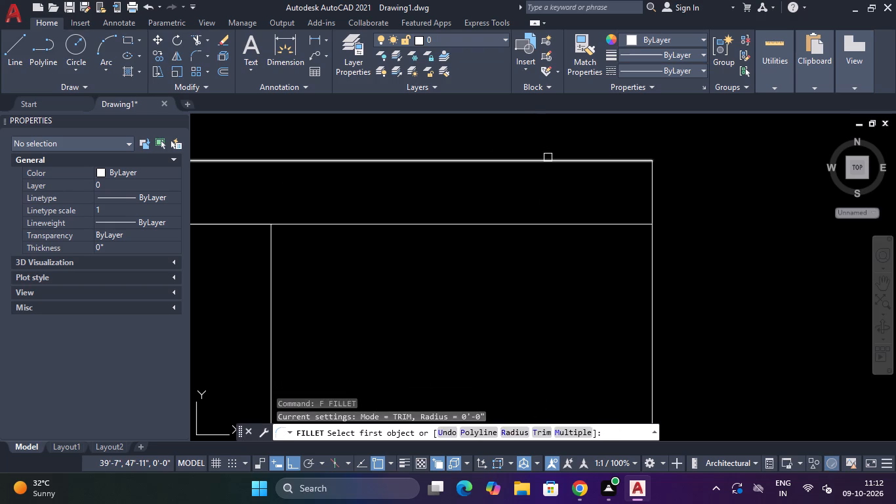
{"action": "type", "text": "R"}
{"action": "key", "text": "space"}
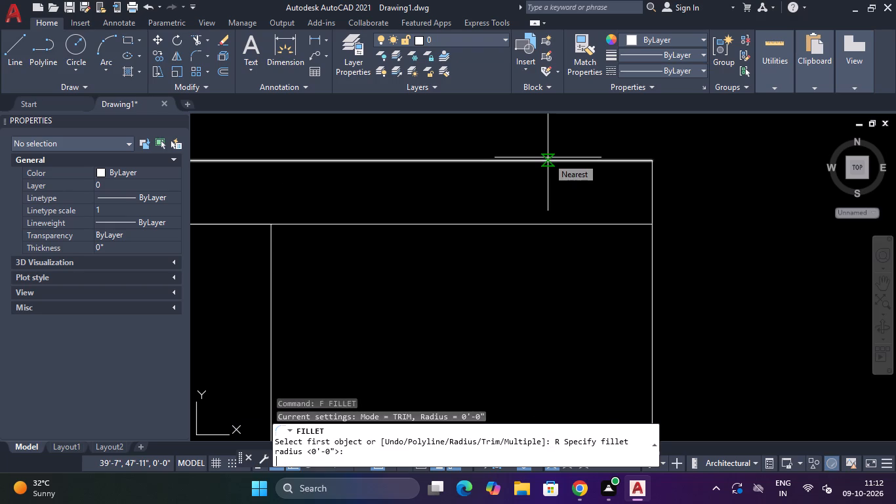
{"action": "key", "text": "2"}
{"action": "key", "text": "Return"}
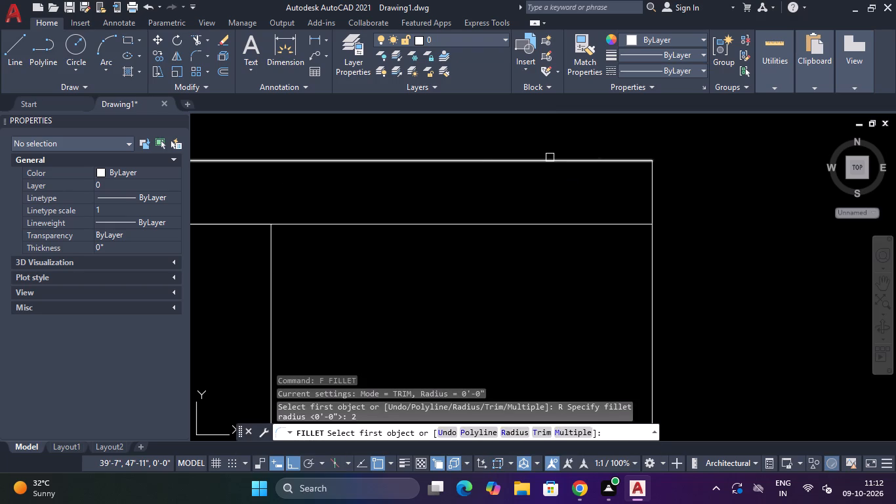
{"action": "left_click", "coordinate": [636, 162]}
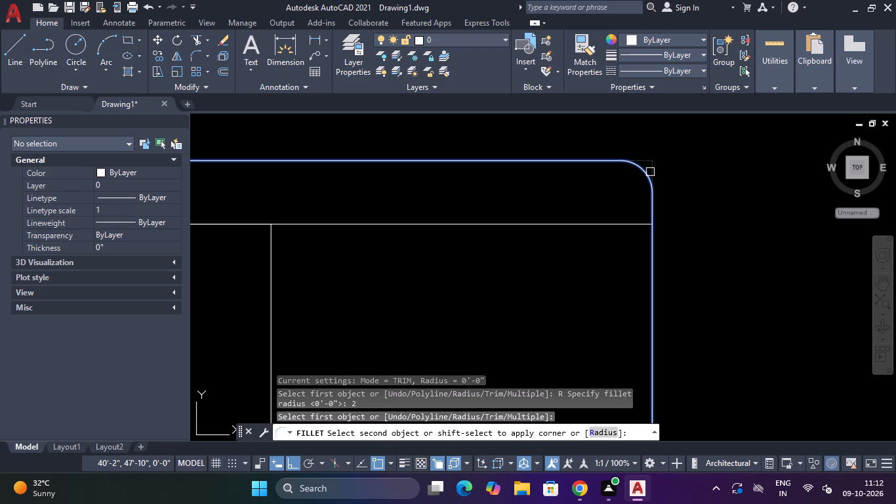
{"action": "left_click", "coordinate": [650, 172]}
Fillet the extension's lower outer corner with the same 2" radius.
{"action": "key", "text": "space"}
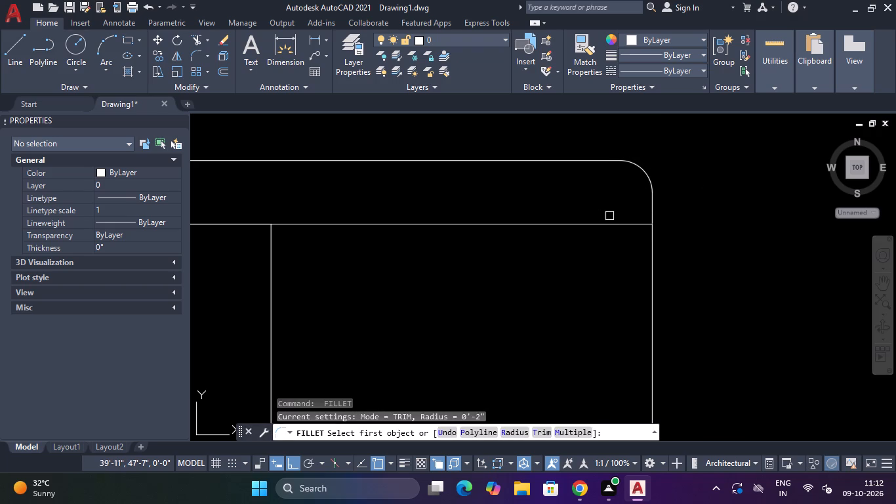
{"action": "scroll", "coordinate": [613, 218], "scroll_direction": "down", "scroll_amount": 3}
{"action": "left_click", "coordinate": [627, 303]}
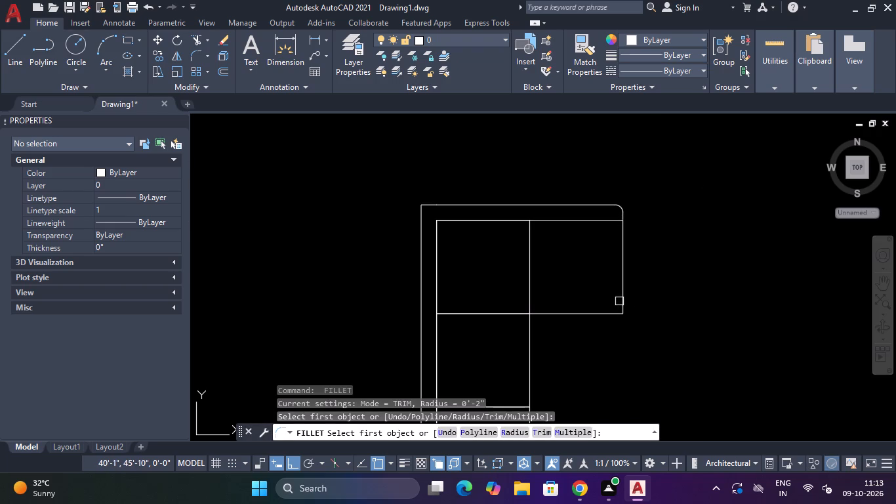
{"action": "left_click", "coordinate": [622, 301]}
{"action": "left_click", "coordinate": [603, 310]}
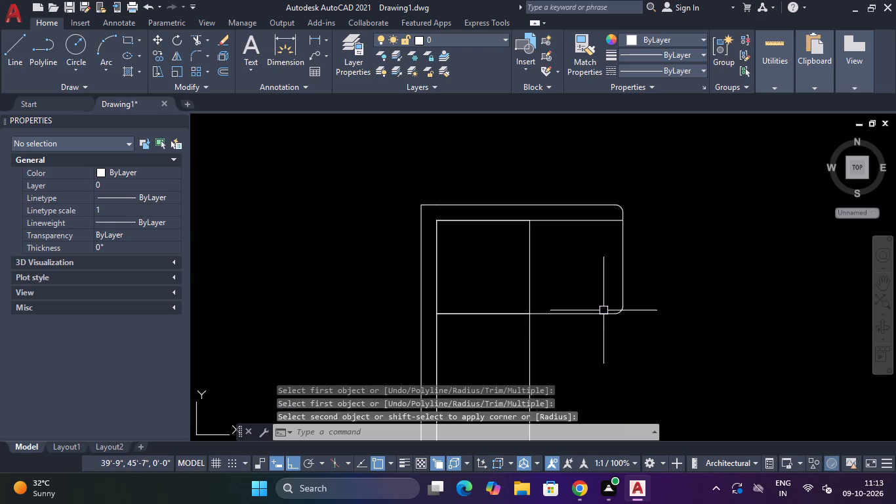
Fillet the sofa's upper outer corner on the backrest side with the same 2" radius.
{"action": "key", "text": "space"}
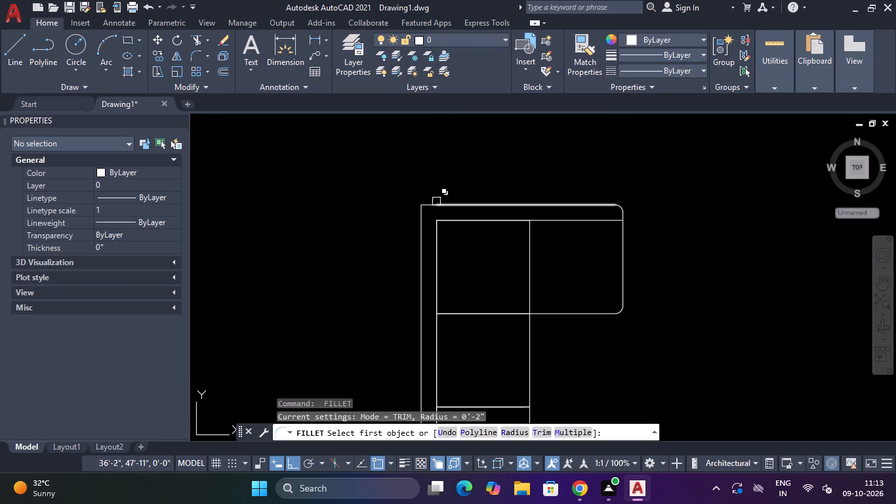
{"action": "scroll", "coordinate": [430, 204], "scroll_direction": "up", "scroll_amount": 2}
{"action": "left_click", "coordinate": [430, 204]}
{"action": "left_click", "coordinate": [407, 232]}
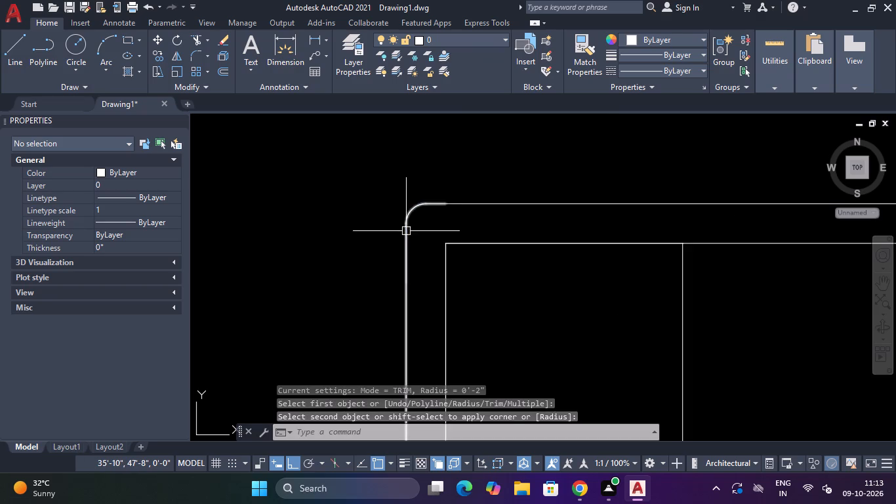
Fillet the sofa's lower outer corner on the backrest side with the same 2" radius.
{"action": "scroll", "coordinate": [406, 231], "scroll_direction": "down", "scroll_amount": 7}
{"action": "scroll", "coordinate": [426, 283], "scroll_direction": "up", "scroll_amount": 4}
{"action": "key", "text": "space"}
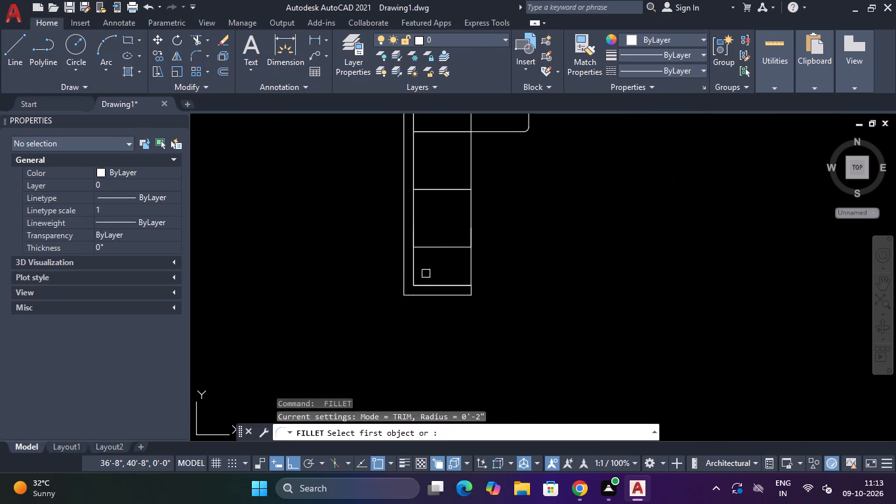
{"action": "scroll", "coordinate": [419, 280], "scroll_direction": "up", "scroll_amount": 3}
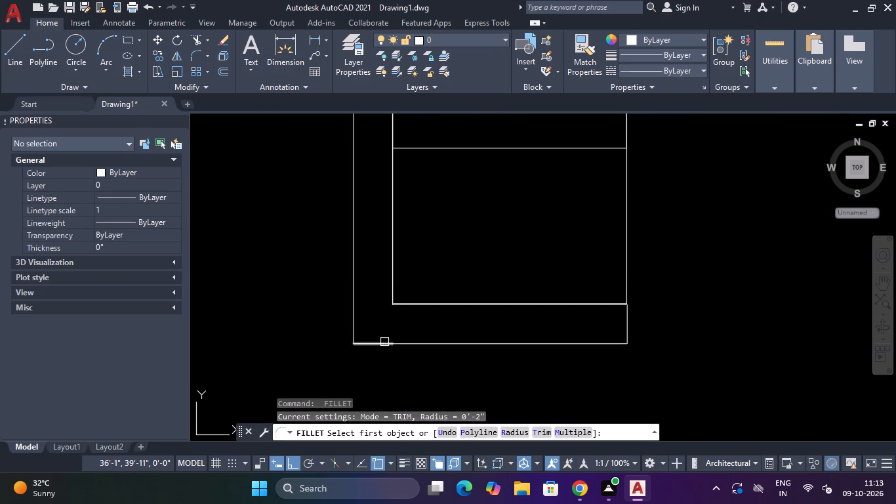
{"action": "left_click", "coordinate": [375, 340]}
{"action": "left_click", "coordinate": [354, 318]}
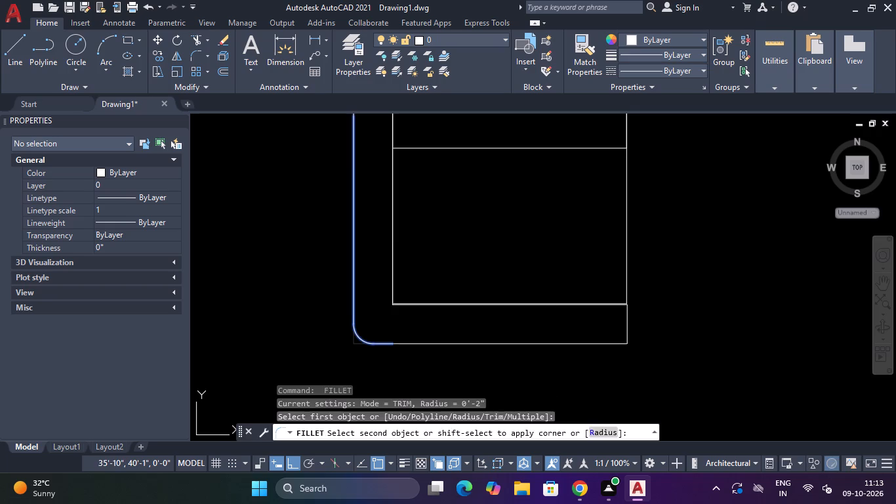
Fillet the lower inner corner where the end seat meets the backrest and armrest with the 2" radius.
{"action": "scroll", "coordinate": [391, 317], "scroll_direction": "down", "scroll_amount": 2}
{"action": "key", "text": "space"}
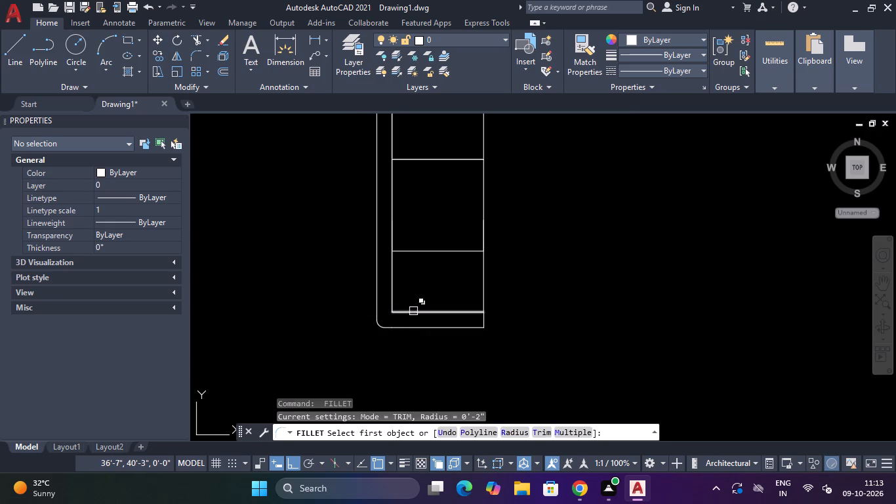
{"action": "left_click", "coordinate": [413, 311]}
{"action": "left_click", "coordinate": [394, 296]}
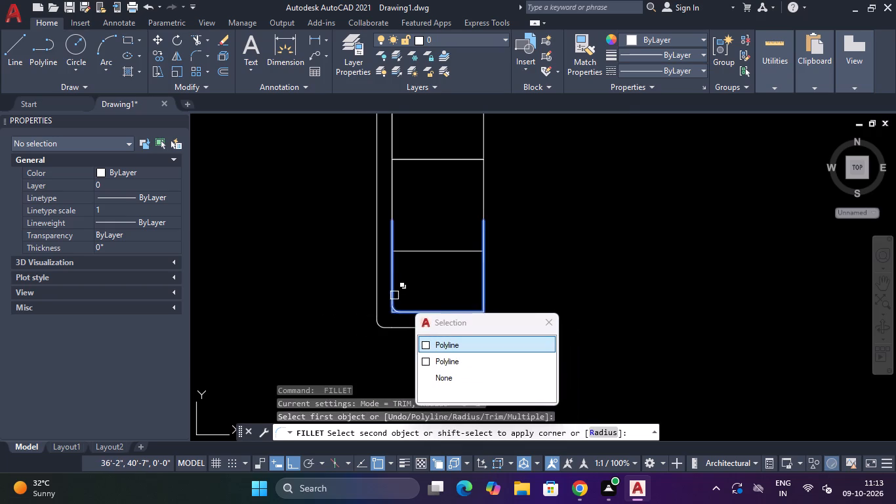
{"action": "key", "text": "Escape"}
{"action": "scroll", "coordinate": [399, 320], "scroll_direction": "up", "scroll_amount": 3}
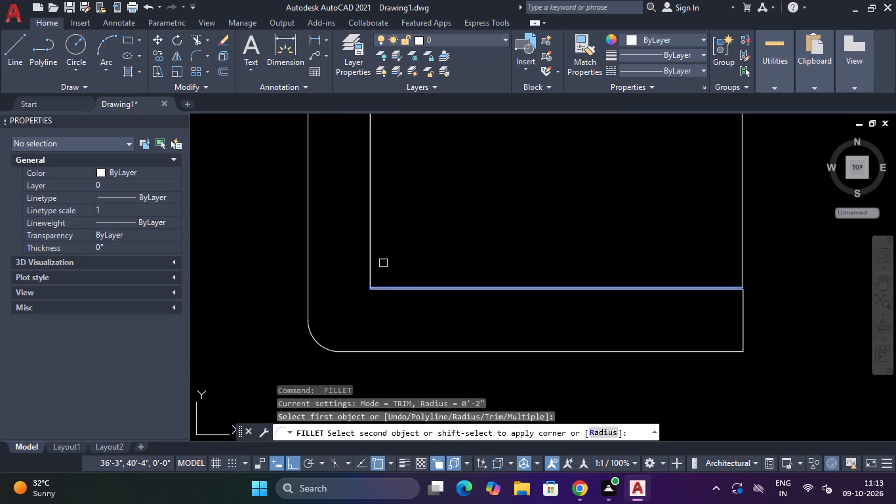
{"action": "left_click", "coordinate": [370, 259]}
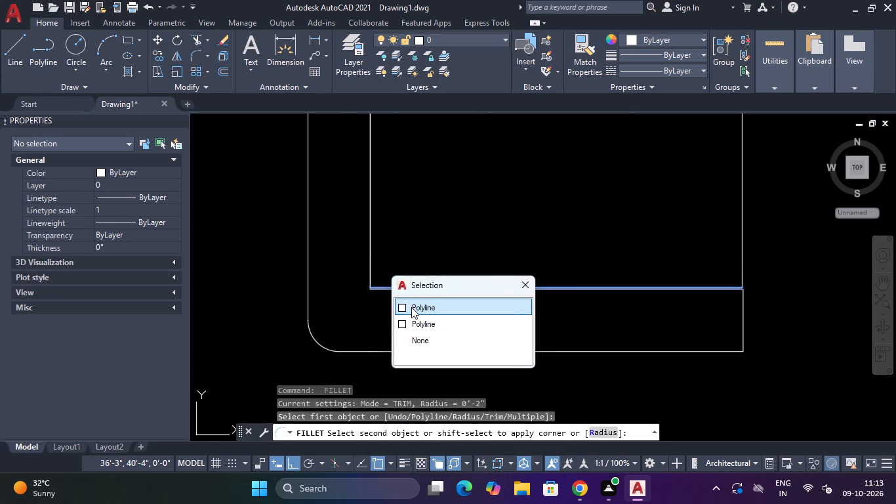
{"action": "left_click", "coordinate": [412, 307]}
{"action": "left_click", "coordinate": [414, 307]}
{"action": "left_click", "coordinate": [418, 304]}
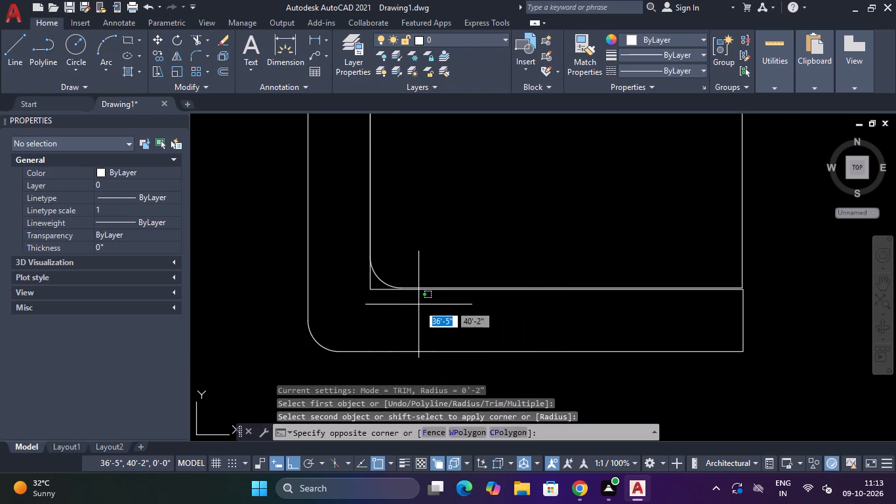
{"action": "key", "text": "Escape"}
Trim the leftover square corner lines outside the fillet at the sofa's lower inner corner.
{"action": "type", "text": "TR"}
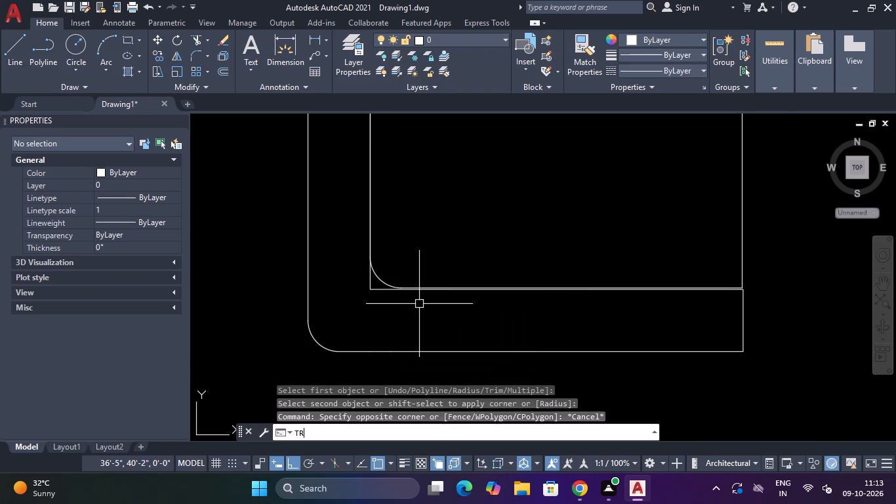
{"action": "key", "text": "space"}
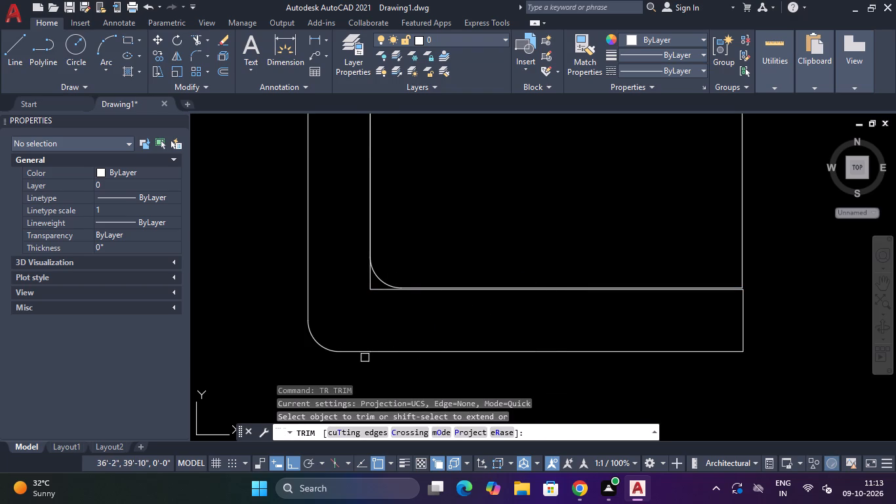
{"action": "scroll", "coordinate": [372, 314], "scroll_direction": "up", "scroll_amount": 2}
{"action": "left_click", "coordinate": [378, 301]}
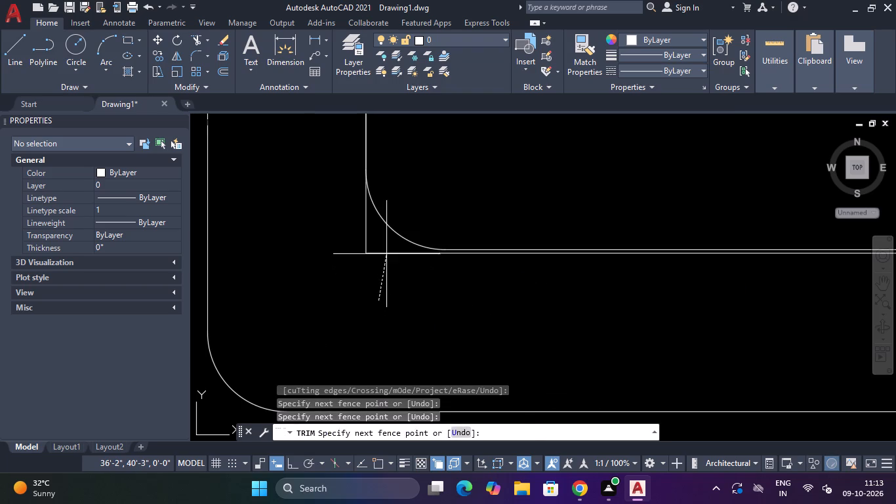
{"action": "left_click", "coordinate": [386, 240]}
{"action": "left_click", "coordinate": [378, 238]}
{"action": "left_click", "coordinate": [351, 240]}
{"action": "scroll", "coordinate": [350, 240], "scroll_direction": "down", "scroll_amount": 4}
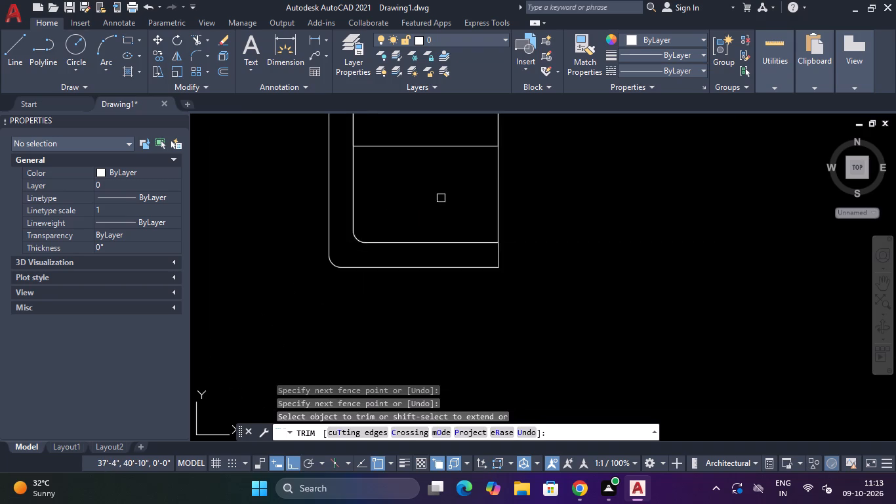
{"action": "scroll", "coordinate": [441, 198], "scroll_direction": "down", "scroll_amount": 3}
{"action": "scroll", "coordinate": [422, 120], "scroll_direction": "down", "scroll_amount": 3}
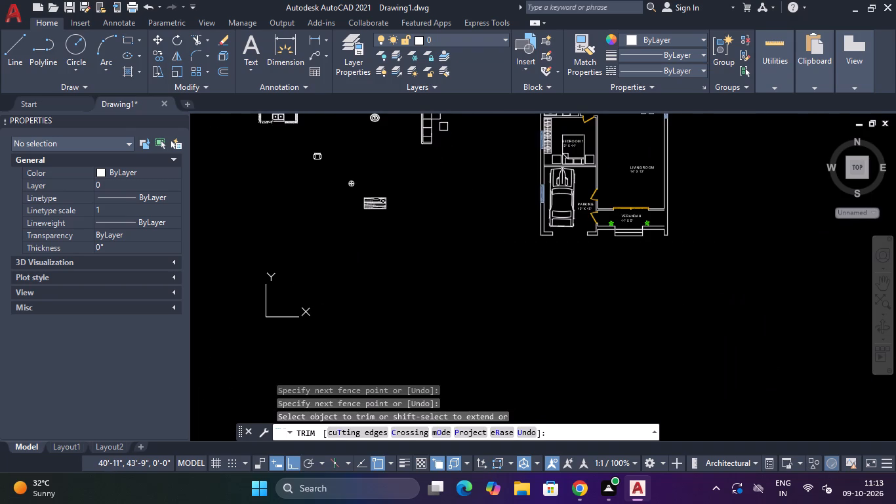
{"action": "middle_click_drag", "start_coordinate": [443, 127], "coordinate": [448, 279]}
{"action": "scroll", "coordinate": [436, 266], "scroll_direction": "up", "scroll_amount": 3}
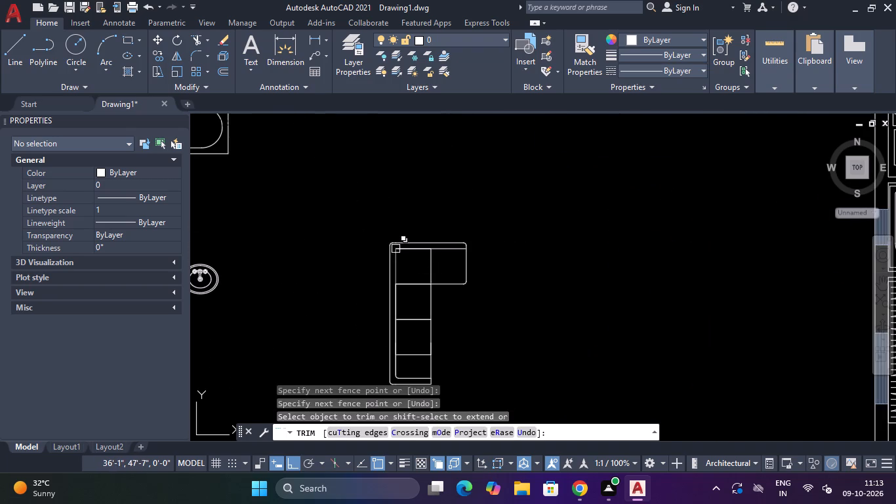
{"action": "scroll", "coordinate": [398, 246], "scroll_direction": "up", "scroll_amount": 4}
{"action": "key", "text": "Escape"}
{"action": "key", "text": "Escape"}
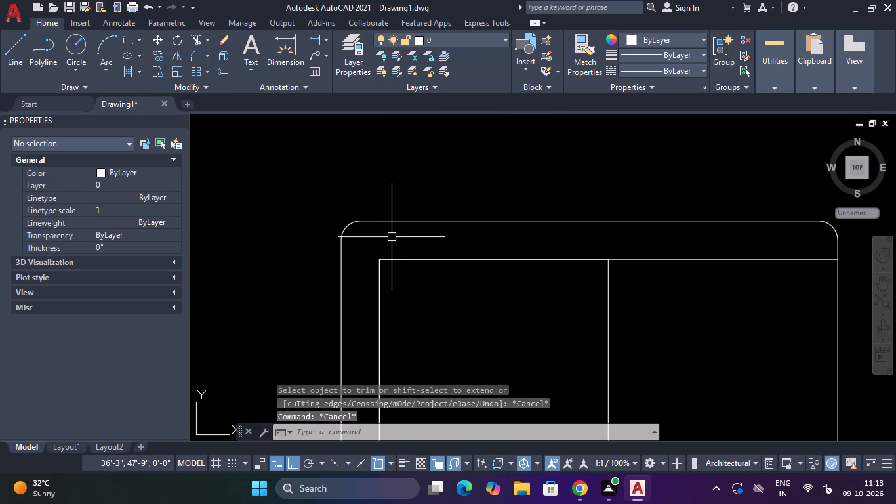
Fillet the upper inner corner of the corner seat, beside the backrest, keeping the 2" radius.
{"action": "type", "text": "F"}
{"action": "key", "text": "space"}
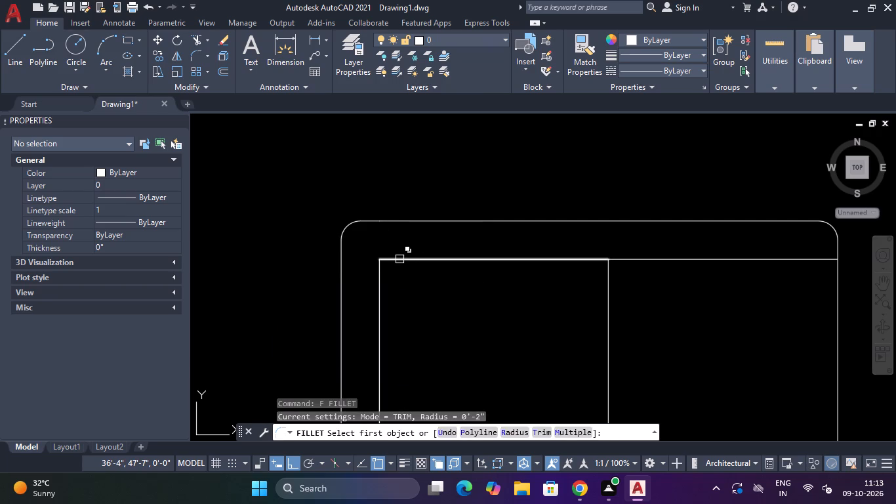
{"action": "type", "text": "R"}
{"action": "key", "text": "space"}
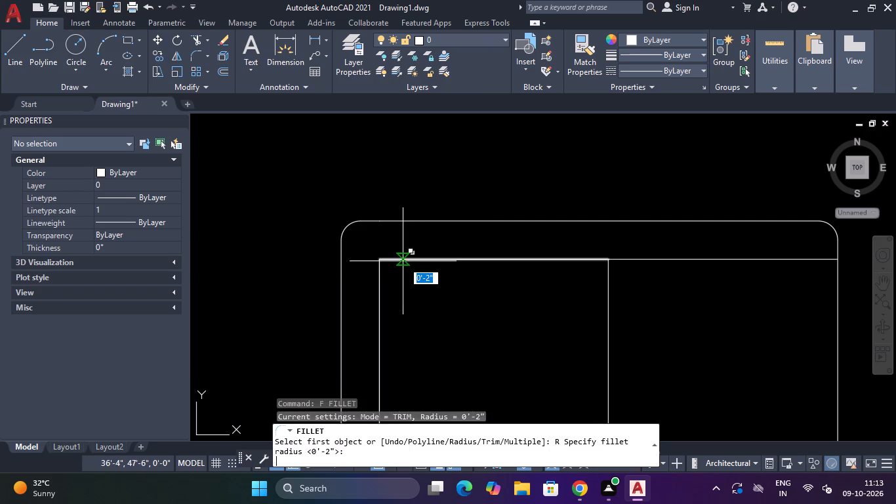
{"action": "key", "text": "space"}
{"action": "left_click", "coordinate": [403, 261]}
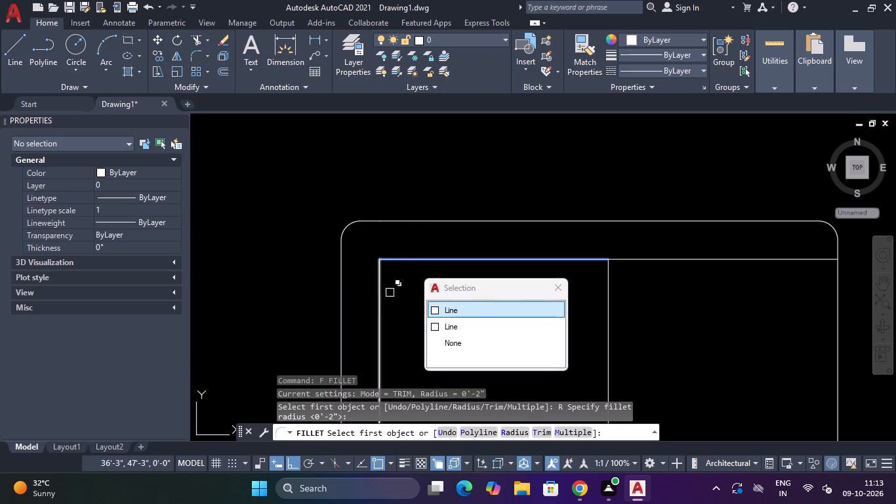
{"action": "left_click_drag", "start_coordinate": [450, 314], "coordinate": [443, 311]}
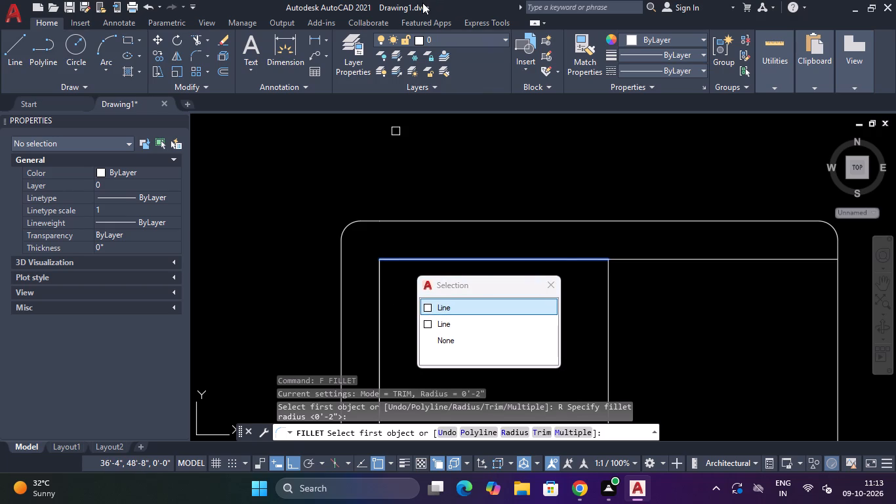
{"action": "left_click", "coordinate": [466, 303]}
{"action": "left_click", "coordinate": [377, 309]}
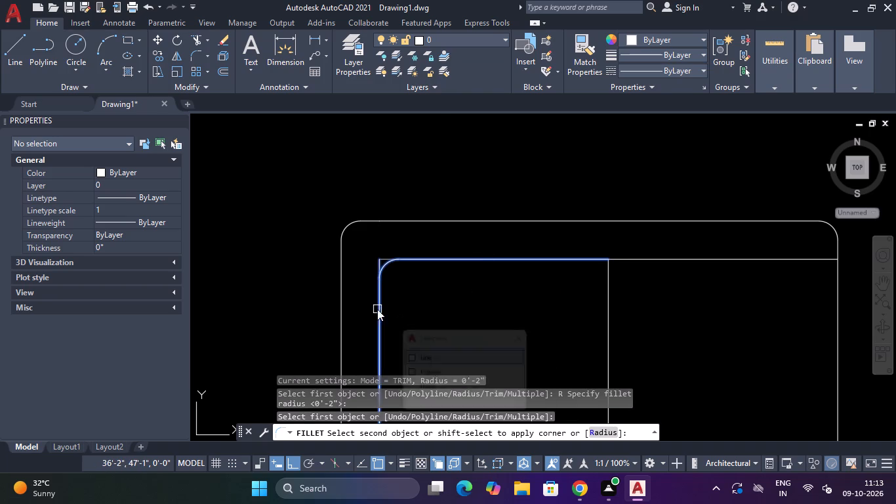
{"action": "left_click", "coordinate": [425, 357]}
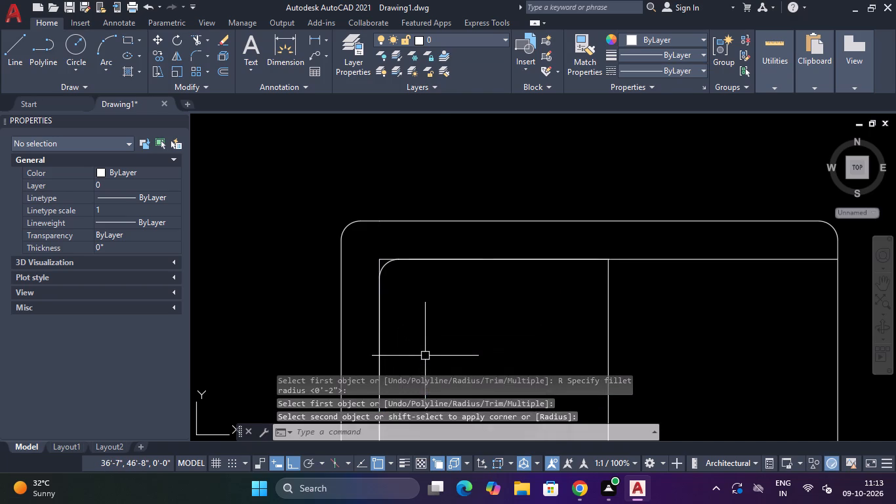
{"action": "key", "text": "Escape"}
Trim the leftover square corner lines outside the fillet at the sofa's upper inner corner.
{"action": "type", "text": "TR"}
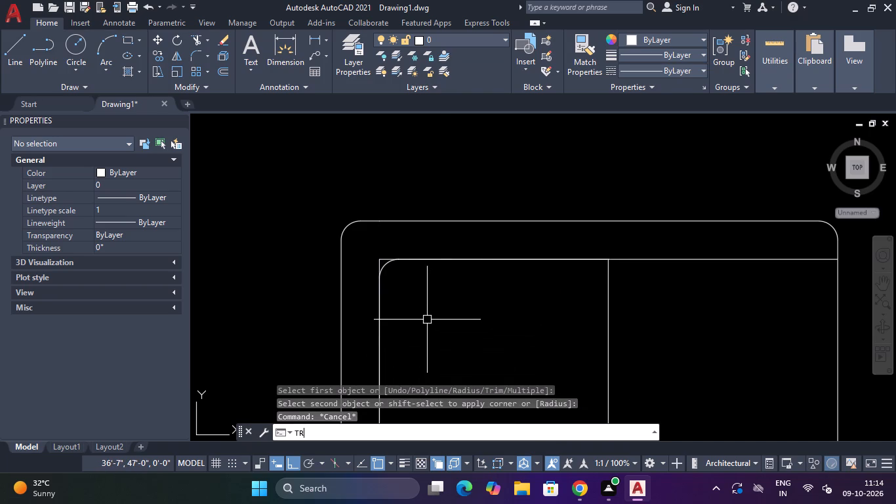
{"action": "key", "text": "space"}
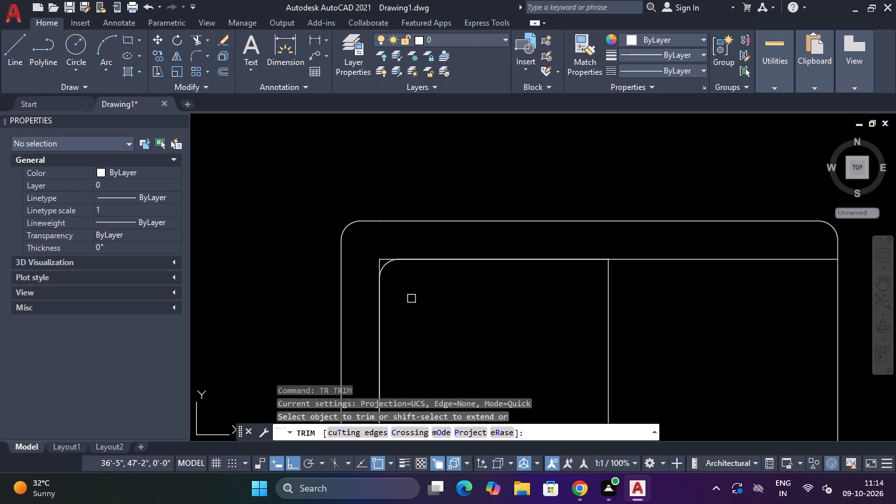
{"action": "scroll", "coordinate": [382, 259], "scroll_direction": "up", "scroll_amount": 2}
{"action": "left_click", "coordinate": [382, 256]}
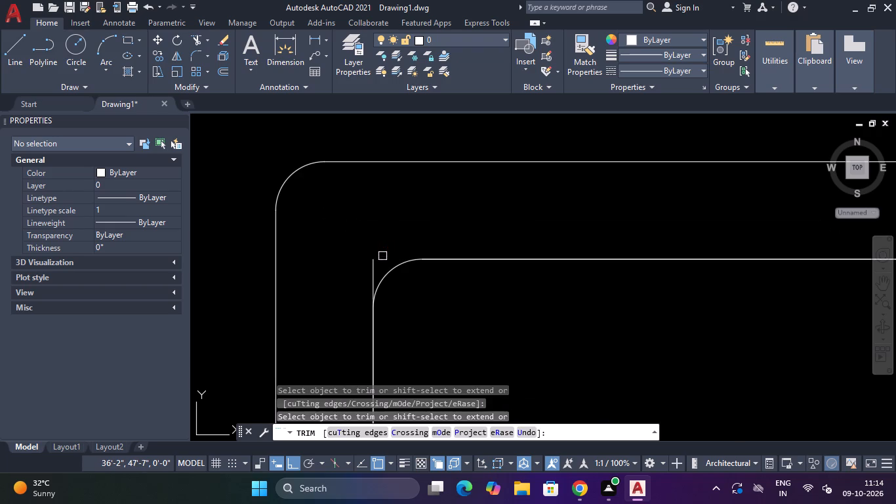
{"action": "left_click", "coordinate": [374, 268]}
{"action": "scroll", "coordinate": [375, 268], "scroll_direction": "up", "scroll_amount": 1}
{"action": "scroll", "coordinate": [375, 268], "scroll_direction": "down", "scroll_amount": 3}
{"action": "key", "text": "Escape"}
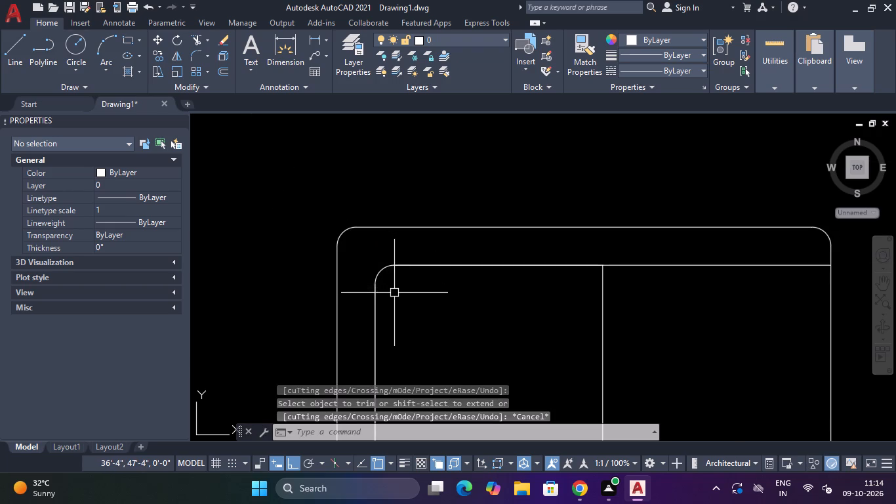
Join all the lines and arcs of the L-shaped sofa into polylines.
{"action": "scroll", "coordinate": [668, 285], "scroll_direction": "down", "scroll_amount": 3}
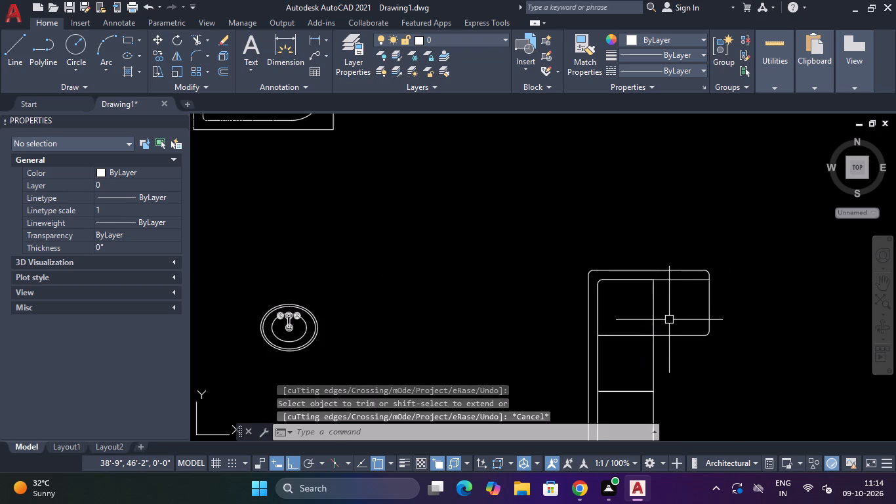
{"action": "scroll", "coordinate": [669, 320], "scroll_direction": "down", "scroll_amount": 3}
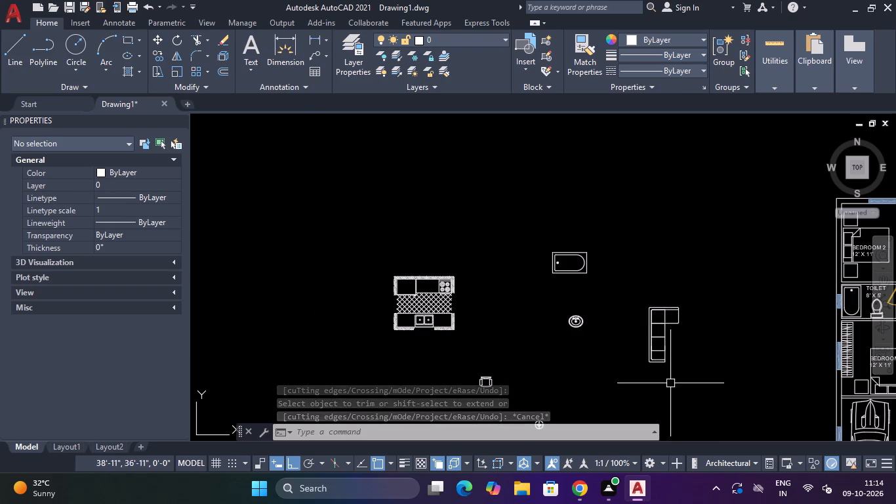
{"action": "scroll", "coordinate": [673, 360], "scroll_direction": "up", "scroll_amount": 2}
{"action": "left_click", "coordinate": [710, 197]}
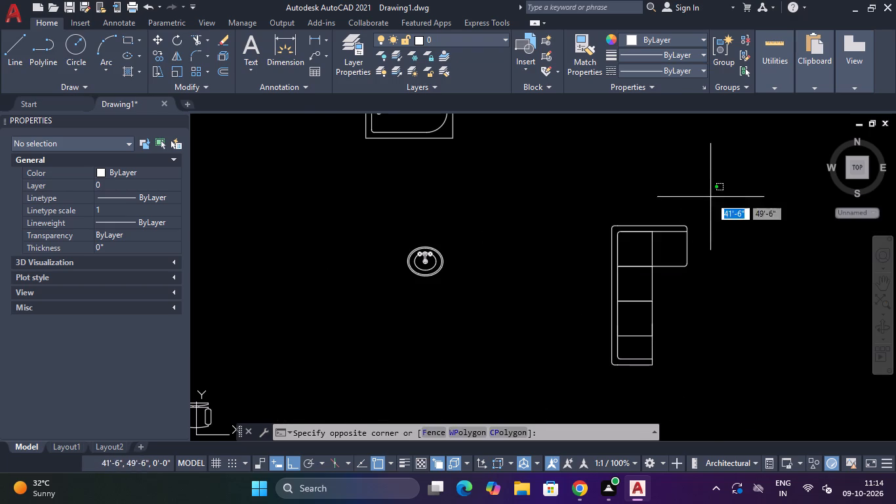
{"action": "left_click", "coordinate": [592, 406]}
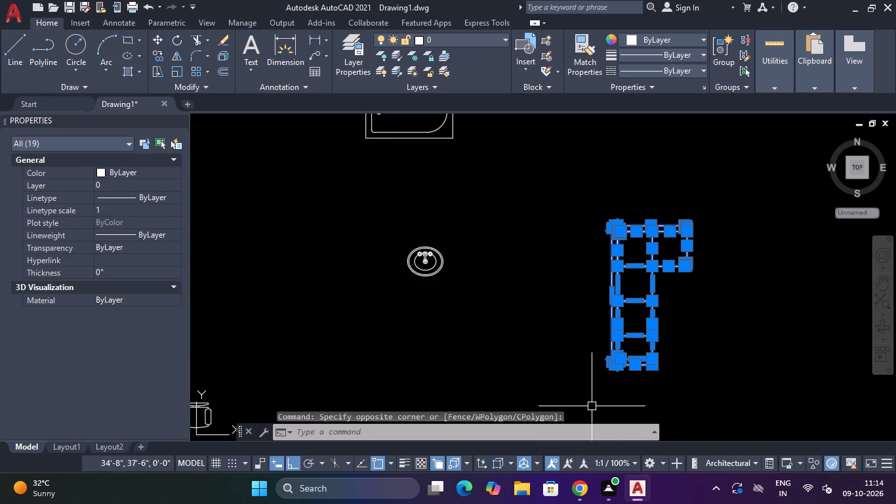
{"action": "type", "text": "J"}
{"action": "key", "text": "space"}
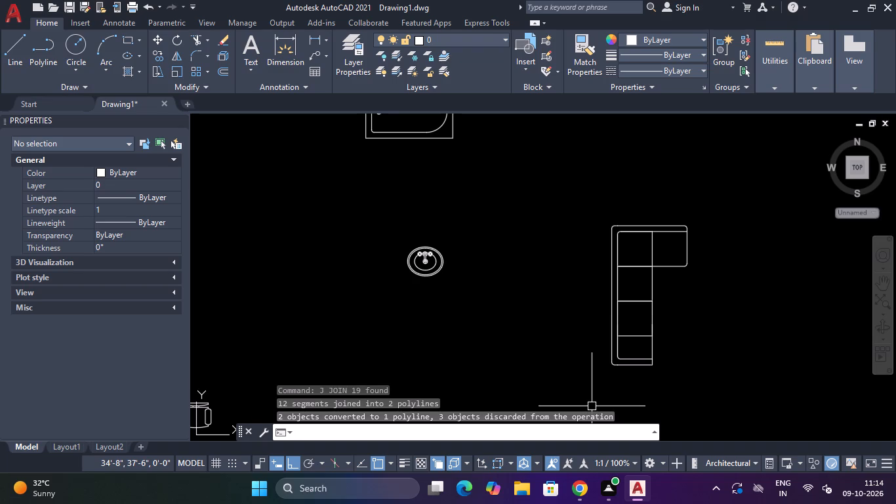
Rotate the whole L-shaped sofa 180° about the outer corner of its backrest.
{"action": "scroll", "coordinate": [772, 326], "scroll_direction": "down", "scroll_amount": 4}
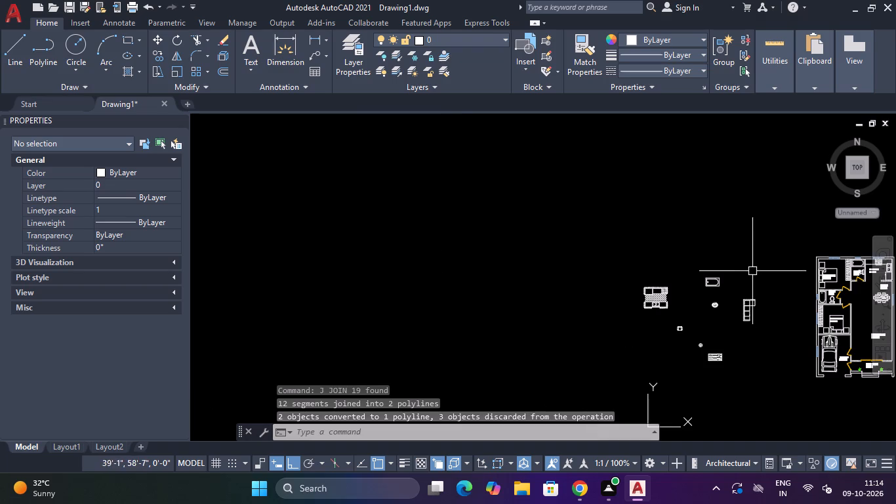
{"action": "middle_click_drag", "start_coordinate": [773, 283], "coordinate": [610, 243]}
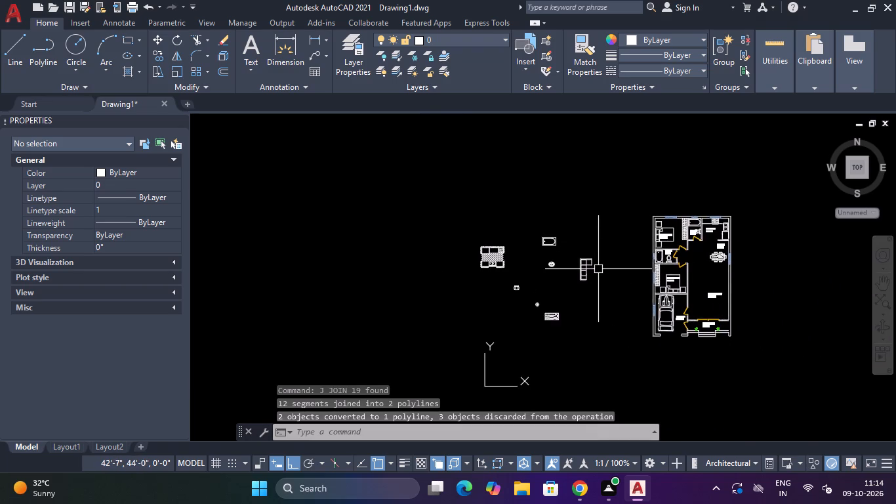
{"action": "scroll", "coordinate": [598, 266], "scroll_direction": "up", "scroll_amount": 2}
{"action": "left_click", "coordinate": [595, 232]}
{"action": "left_click", "coordinate": [538, 316]}
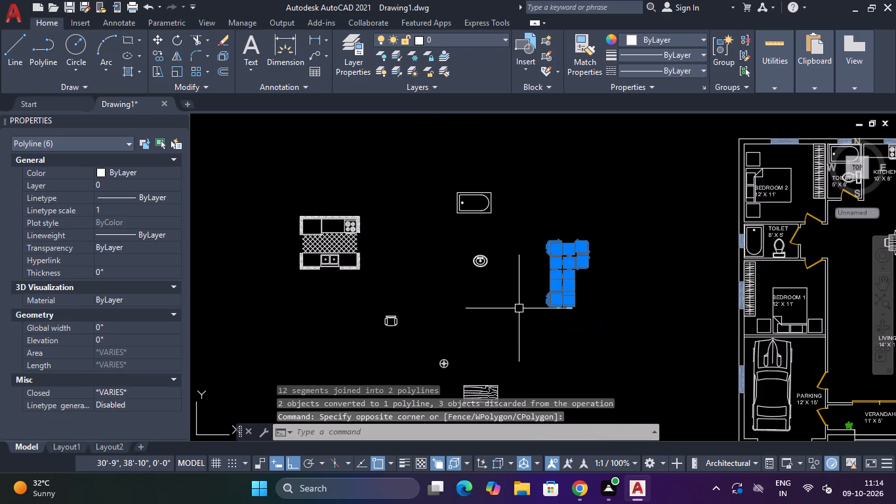
{"action": "type", "text": "RO"}
{"action": "key", "text": "Return"}
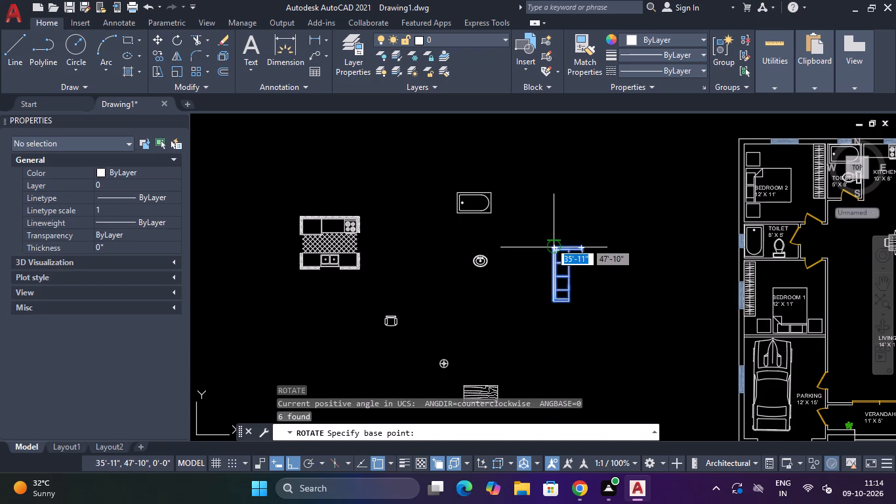
{"action": "scroll", "coordinate": [550, 242], "scroll_direction": "up", "scroll_amount": 2}
{"action": "left_click", "coordinate": [560, 260]}
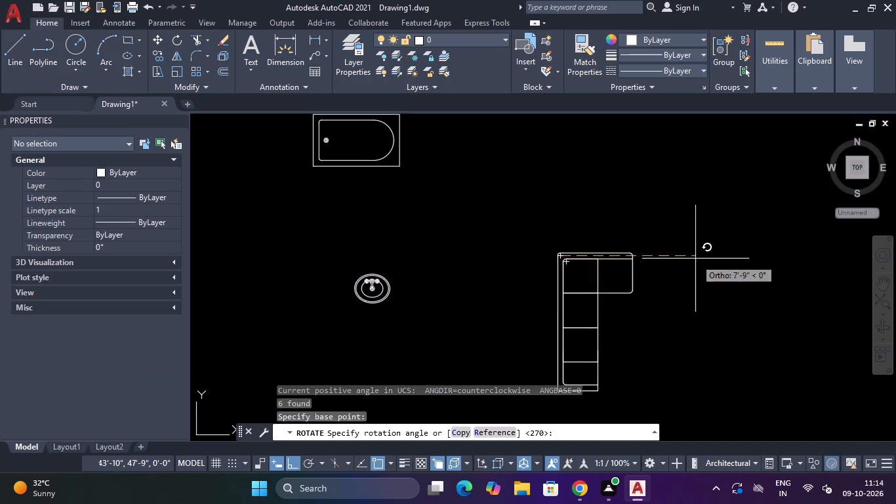
{"action": "left_click", "coordinate": [428, 356]}
Move the rotated L-shaped sofa into the living room, with its backrest along the right-hand exterior wall.
{"action": "scroll", "coordinate": [605, 280], "scroll_direction": "down", "scroll_amount": 3}
{"action": "left_click", "coordinate": [613, 229]}
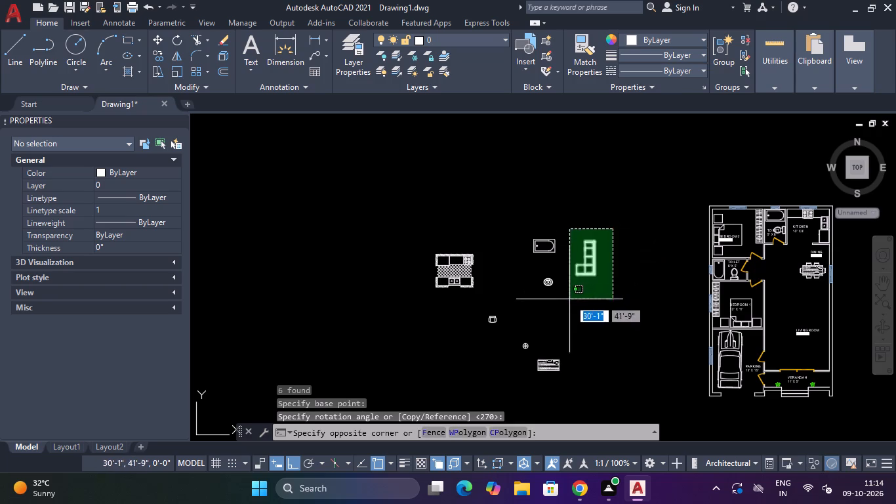
{"action": "left_click", "coordinate": [569, 300]}
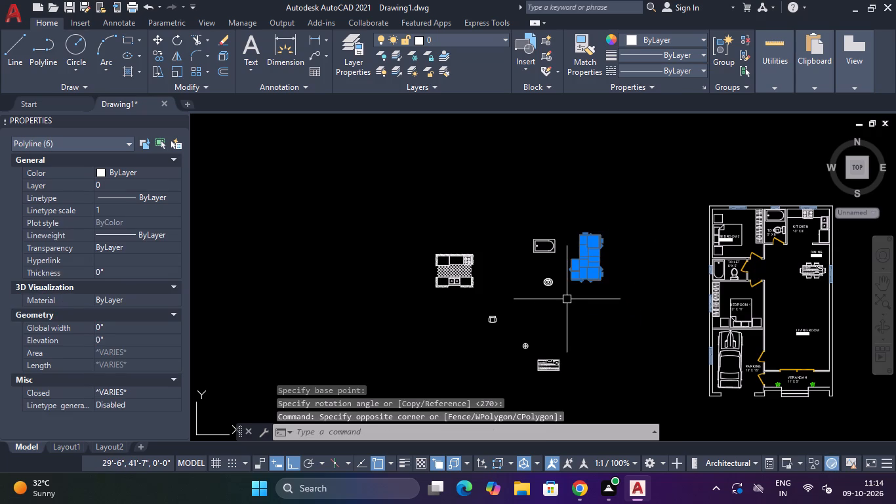
{"action": "key", "text": "m"}
{"action": "key", "text": "space"}
{"action": "scroll", "coordinate": [578, 263], "scroll_direction": "up", "scroll_amount": 3}
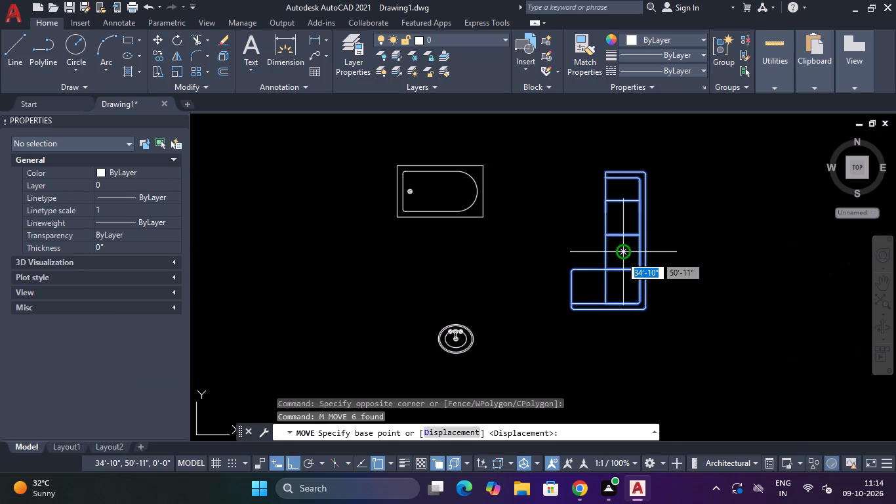
{"action": "left_click", "coordinate": [623, 249]}
{"action": "scroll", "coordinate": [625, 251], "scroll_direction": "down", "scroll_amount": 3}
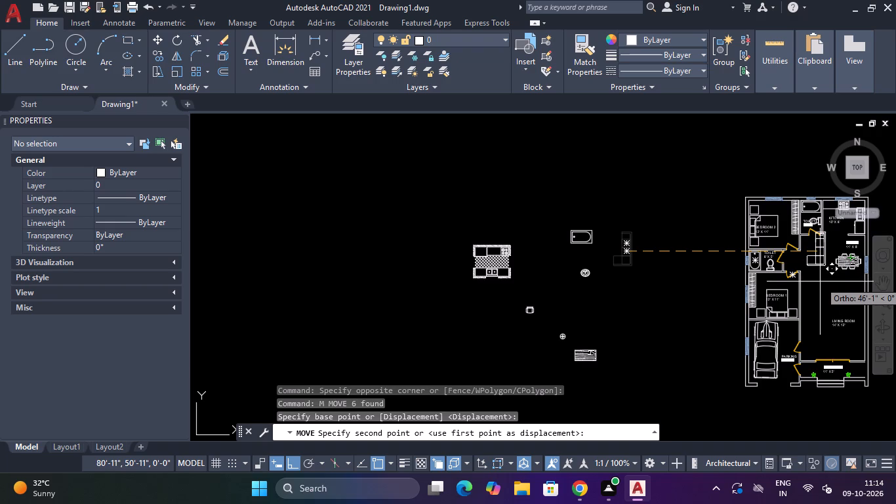
{"action": "key", "text": "F8"}
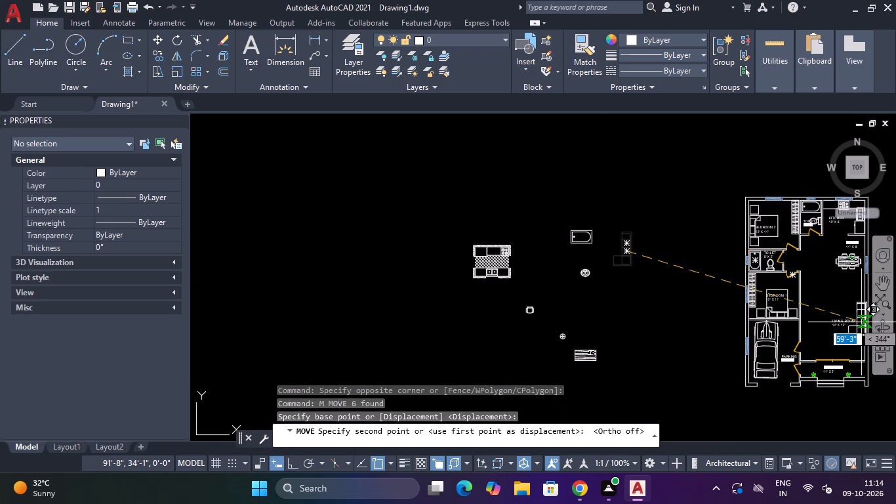
{"action": "scroll", "coordinate": [861, 322], "scroll_direction": "up", "scroll_amount": 2}
{"action": "middle_click_drag", "start_coordinate": [853, 343], "coordinate": [717, 299]}
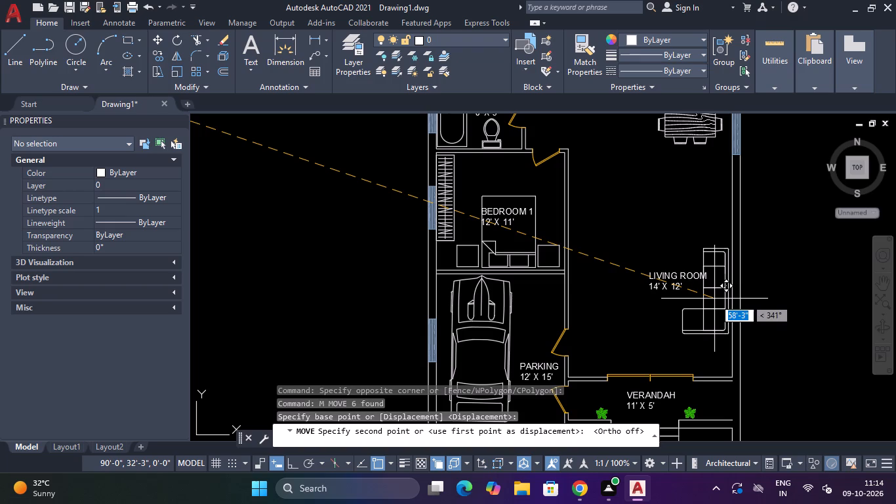
{"action": "left_click", "coordinate": [714, 299]}
{"action": "key", "text": "Escape"}
Move the LIVING ROOM 14' X 12' label upward, clear of the sofa.
{"action": "left_click", "coordinate": [666, 279]}
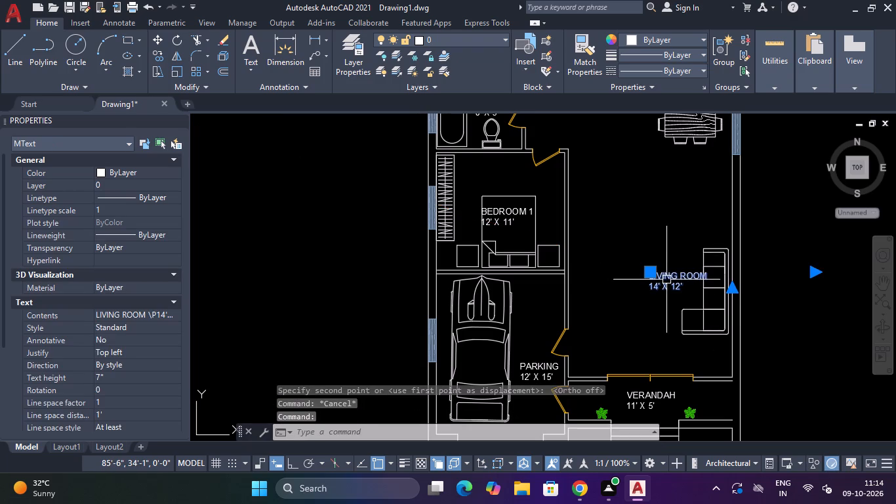
{"action": "type", "text": "M"}
{"action": "key", "text": "space"}
{"action": "left_click", "coordinate": [668, 280]}
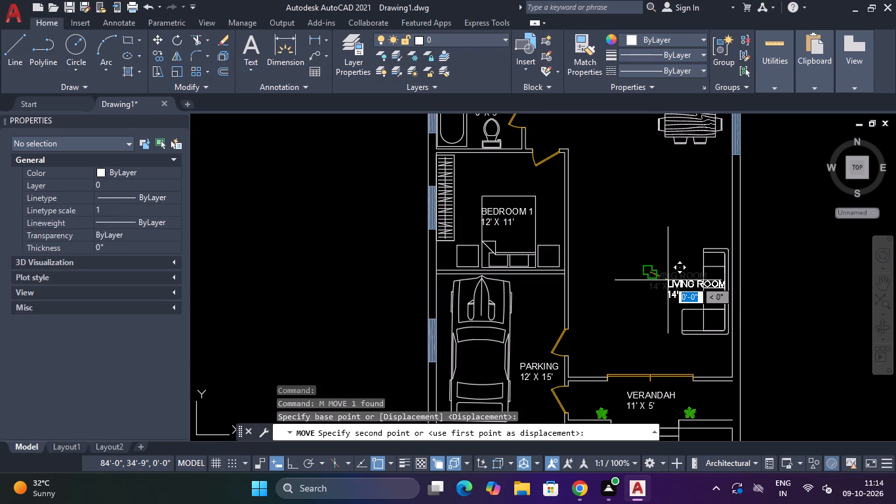
{"action": "left_click", "coordinate": [659, 208]}
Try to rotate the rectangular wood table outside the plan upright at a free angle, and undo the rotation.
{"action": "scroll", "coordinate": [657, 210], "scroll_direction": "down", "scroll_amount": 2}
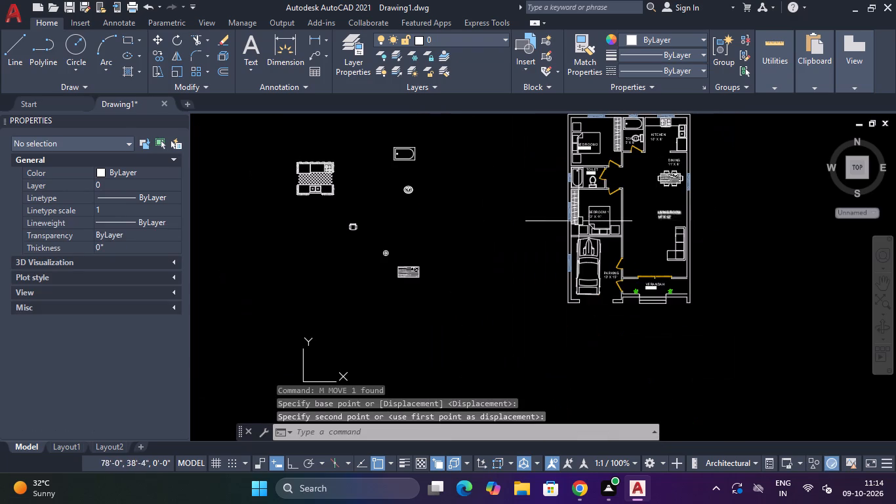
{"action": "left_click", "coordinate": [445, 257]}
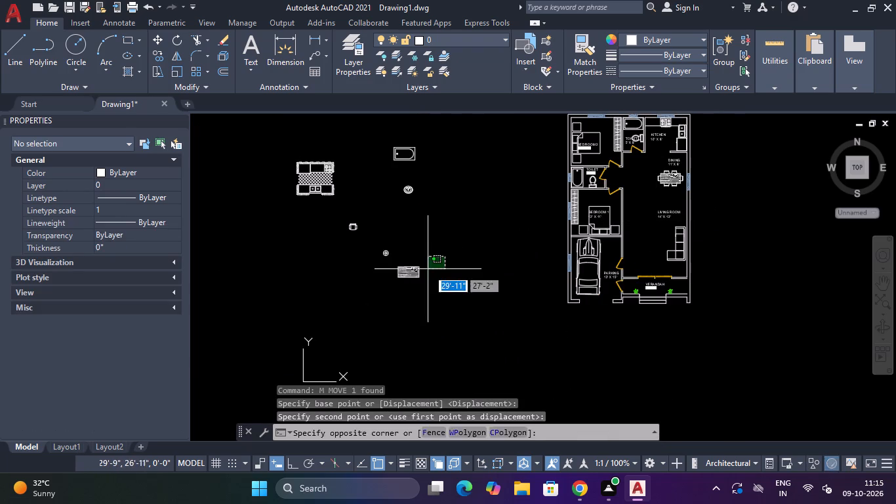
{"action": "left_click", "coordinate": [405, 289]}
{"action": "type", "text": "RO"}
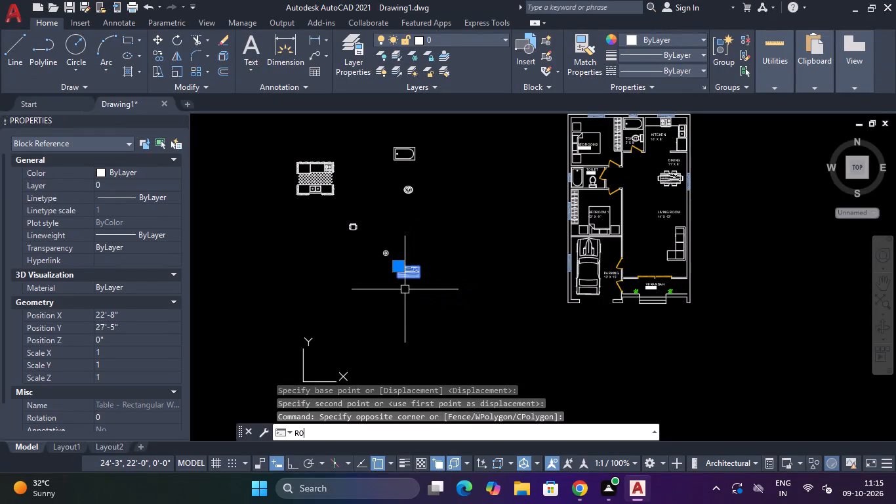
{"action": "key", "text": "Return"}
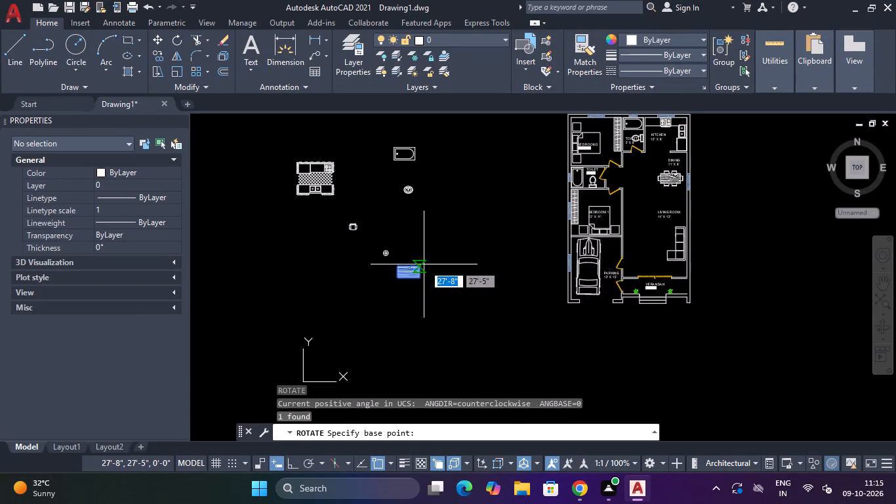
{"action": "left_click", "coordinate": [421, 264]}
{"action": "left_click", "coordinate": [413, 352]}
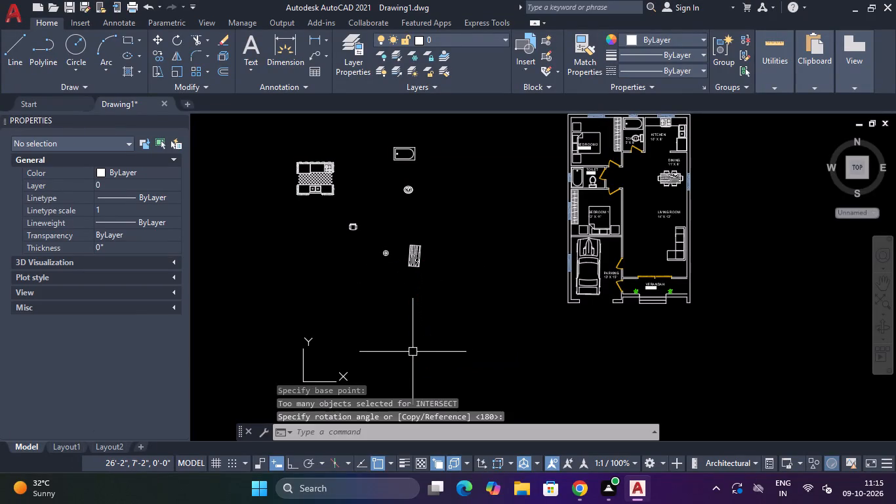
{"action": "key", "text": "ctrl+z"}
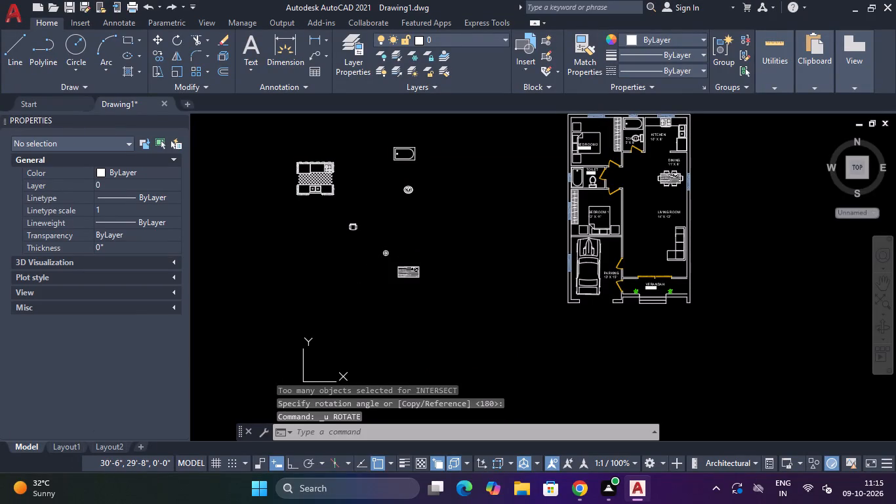
Rotate the rectangular wood table 270° about its upper right corner, with Ortho on, so it stands upright.
{"action": "scroll", "coordinate": [432, 257], "scroll_direction": "up", "scroll_amount": 1}
{"action": "left_click", "coordinate": [431, 257]}
{"action": "left_click", "coordinate": [397, 302]}
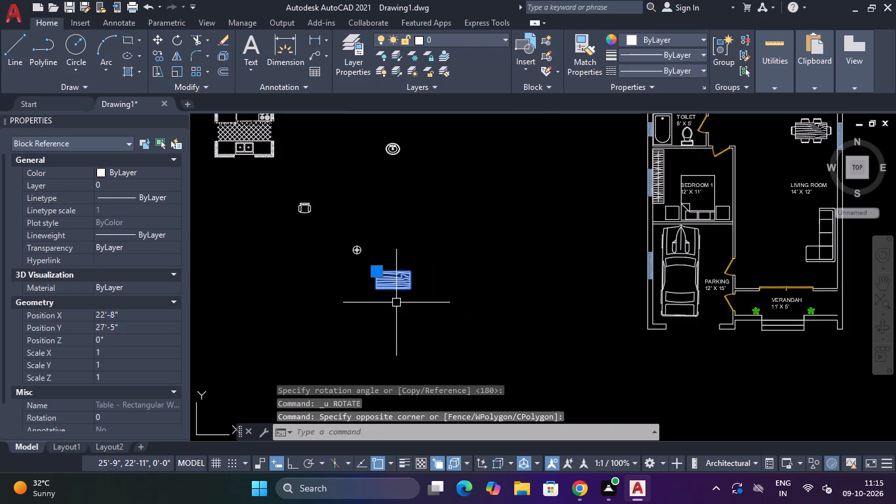
{"action": "type", "text": "RO"}
{"action": "key", "text": "Return"}
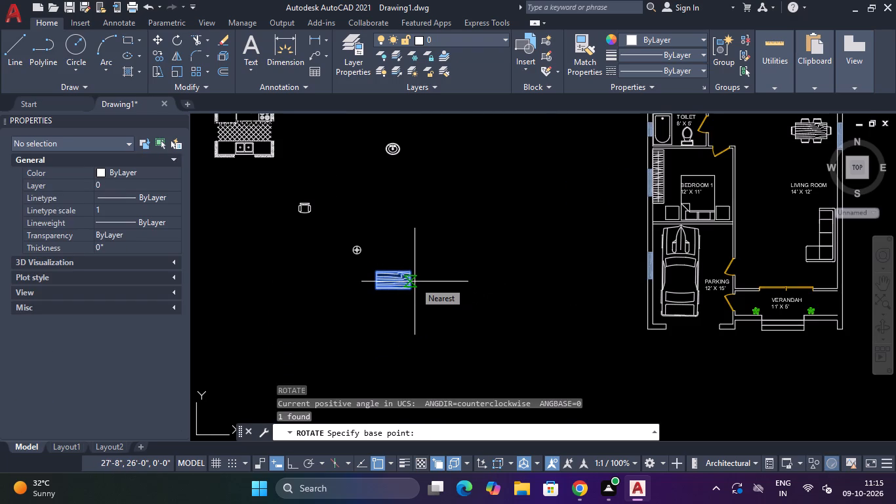
{"action": "key", "text": "F8"}
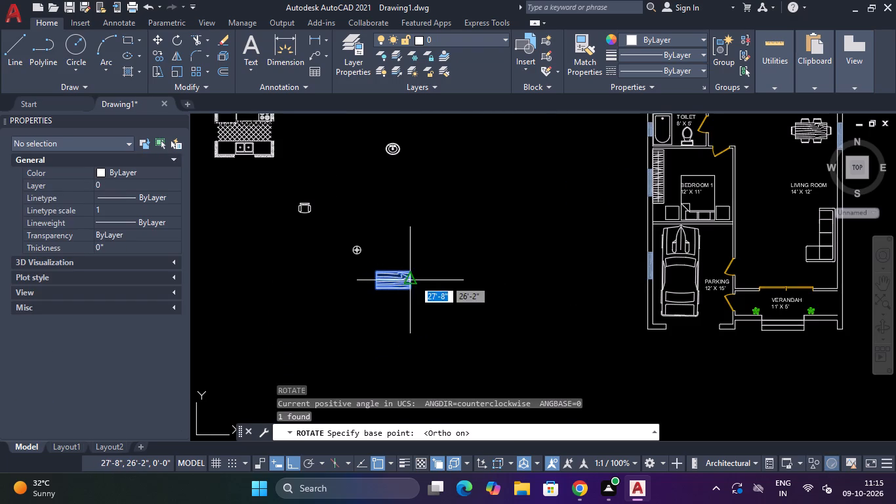
{"action": "left_click", "coordinate": [409, 272]}
{"action": "left_click", "coordinate": [430, 366]}
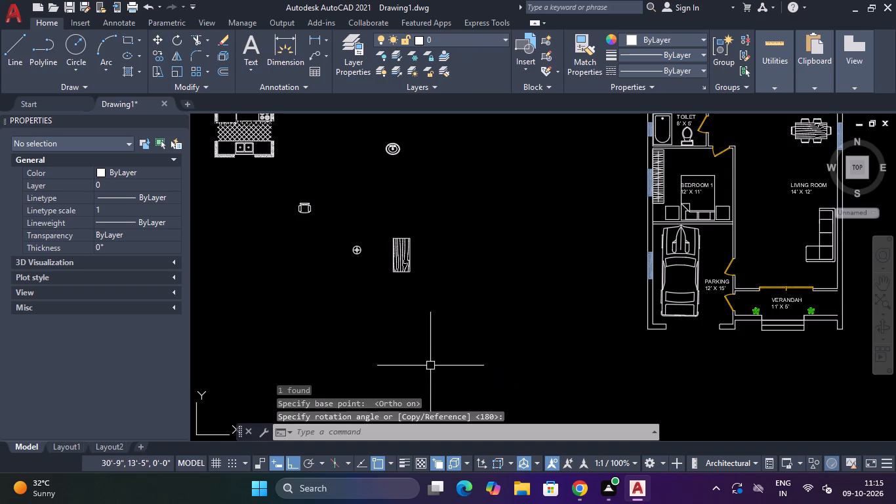
Move the upright wood table into the living room, in front of the L-shaped sofa and below the room label.
{"action": "left_click", "coordinate": [430, 230]}
{"action": "left_click", "coordinate": [389, 285]}
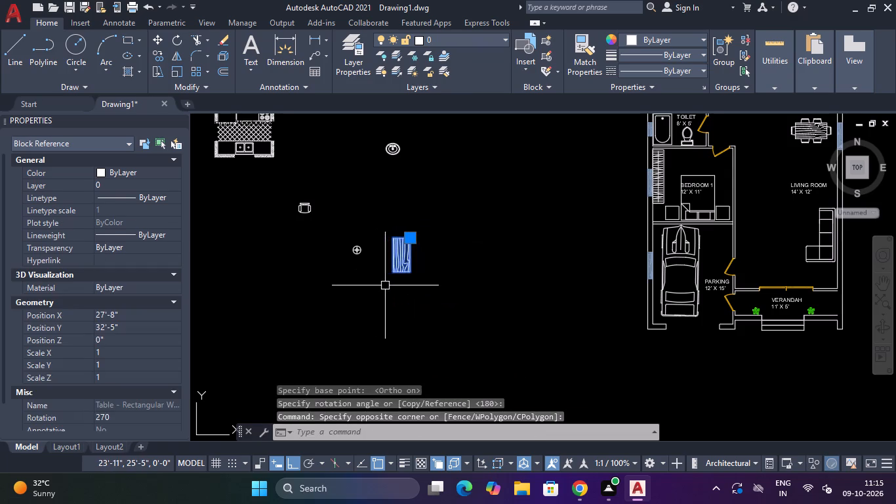
{"action": "scroll", "coordinate": [385, 285], "scroll_direction": "down", "scroll_amount": 2}
{"action": "scroll", "coordinate": [390, 278], "scroll_direction": "up", "scroll_amount": 2}
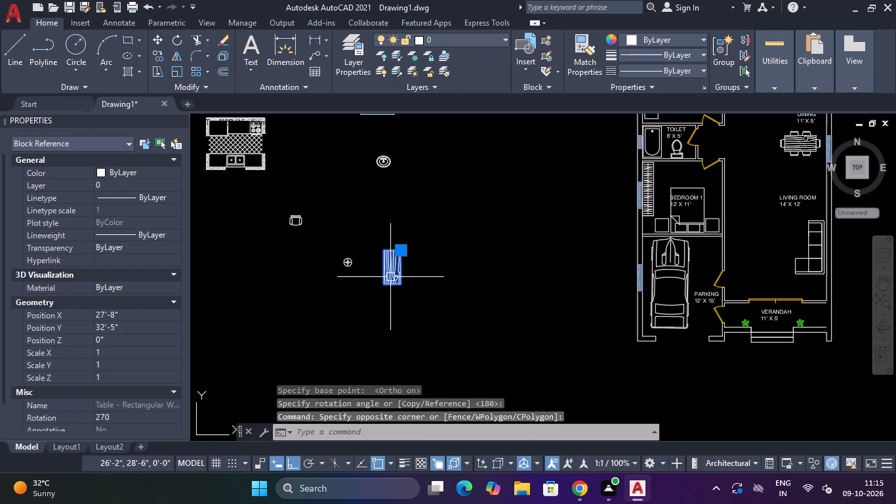
{"action": "type", "text": "M"}
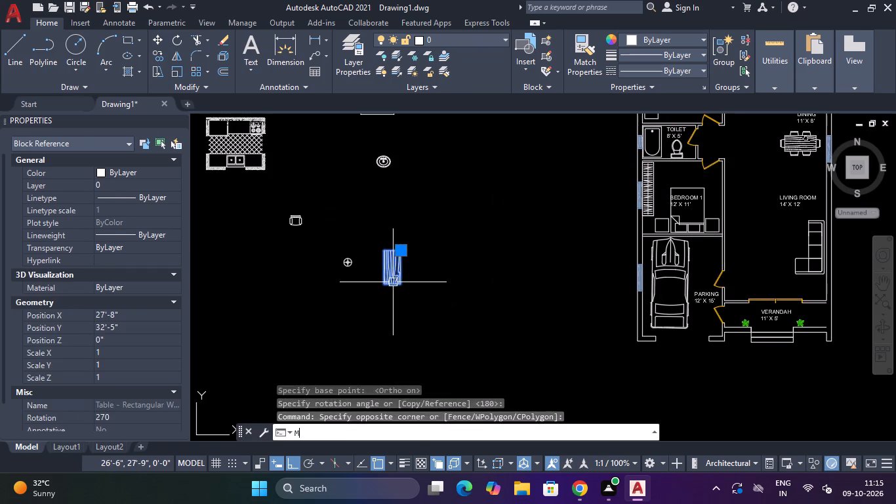
{"action": "key", "text": "space"}
{"action": "left_click", "coordinate": [395, 261]}
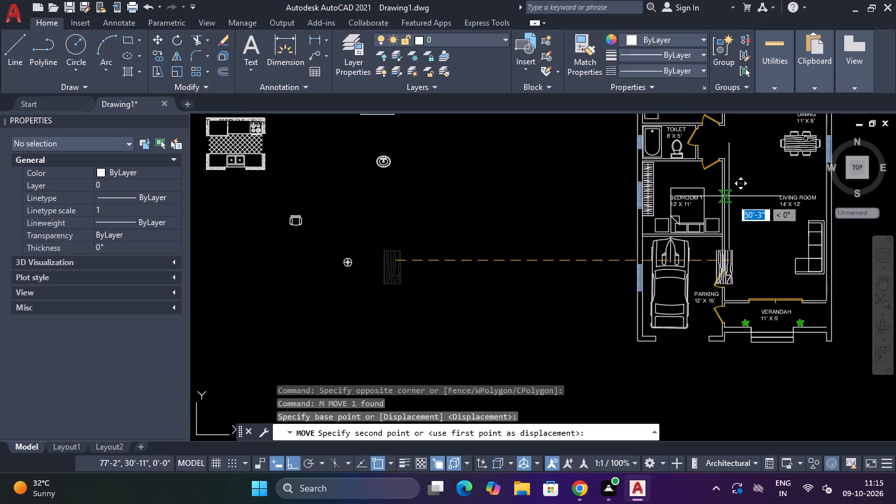
{"action": "key", "text": "F8"}
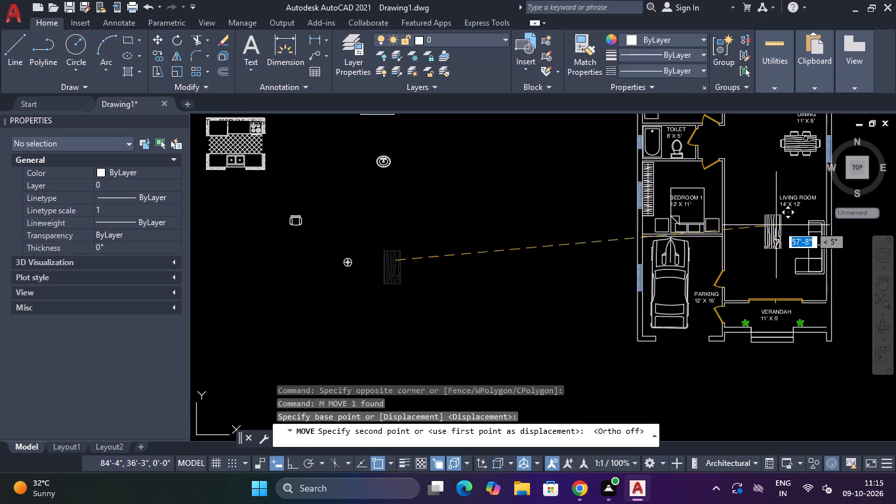
{"action": "scroll", "coordinate": [790, 221], "scroll_direction": "up", "scroll_amount": 2}
{"action": "left_click", "coordinate": [760, 240]}
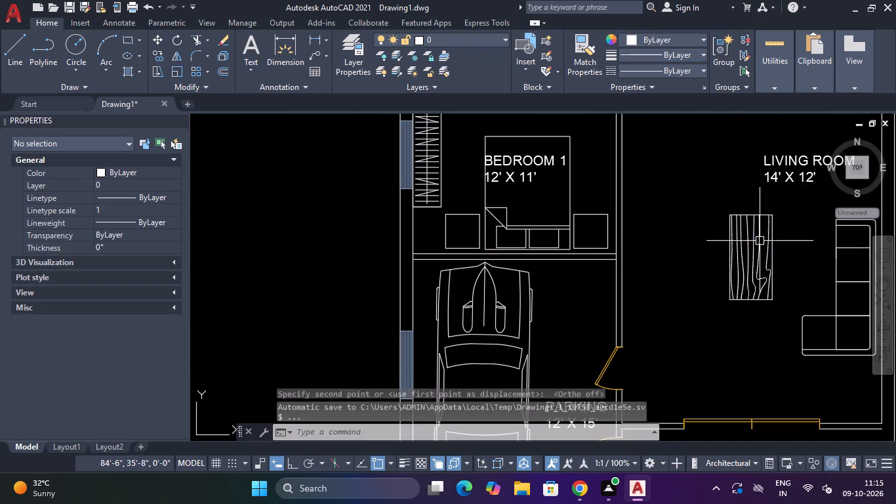
{"action": "key", "text": "Escape"}
Scale the living room's wood table down slightly from its lower left corner.
{"action": "left_click", "coordinate": [781, 205]}
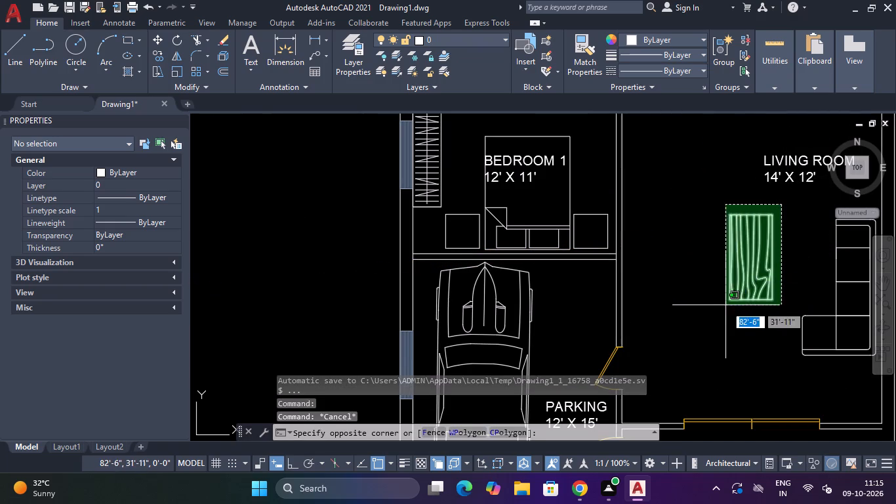
{"action": "left_click", "coordinate": [722, 306]}
{"action": "key", "text": "s"}
{"action": "key", "text": "c"}
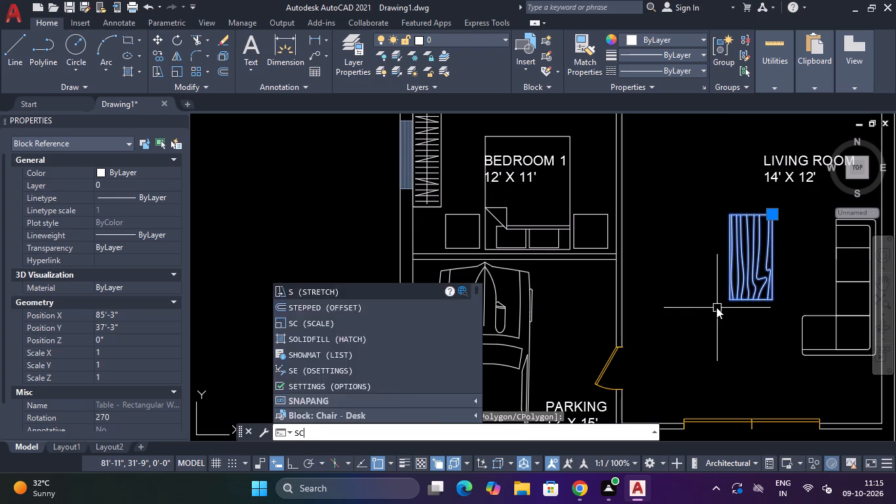
{"action": "key", "text": "space"}
{"action": "left_click", "coordinate": [726, 299]}
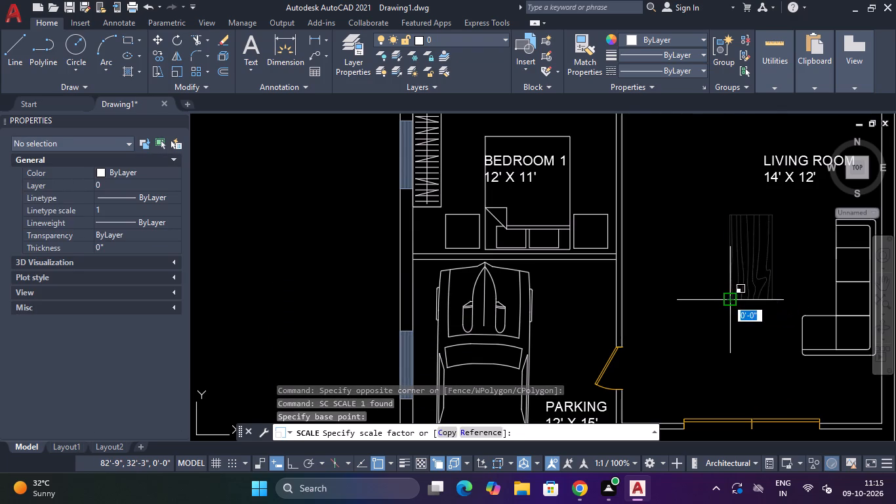
{"action": "left_click", "coordinate": [754, 269]}
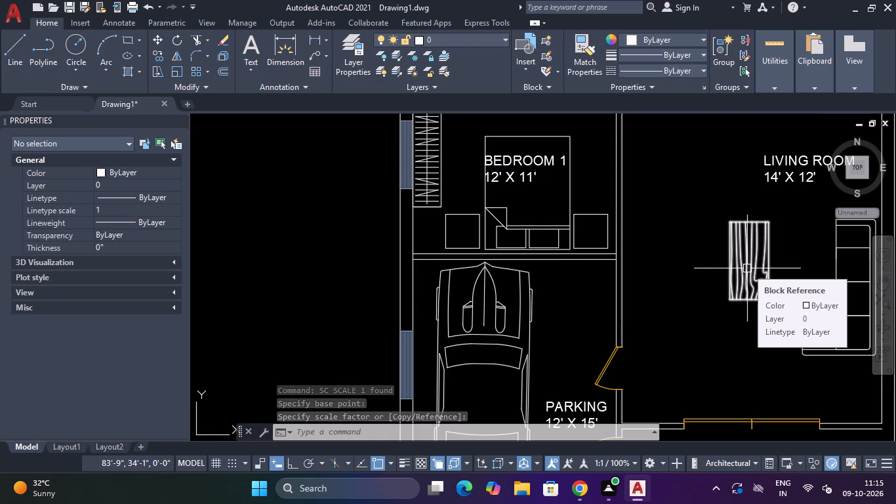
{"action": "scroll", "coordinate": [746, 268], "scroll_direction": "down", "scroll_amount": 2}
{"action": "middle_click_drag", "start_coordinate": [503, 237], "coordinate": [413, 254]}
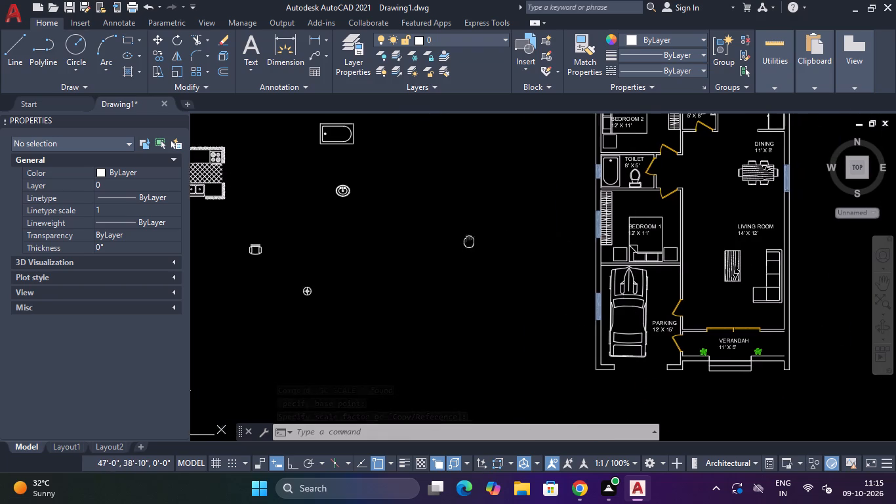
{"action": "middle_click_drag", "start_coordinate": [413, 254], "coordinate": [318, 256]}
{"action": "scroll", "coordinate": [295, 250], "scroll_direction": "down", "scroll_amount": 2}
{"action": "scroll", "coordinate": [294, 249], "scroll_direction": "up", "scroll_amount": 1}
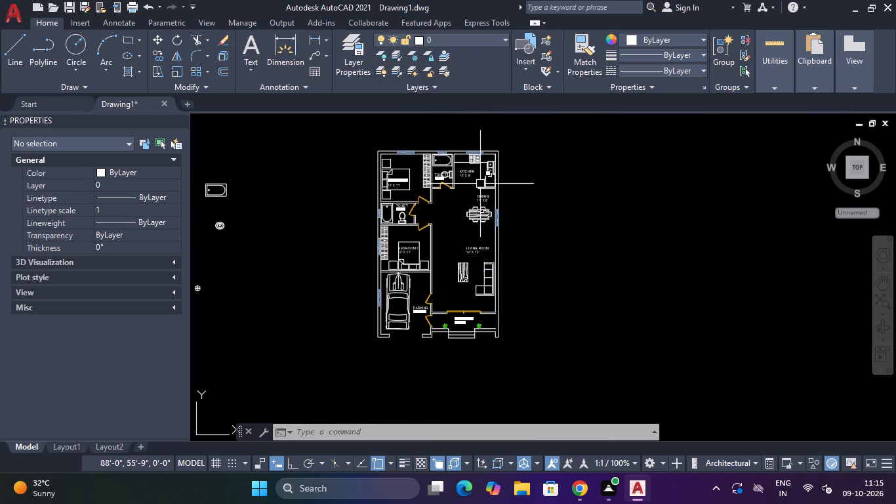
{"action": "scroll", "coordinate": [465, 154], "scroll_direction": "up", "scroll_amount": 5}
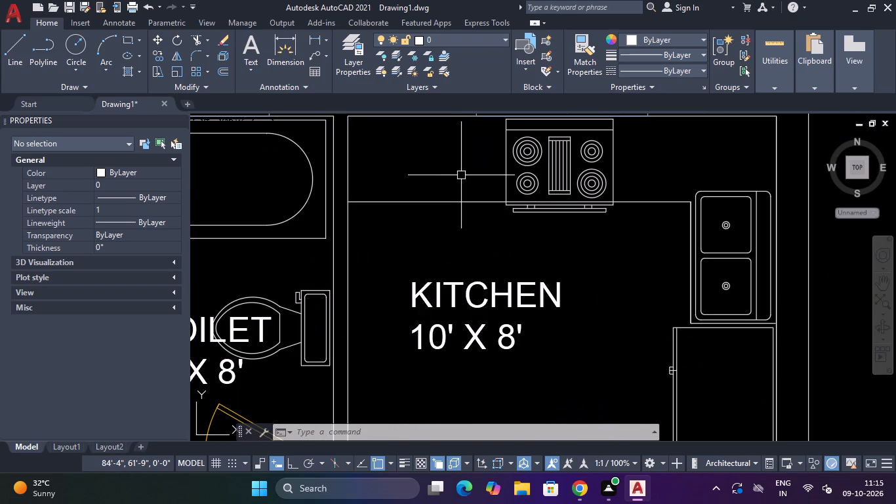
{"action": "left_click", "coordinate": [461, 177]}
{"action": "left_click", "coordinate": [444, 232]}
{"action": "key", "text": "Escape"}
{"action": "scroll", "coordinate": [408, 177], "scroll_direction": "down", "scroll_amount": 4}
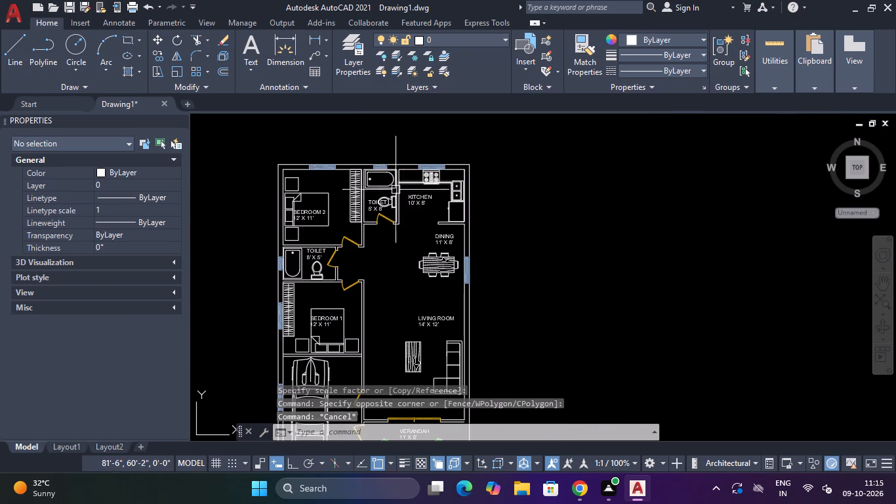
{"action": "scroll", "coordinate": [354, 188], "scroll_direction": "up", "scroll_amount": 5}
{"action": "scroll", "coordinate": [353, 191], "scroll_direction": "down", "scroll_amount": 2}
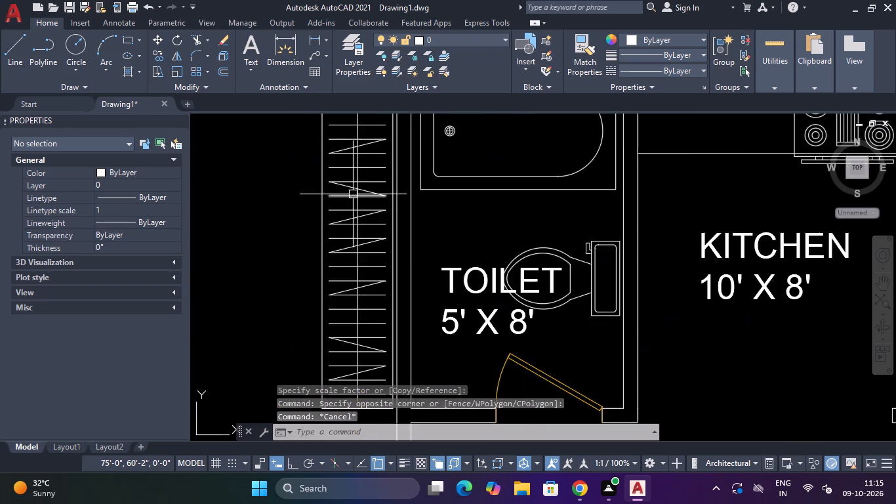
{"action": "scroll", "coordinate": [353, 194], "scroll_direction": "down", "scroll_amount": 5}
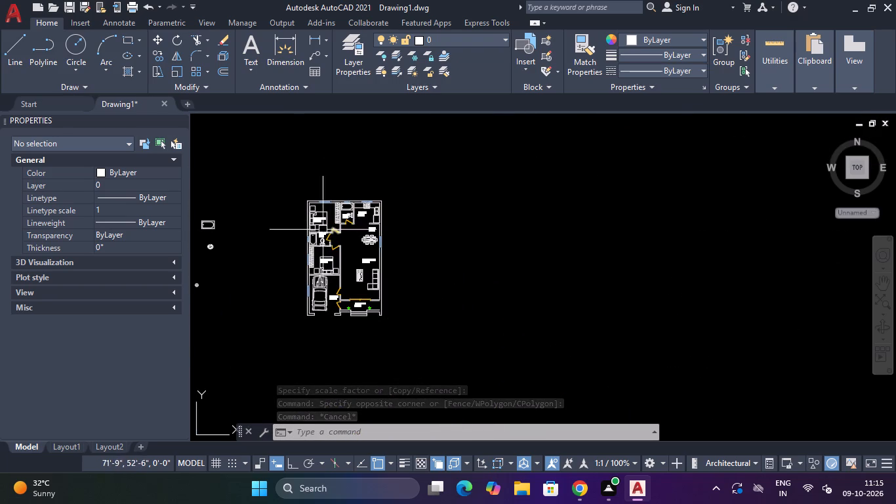
Move the square bedside table below Bedroom 2's bed slightly up, closer to the bed.
{"action": "scroll", "coordinate": [309, 226], "scroll_direction": "up", "scroll_amount": 6}
{"action": "scroll", "coordinate": [308, 226], "scroll_direction": "down", "scroll_amount": 1}
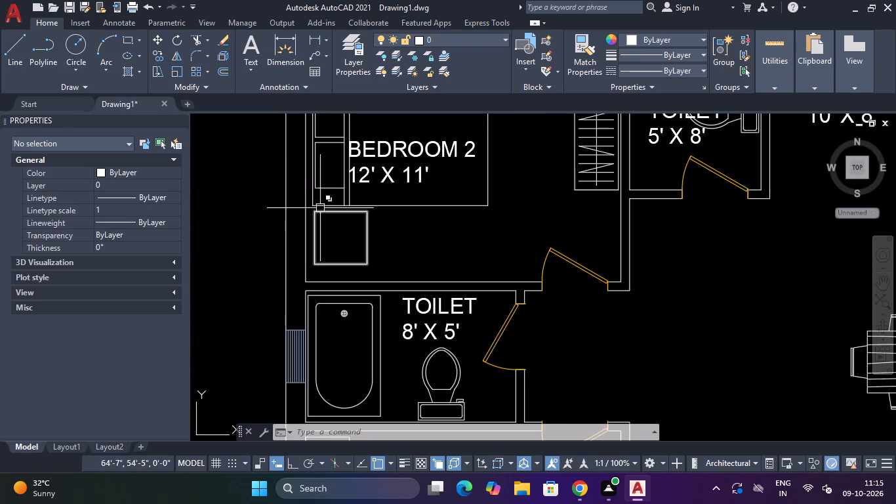
{"action": "scroll", "coordinate": [320, 207], "scroll_direction": "up", "scroll_amount": 2}
{"action": "left_click", "coordinate": [320, 207]}
{"action": "left_click", "coordinate": [315, 227]}
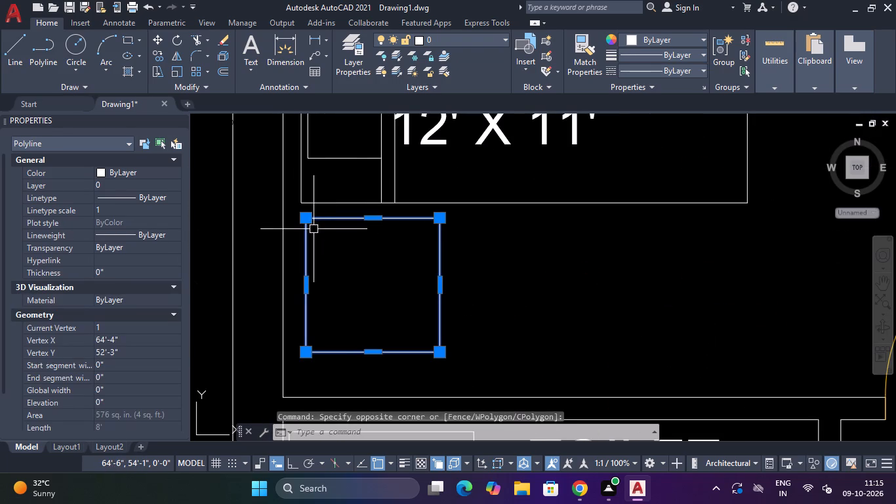
{"action": "type", "text": "M"}
{"action": "key", "text": "space"}
{"action": "left_click", "coordinate": [310, 220]}
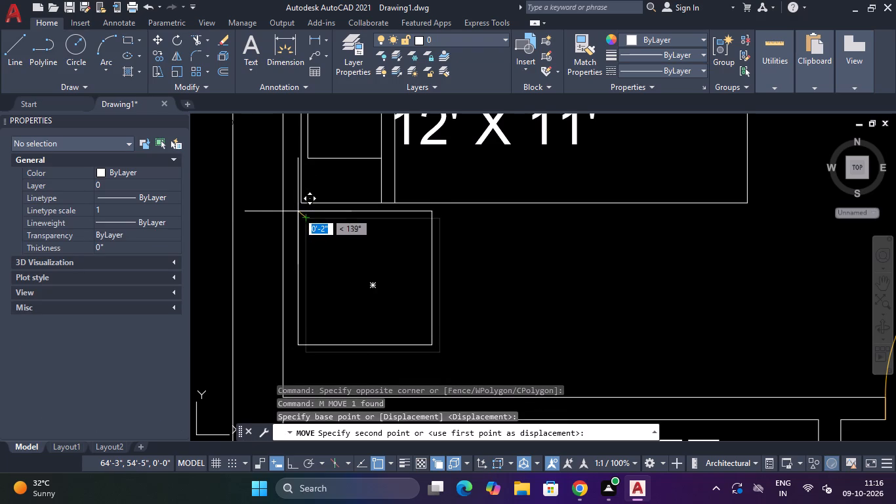
{"action": "left_click", "coordinate": [302, 211]}
{"action": "scroll", "coordinate": [303, 212], "scroll_direction": "down", "scroll_amount": 3}
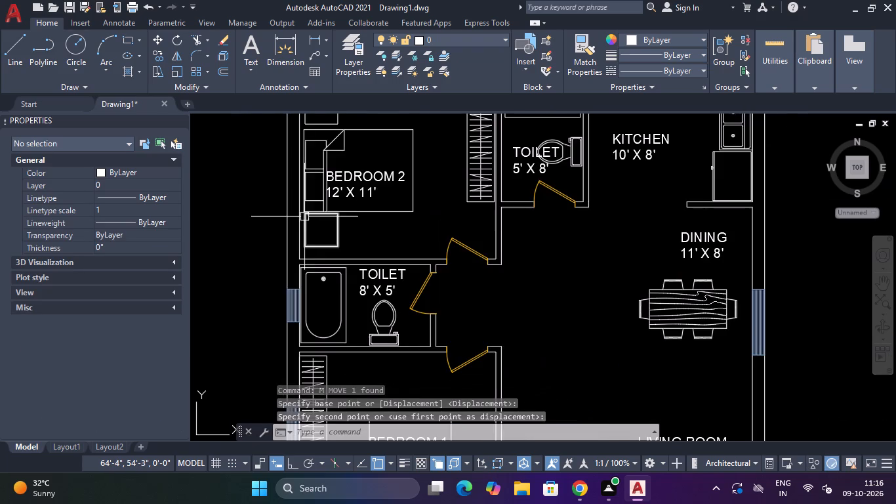
Move the square bedside table above Bedroom 2's bed down about 3", closer to the bed.
{"action": "scroll", "coordinate": [314, 140], "scroll_direction": "down", "scroll_amount": 2}
{"action": "scroll", "coordinate": [314, 117], "scroll_direction": "up", "scroll_amount": 3}
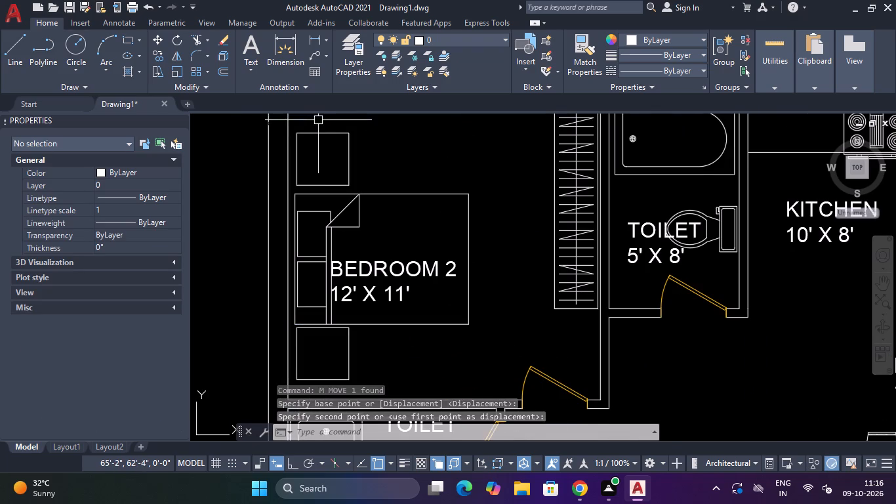
{"action": "left_click", "coordinate": [325, 127]}
{"action": "left_click", "coordinate": [311, 154]}
{"action": "type", "text": "M"}
{"action": "key", "text": "space"}
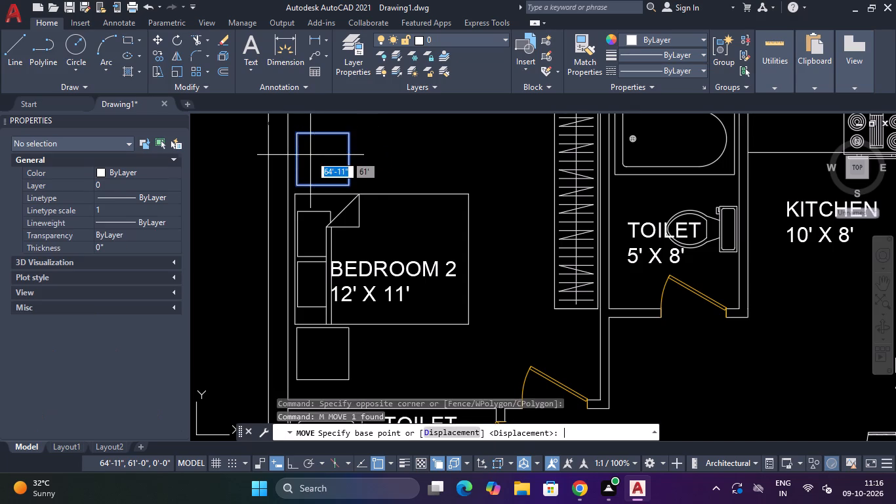
{"action": "scroll", "coordinate": [306, 174], "scroll_direction": "up", "scroll_amount": 3}
{"action": "left_click", "coordinate": [265, 218]}
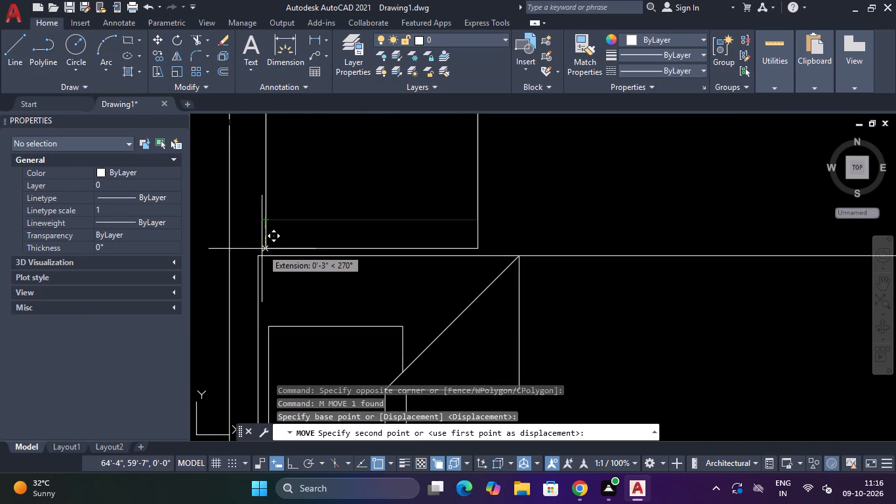
{"action": "left_click", "coordinate": [261, 249]}
{"action": "scroll", "coordinate": [261, 249], "scroll_direction": "down", "scroll_amount": 7}
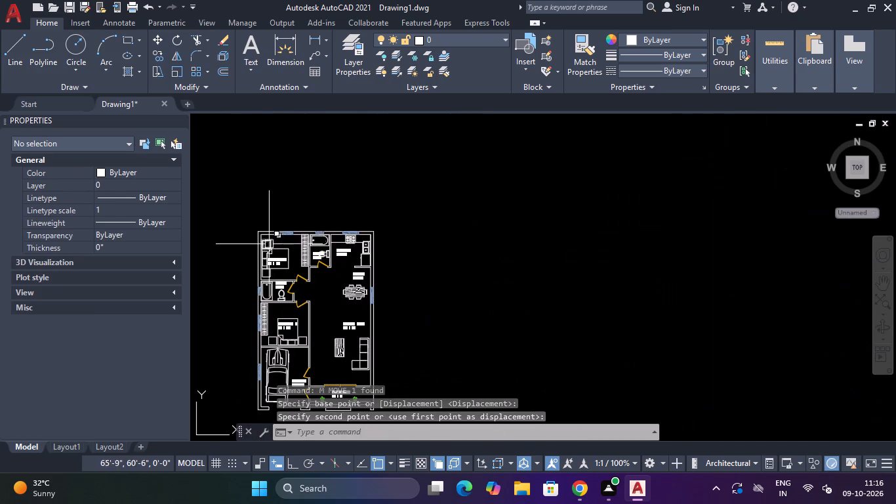
Shift the toilet fixture in the 8' x 5' toilet about 1" toward the bathtub.
{"action": "middle_click_drag", "start_coordinate": [278, 239], "coordinate": [312, 168]}
{"action": "scroll", "coordinate": [344, 198], "scroll_direction": "down", "scroll_amount": 1}
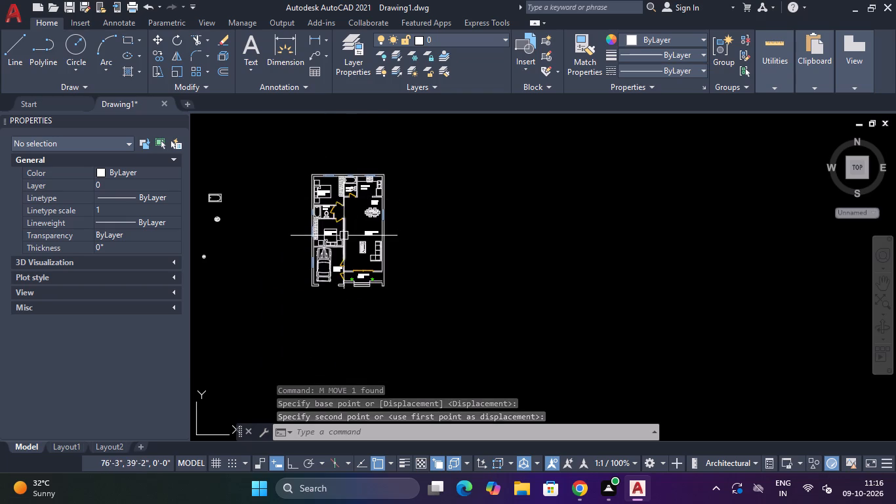
{"action": "scroll", "coordinate": [323, 198], "scroll_direction": "up", "scroll_amount": 3}
{"action": "scroll", "coordinate": [333, 253], "scroll_direction": "up", "scroll_amount": 3}
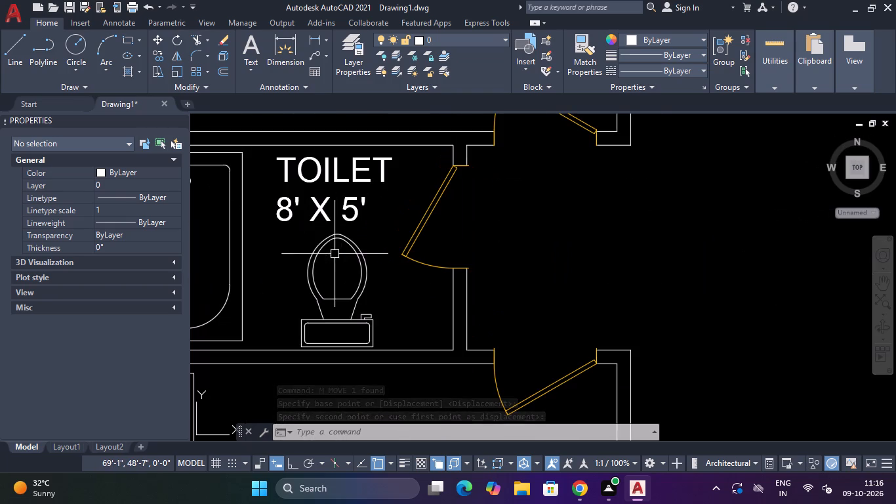
{"action": "scroll", "coordinate": [346, 296], "scroll_direction": "up", "scroll_amount": 2}
{"action": "left_click_drag", "start_coordinate": [403, 245], "coordinate": [391, 244]}
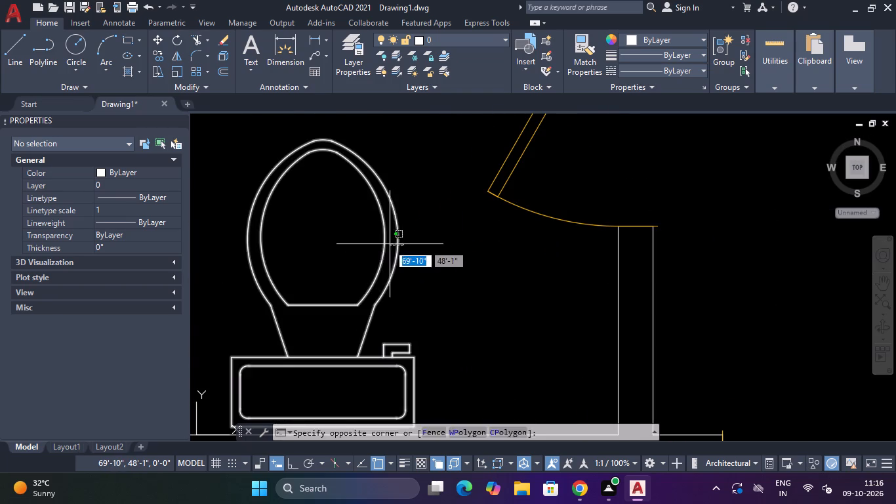
{"action": "left_click", "coordinate": [373, 247]}
{"action": "scroll", "coordinate": [372, 247], "scroll_direction": "down", "scroll_amount": 3}
{"action": "scroll", "coordinate": [369, 252], "scroll_direction": "up", "scroll_amount": 1}
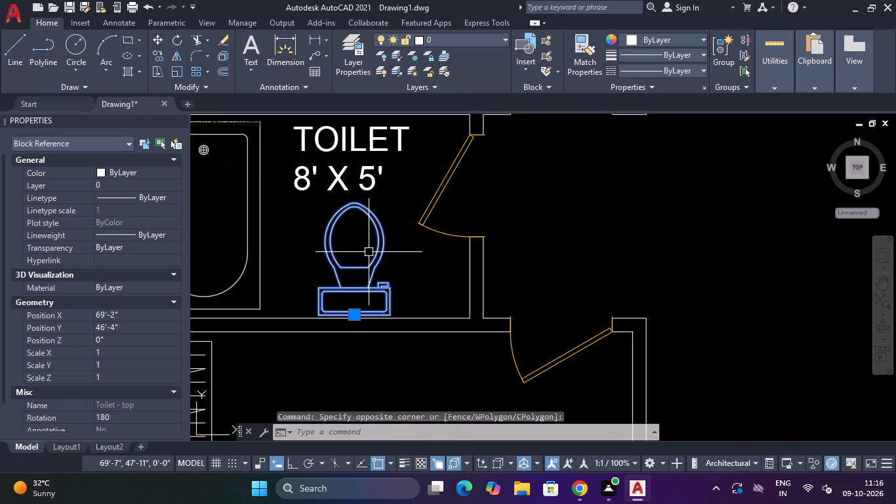
{"action": "type", "text": "M"}
{"action": "key", "text": "space"}
{"action": "left_click", "coordinate": [357, 254]}
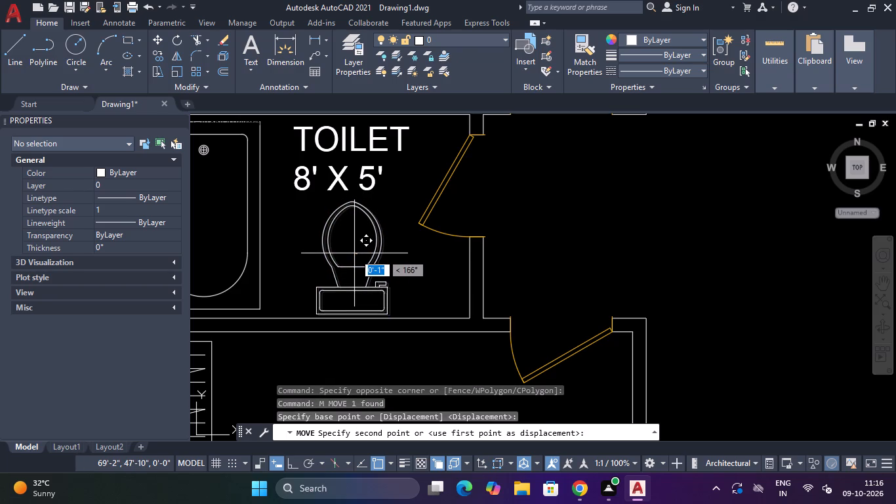
{"action": "left_click", "coordinate": [354, 253]}
{"action": "scroll", "coordinate": [354, 255], "scroll_direction": "down", "scroll_amount": 2}
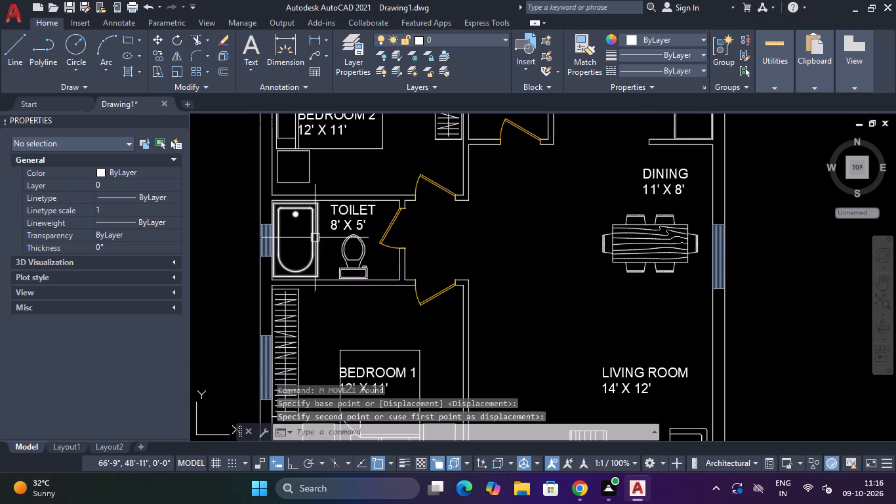
Nudge the bathtub in the 8' x 5' toilet about 1" diagonally, away from the outer wall and the Bedroom 2 wall.
{"action": "scroll", "coordinate": [315, 238], "scroll_direction": "up", "scroll_amount": 3}
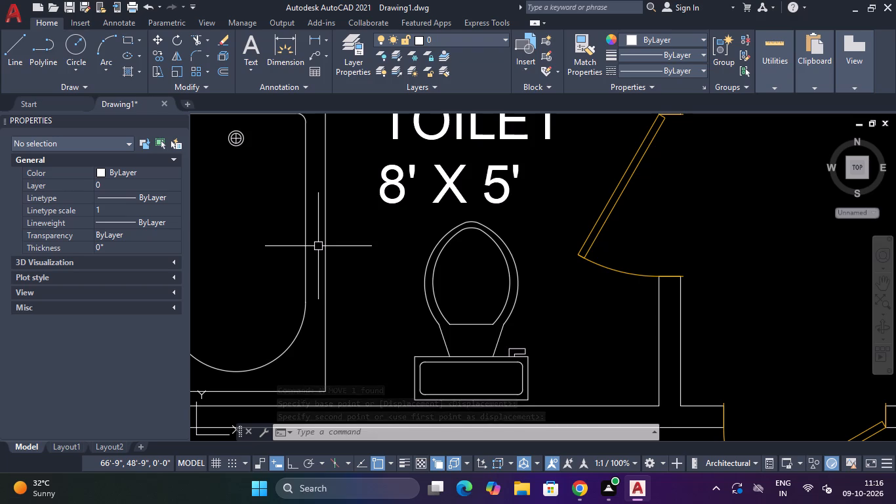
{"action": "scroll", "coordinate": [238, 216], "scroll_direction": "down", "scroll_amount": 3}
{"action": "scroll", "coordinate": [238, 216], "scroll_direction": "up", "scroll_amount": 1}
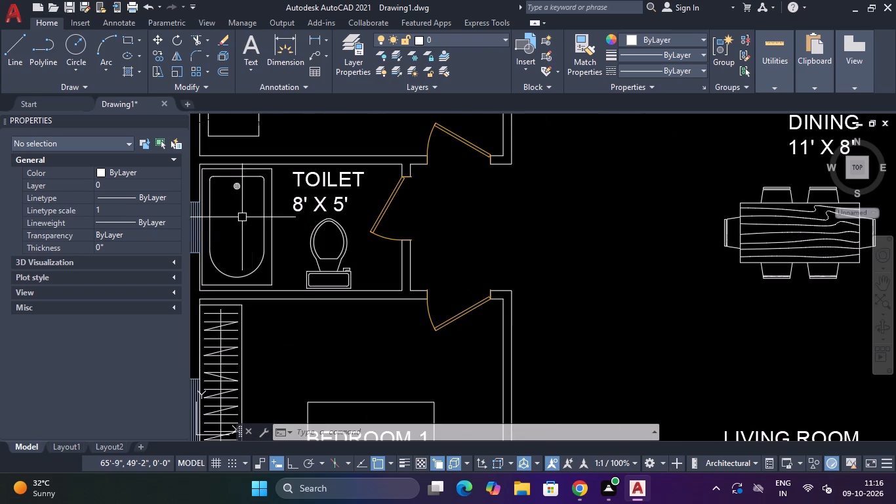
{"action": "left_click", "coordinate": [284, 222]}
{"action": "left_click", "coordinate": [254, 227]}
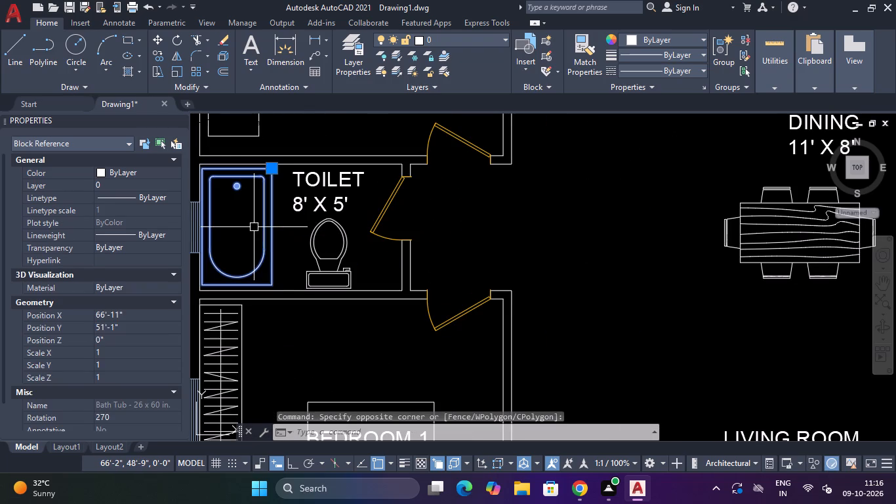
{"action": "type", "text": "M"}
{"action": "key", "text": "space"}
{"action": "left_click", "coordinate": [231, 227]}
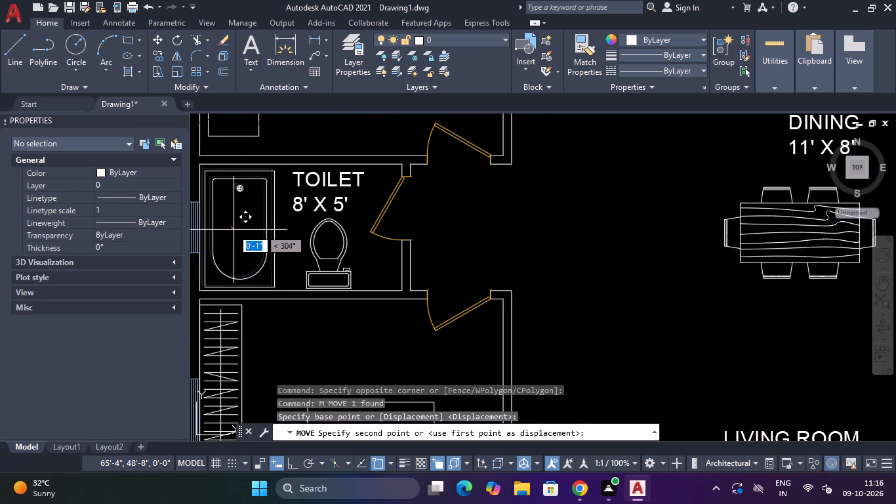
{"action": "left_click", "coordinate": [234, 230]}
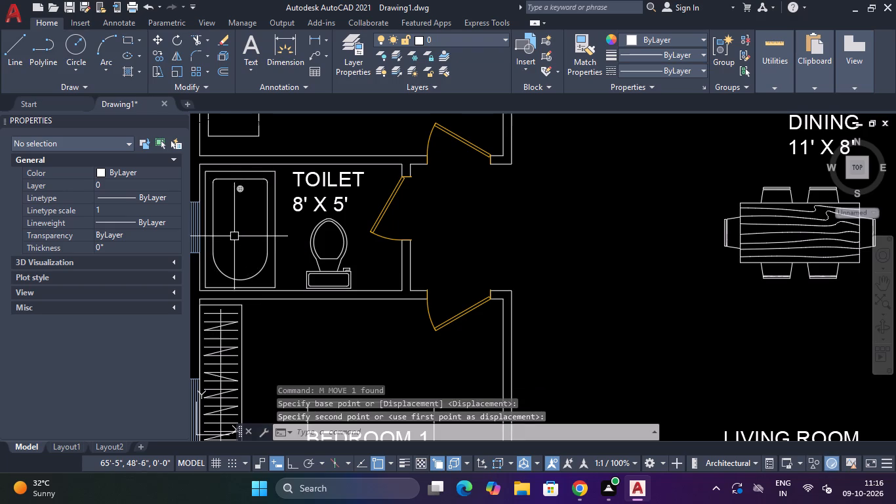
{"action": "scroll", "coordinate": [237, 276], "scroll_direction": "down", "scroll_amount": 4}
{"action": "scroll", "coordinate": [243, 293], "scroll_direction": "up", "scroll_amount": 2}
{"action": "left_click", "coordinate": [244, 291]}
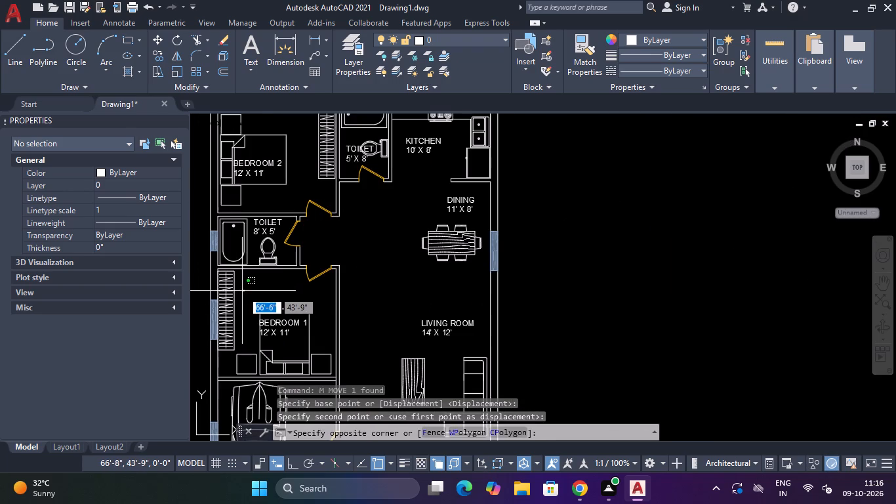
{"action": "scroll", "coordinate": [237, 289], "scroll_direction": "down", "scroll_amount": 3}
{"action": "scroll", "coordinate": [237, 289], "scroll_direction": "up", "scroll_amount": 3}
{"action": "key", "text": "Escape"}
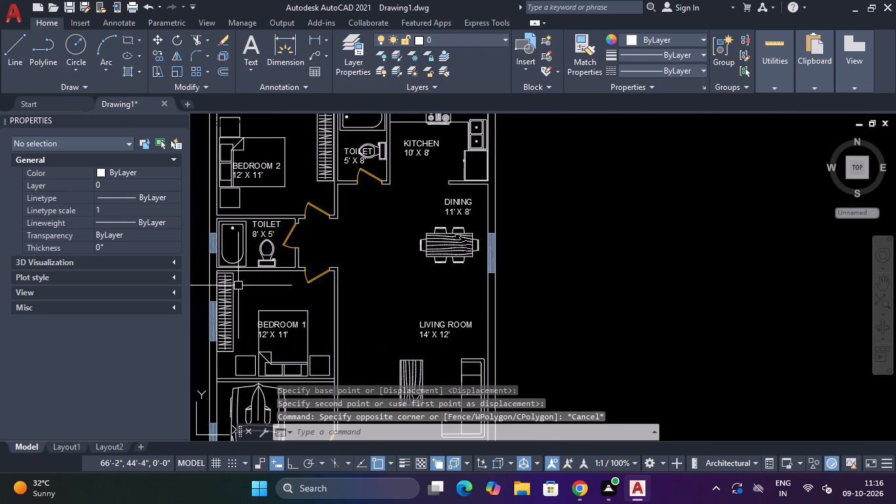
Move the whole wardrobe in Bedroom 1 about 2" inward from the outer wall.
{"action": "middle_click_drag", "start_coordinate": [241, 286], "coordinate": [316, 242]}
{"action": "scroll", "coordinate": [289, 238], "scroll_direction": "up", "scroll_amount": 2}
{"action": "scroll", "coordinate": [289, 238], "scroll_direction": "down", "scroll_amount": 3}
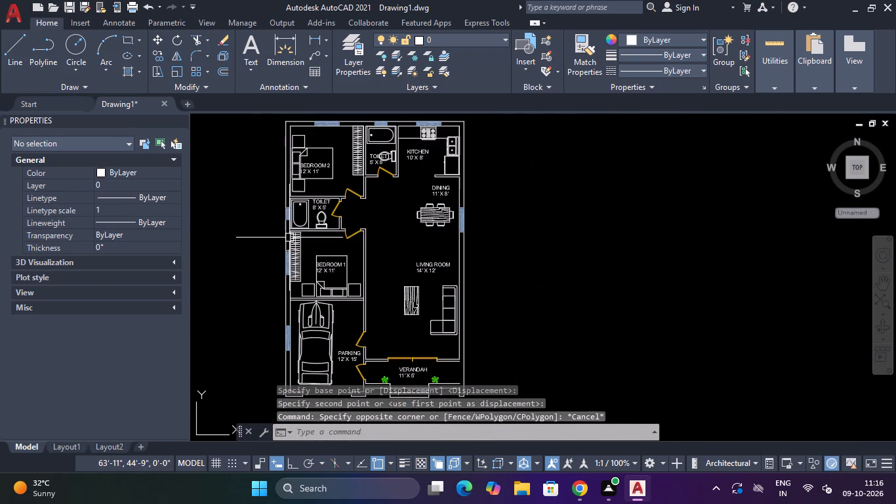
{"action": "middle_click_drag", "start_coordinate": [295, 238], "coordinate": [311, 195]}
{"action": "scroll", "coordinate": [308, 191], "scroll_direction": "up", "scroll_amount": 2}
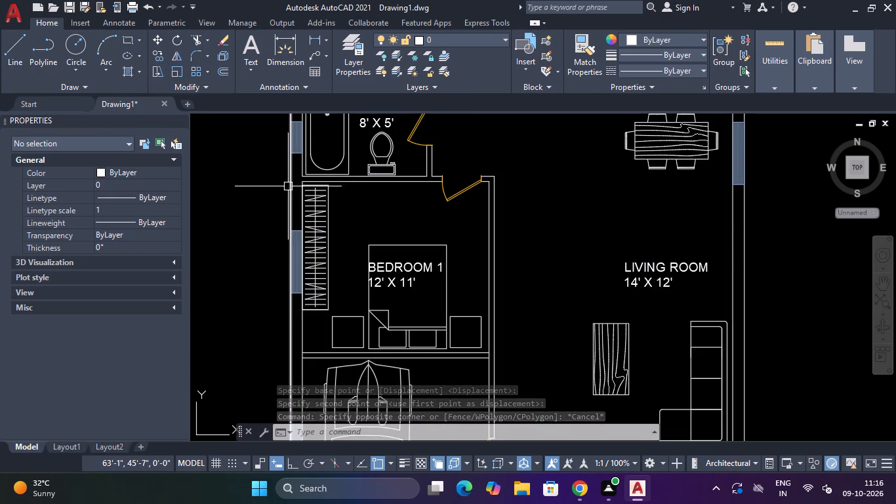
{"action": "scroll", "coordinate": [293, 186], "scroll_direction": "up", "scroll_amount": 1}
{"action": "left_click", "coordinate": [299, 169]}
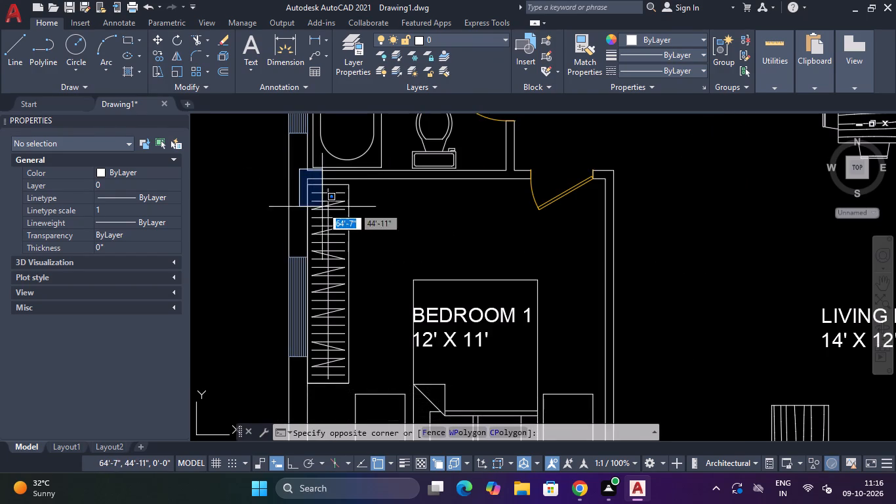
{"action": "left_click", "coordinate": [361, 392]}
{"action": "key", "text": "m"}
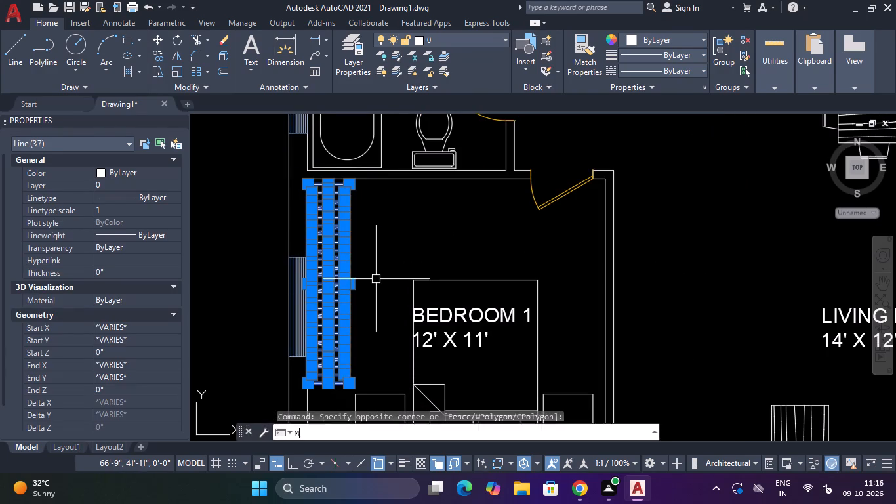
{"action": "key", "text": "space"}
{"action": "left_click", "coordinate": [329, 279]}
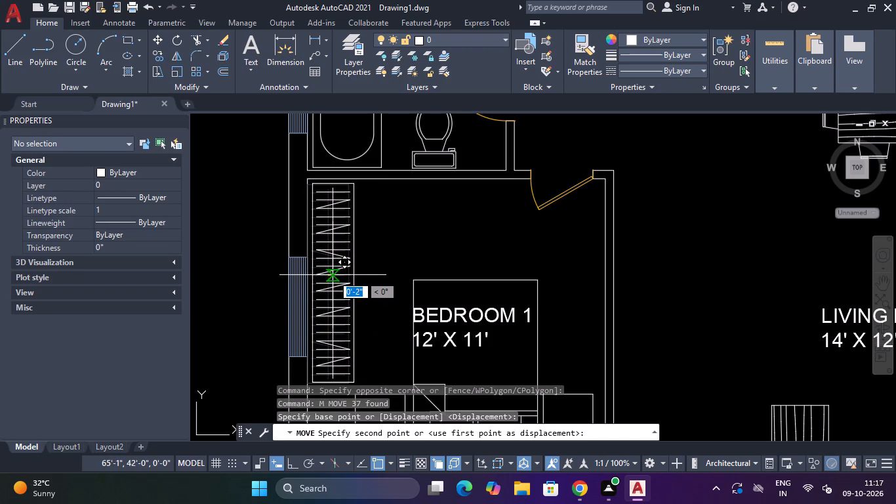
{"action": "left_click", "coordinate": [333, 275]}
{"action": "scroll", "coordinate": [333, 275], "scroll_direction": "down", "scroll_amount": 2}
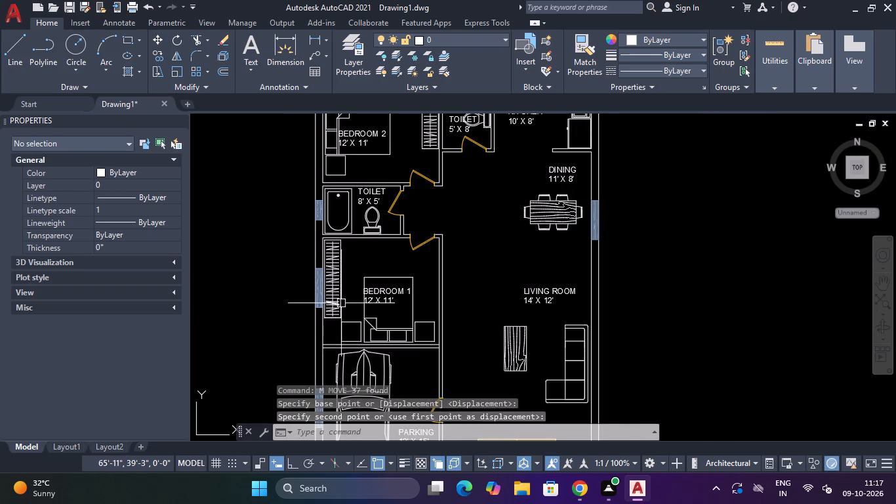
Move the whole wardrobe in Bedroom 2 about 3" away from both the outer wall and the toilet wall.
{"action": "middle_click_drag", "start_coordinate": [351, 300], "coordinate": [370, 224]}
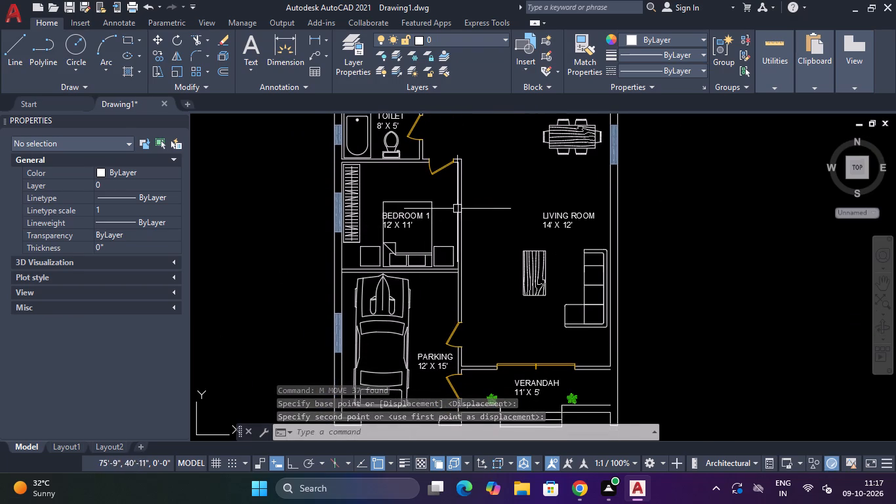
{"action": "middle_click_drag", "start_coordinate": [533, 165], "coordinate": [466, 313]}
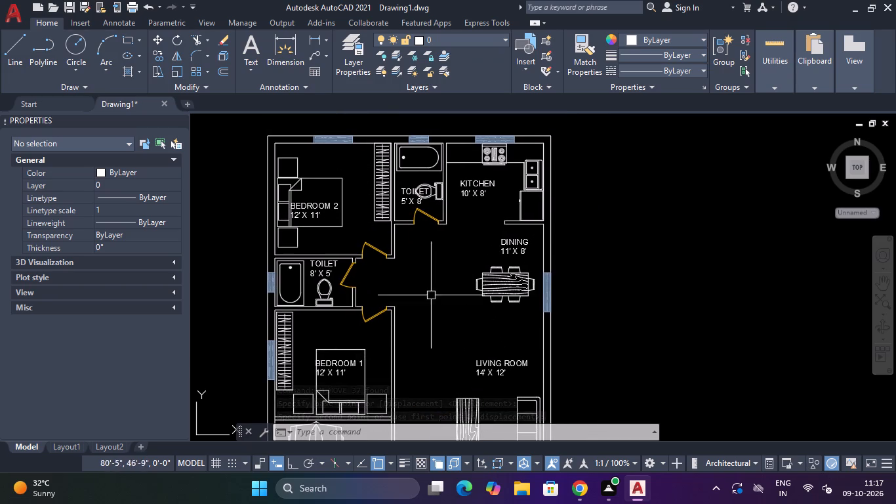
{"action": "scroll", "coordinate": [367, 136], "scroll_direction": "up", "scroll_amount": 1}
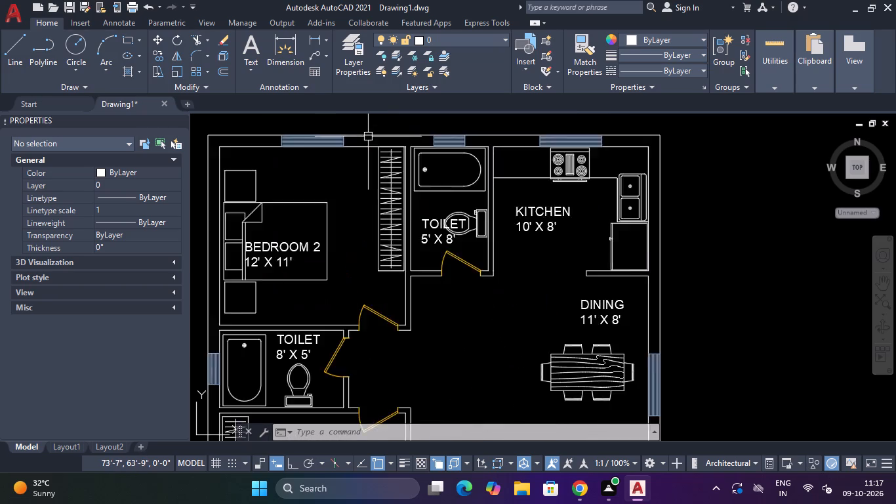
{"action": "scroll", "coordinate": [368, 136], "scroll_direction": "up", "scroll_amount": 1}
{"action": "left_click", "coordinate": [369, 142]}
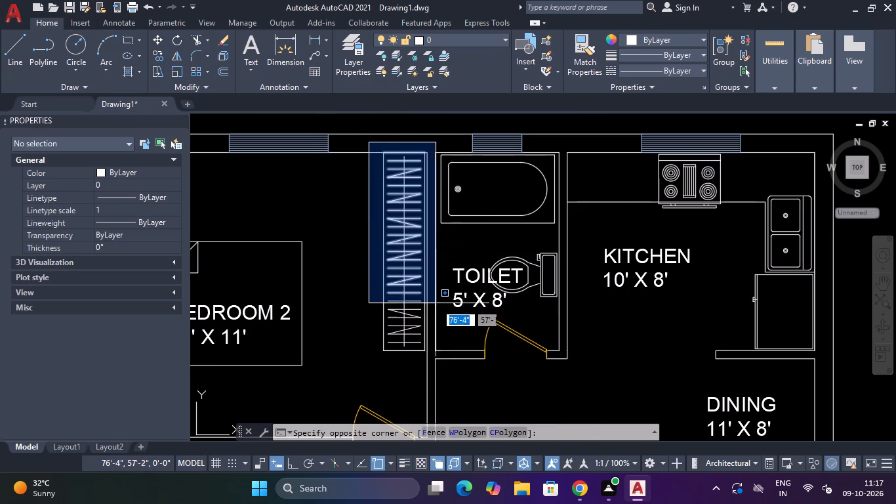
{"action": "left_click", "coordinate": [431, 358]}
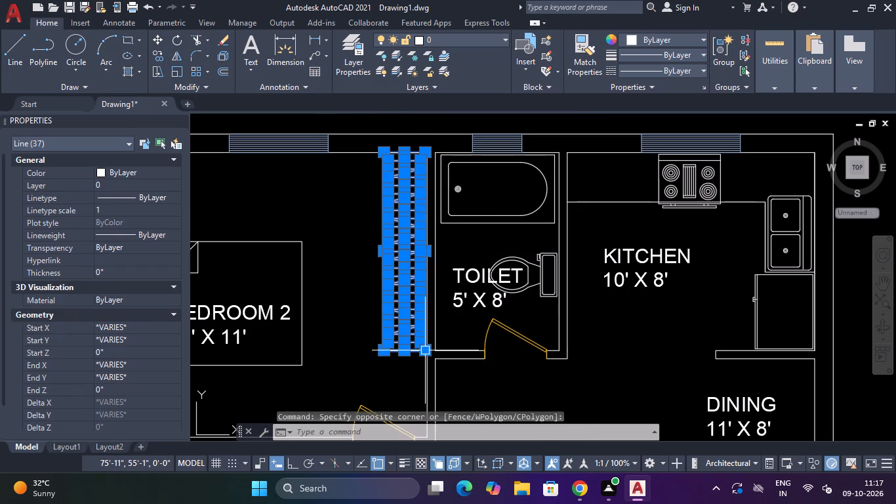
{"action": "type", "text": "M"}
{"action": "key", "text": "space"}
{"action": "left_click", "coordinate": [403, 252]}
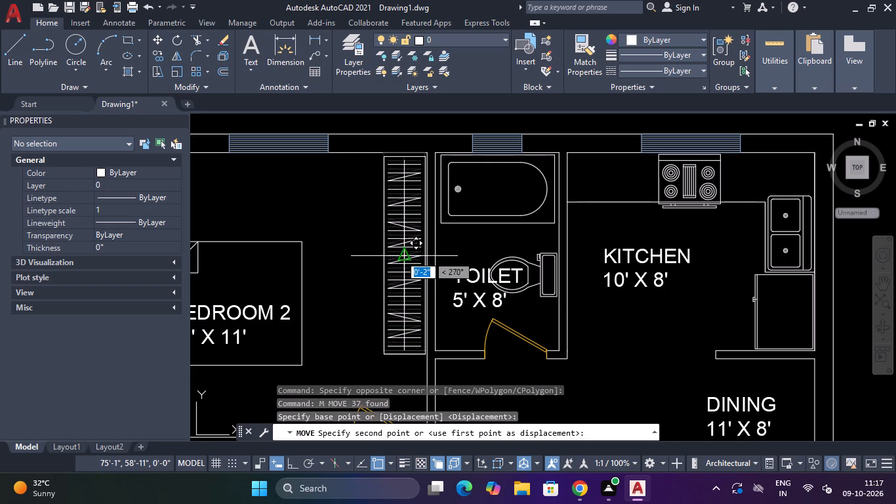
{"action": "left_click", "coordinate": [397, 256]}
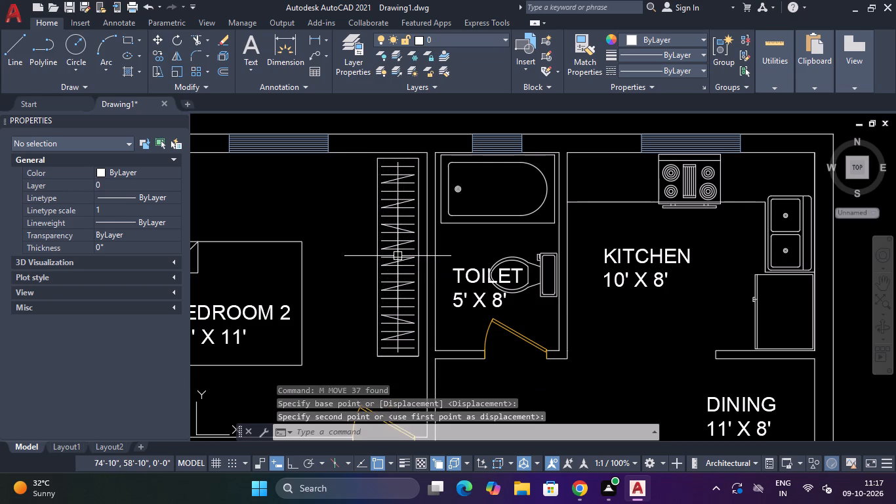
Fine-tune the Bedroom 2 wardrobe's position with another very small move.
{"action": "left_click", "coordinate": [366, 142]}
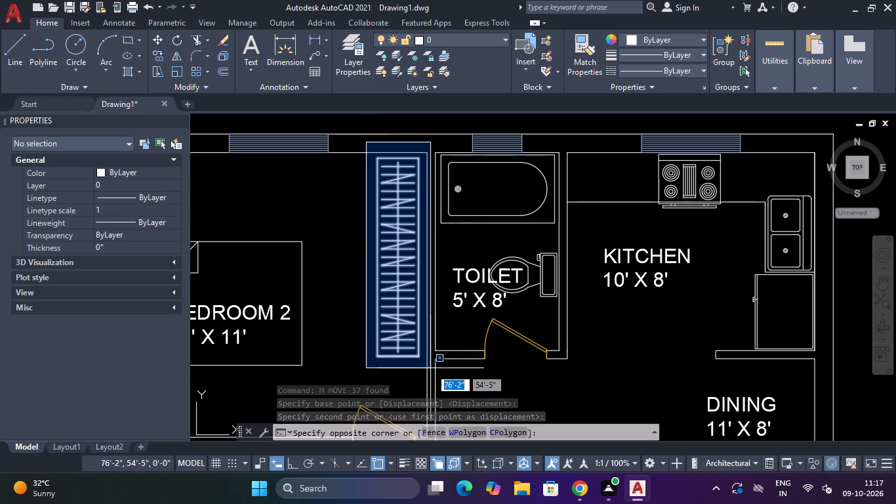
{"action": "left_click", "coordinate": [424, 364]}
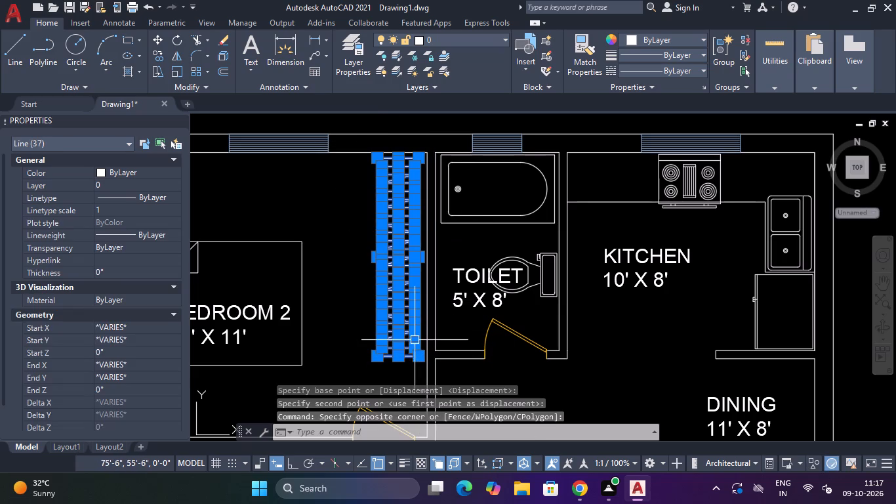
{"action": "type", "text": "M"}
{"action": "key", "text": "space"}
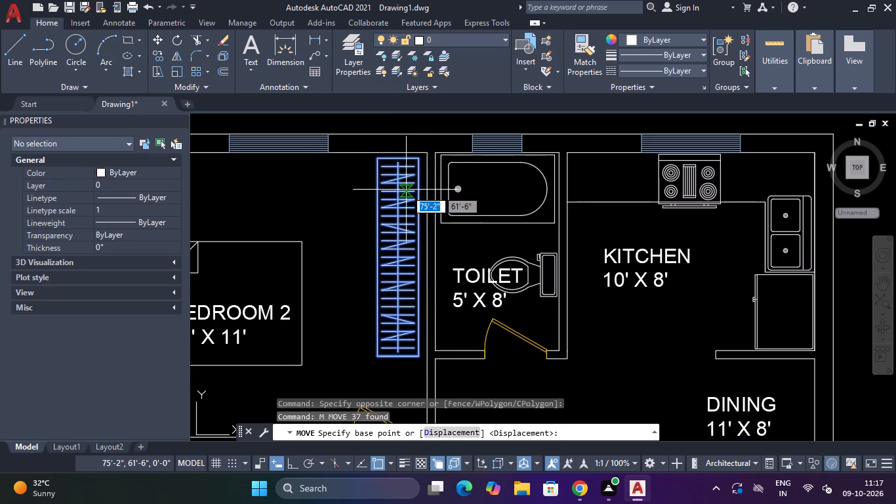
{"action": "scroll", "coordinate": [406, 197], "scroll_direction": "up", "scroll_amount": 1}
{"action": "left_click", "coordinate": [405, 202]}
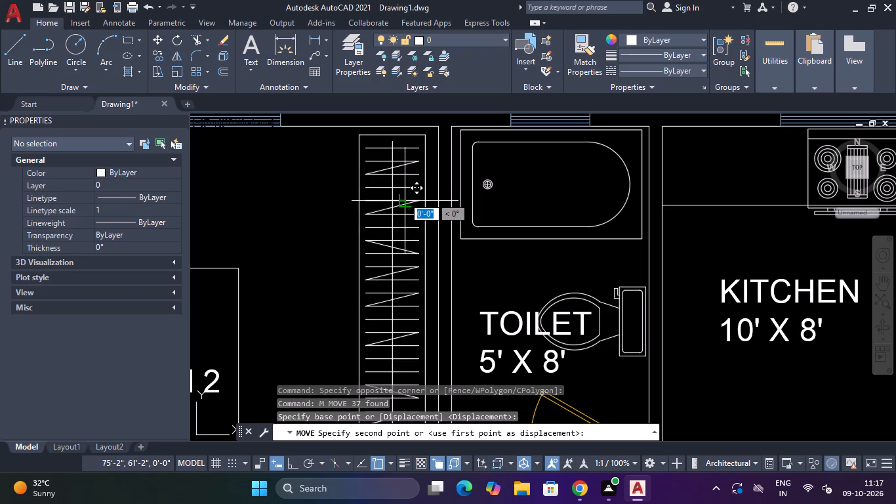
{"action": "left_click", "coordinate": [410, 197]}
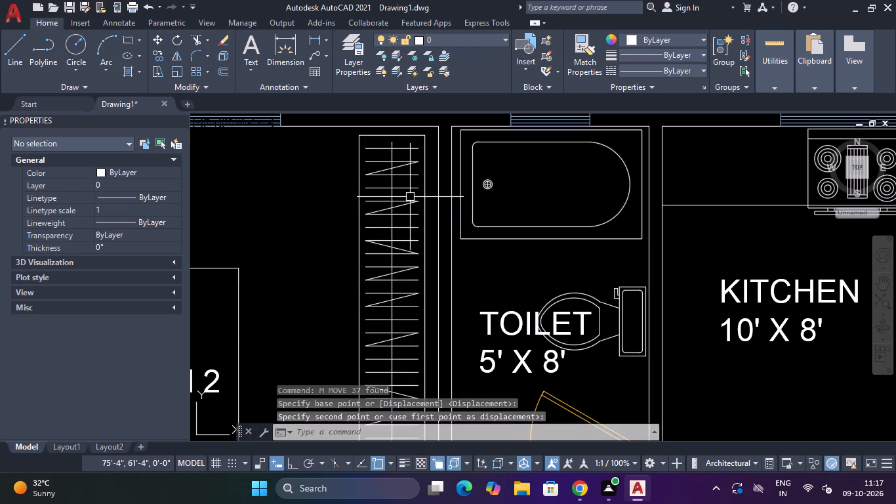
Move the door between Parking and the Living Room about 1" so its jamb end meets the wall corner.
{"action": "scroll", "coordinate": [410, 199], "scroll_direction": "down", "scroll_amount": 4}
{"action": "middle_click_drag", "start_coordinate": [432, 266], "coordinate": [424, 142]}
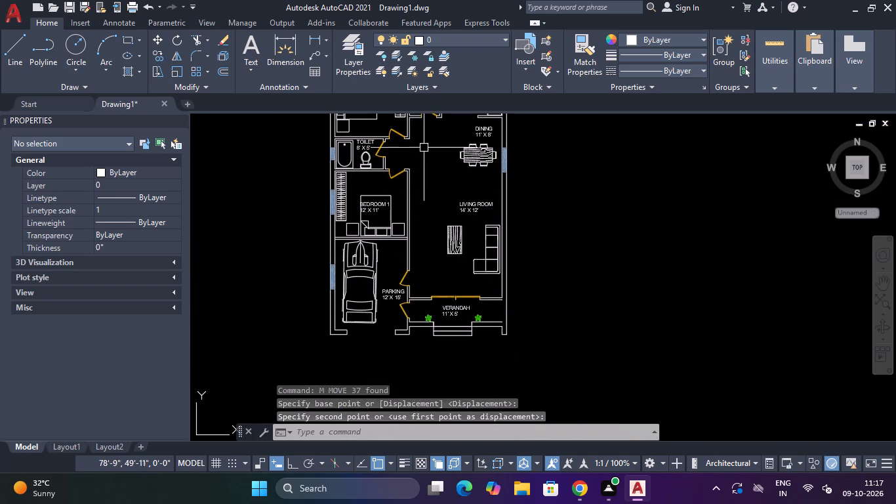
{"action": "scroll", "coordinate": [415, 276], "scroll_direction": "up", "scroll_amount": 4}
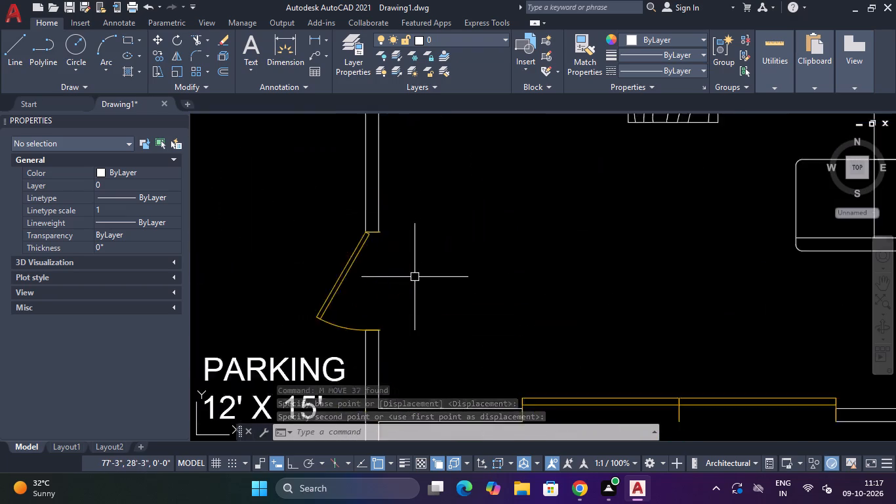
{"action": "scroll", "coordinate": [415, 277], "scroll_direction": "up", "scroll_amount": 2}
{"action": "left_click", "coordinate": [332, 222]}
{"action": "left_click", "coordinate": [247, 236]}
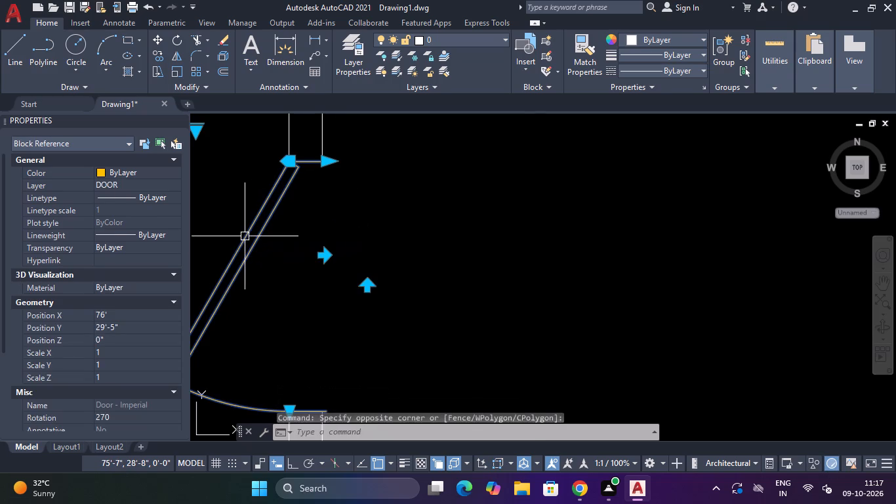
{"action": "type", "text": "M"}
{"action": "key", "text": "space"}
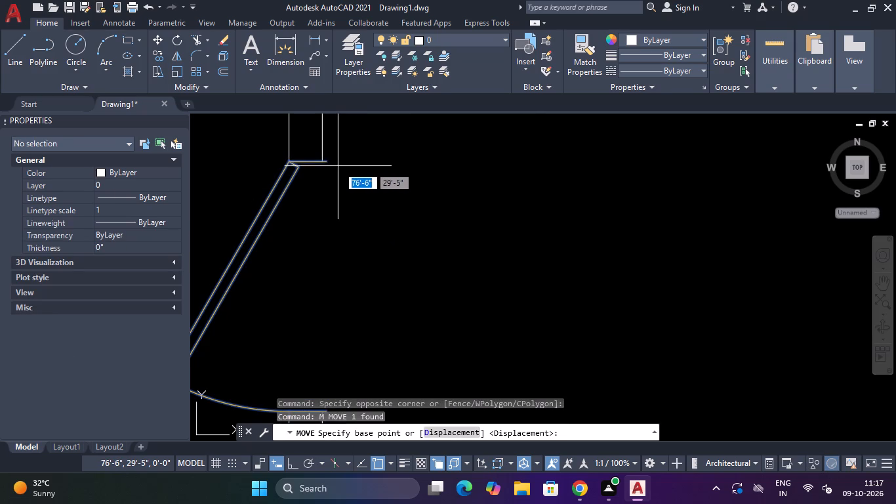
{"action": "left_click", "coordinate": [322, 163]}
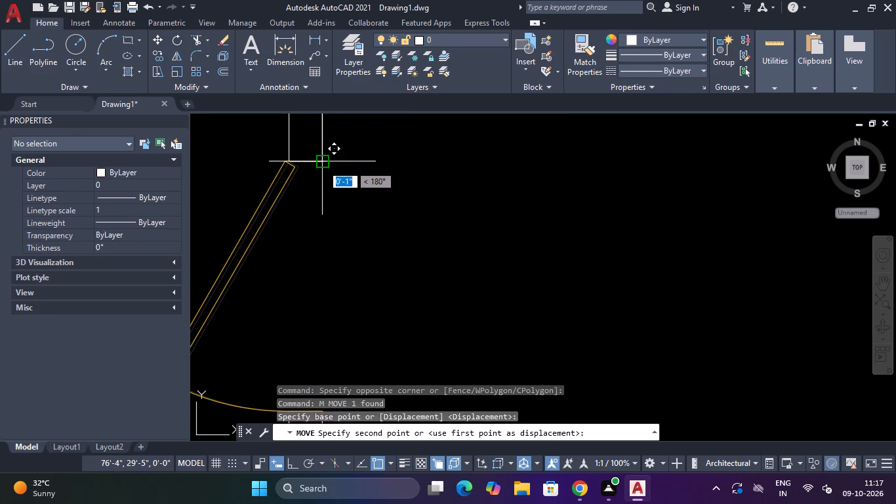
{"action": "left_click", "coordinate": [323, 165]}
Try to move the door between Parking and the Verandah so its jamb end lines up with the wall corner.
{"action": "scroll", "coordinate": [324, 174], "scroll_direction": "down", "scroll_amount": 5}
{"action": "scroll", "coordinate": [336, 265], "scroll_direction": "up", "scroll_amount": 4}
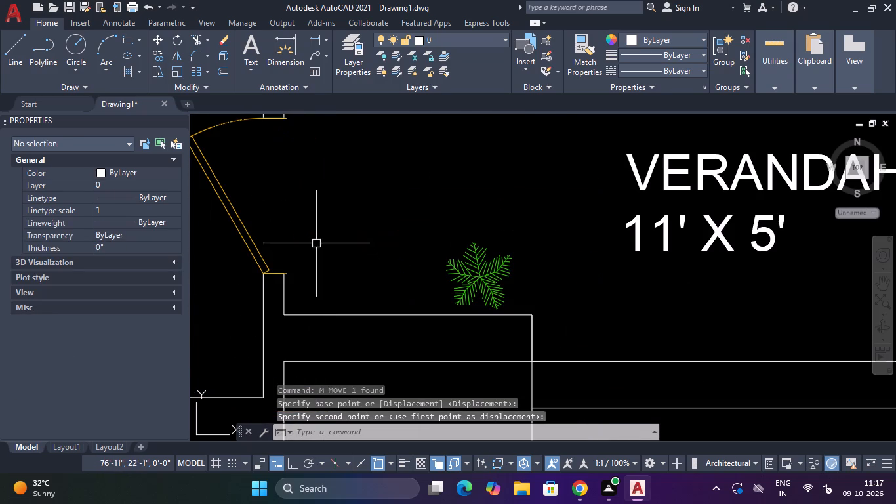
{"action": "left_click_drag", "start_coordinate": [278, 210], "coordinate": [271, 210]}
{"action": "left_click", "coordinate": [236, 240]}
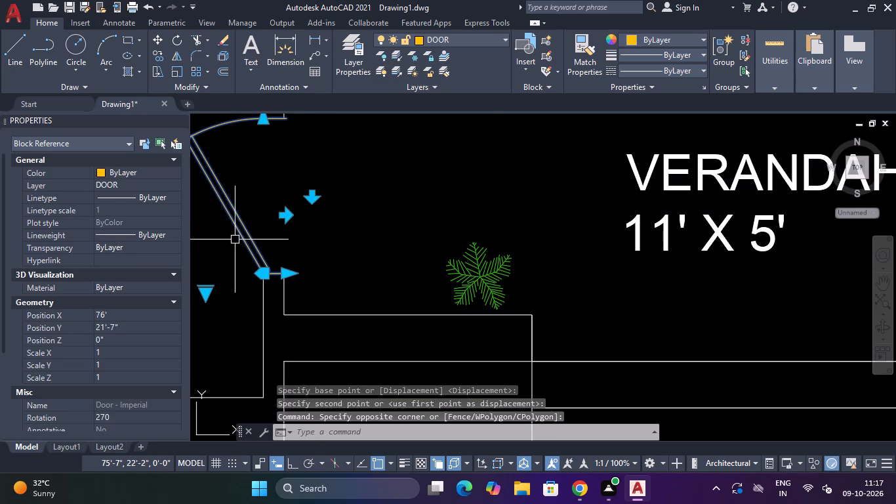
{"action": "type", "text": "M"}
{"action": "key", "text": "space"}
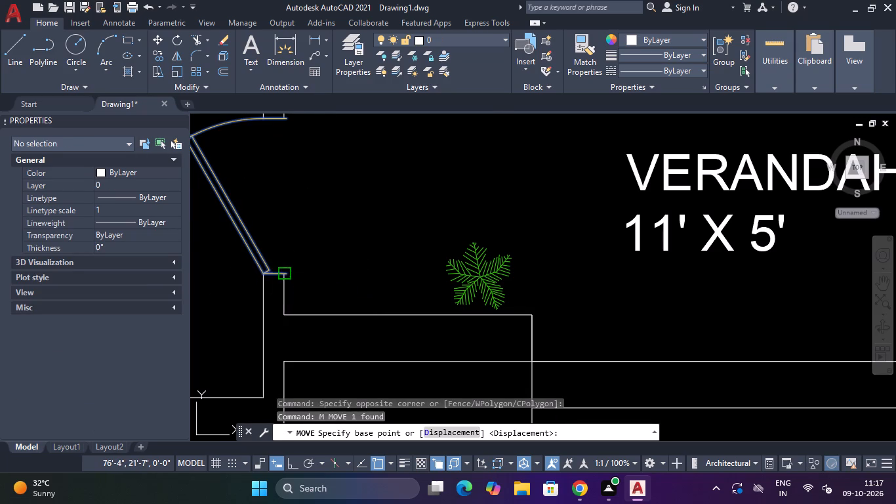
{"action": "left_click", "coordinate": [283, 272]}
{"action": "left_click", "coordinate": [285, 272]}
Move the Bedroom 1 door slightly so its hinge-side jamb end lines up with the wall corner.
{"action": "scroll", "coordinate": [293, 273], "scroll_direction": "down", "scroll_amount": 2}
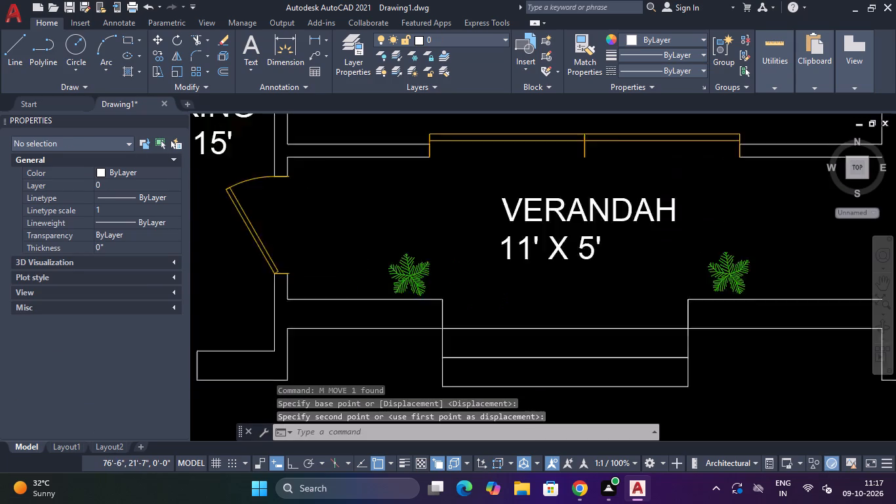
{"action": "scroll", "coordinate": [296, 276], "scroll_direction": "down", "scroll_amount": 2}
{"action": "scroll", "coordinate": [401, 234], "scroll_direction": "up", "scroll_amount": 2}
{"action": "scroll", "coordinate": [384, 228], "scroll_direction": "down", "scroll_amount": 4}
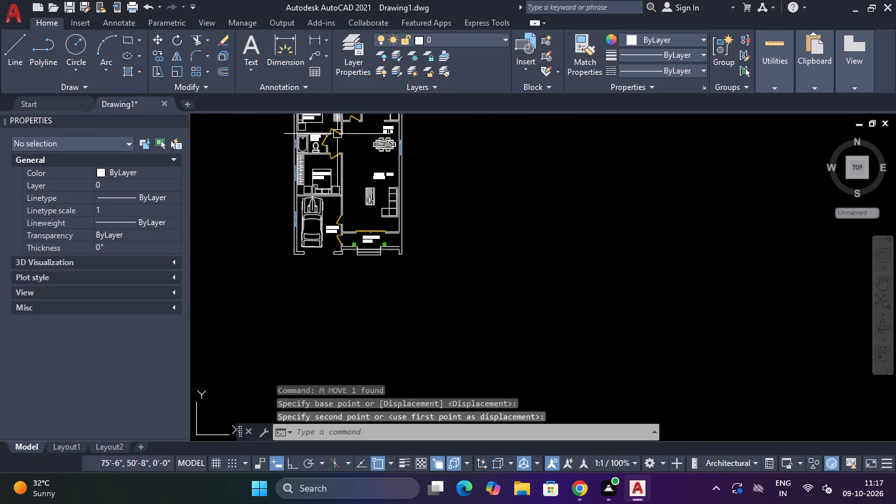
{"action": "scroll", "coordinate": [331, 152], "scroll_direction": "up", "scroll_amount": 5}
{"action": "left_click", "coordinate": [342, 178]}
{"action": "left_click", "coordinate": [324, 211]}
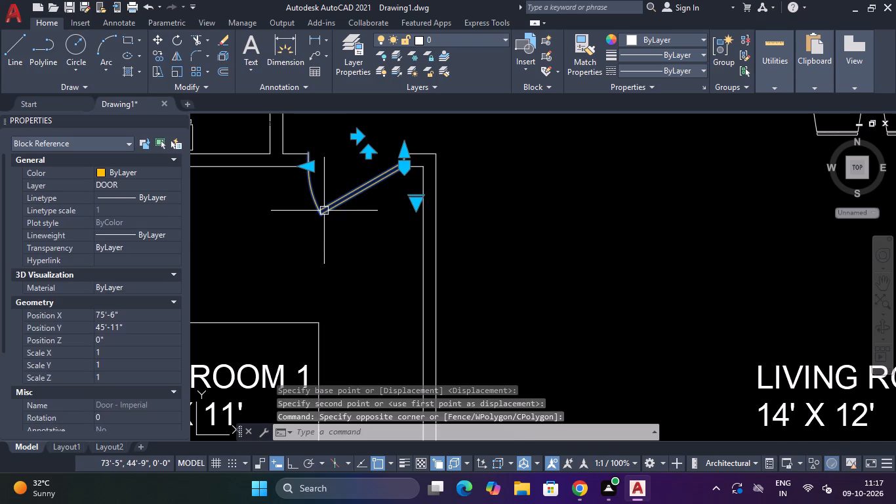
{"action": "type", "text": "M"}
{"action": "key", "text": "space"}
{"action": "scroll", "coordinate": [395, 146], "scroll_direction": "up", "scroll_amount": 1}
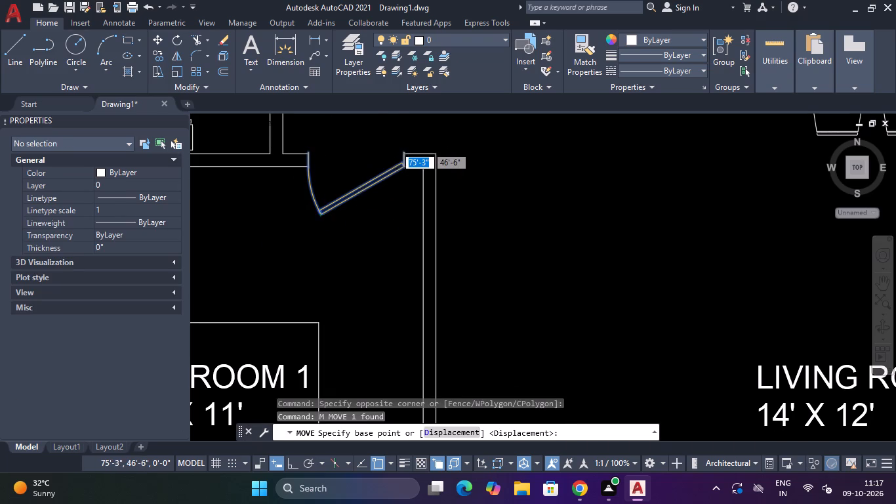
{"action": "scroll", "coordinate": [395, 146], "scroll_direction": "up", "scroll_amount": 1}
{"action": "left_click", "coordinate": [415, 161]}
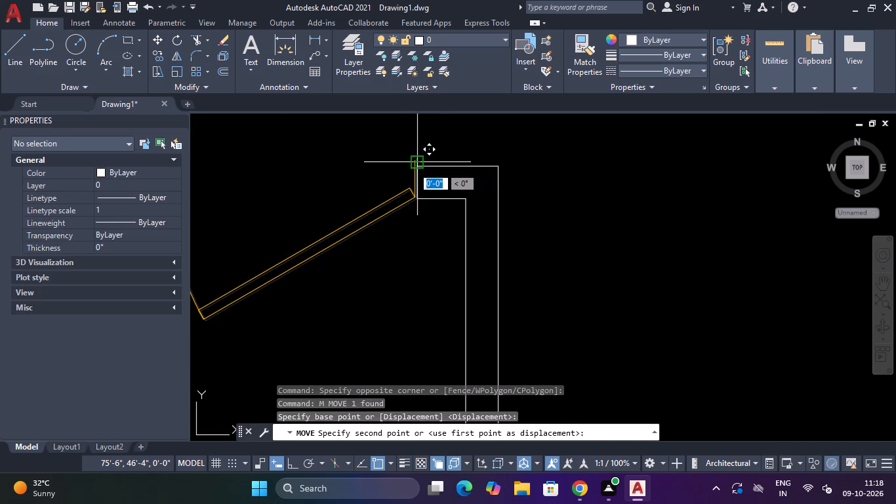
{"action": "left_click", "coordinate": [419, 167]}
Move the door of the 8' x 5' toilet about 1" so its jamb end meets the wall corner.
{"action": "scroll", "coordinate": [416, 171], "scroll_direction": "down", "scroll_amount": 6}
{"action": "scroll", "coordinate": [384, 133], "scroll_direction": "up", "scroll_amount": 1}
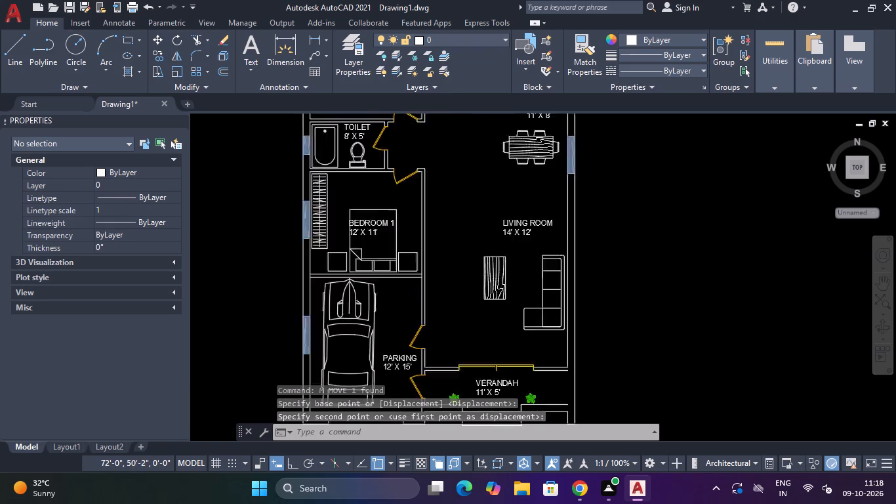
{"action": "scroll", "coordinate": [385, 131], "scroll_direction": "up", "scroll_amount": 5}
{"action": "left_click", "coordinate": [375, 161]}
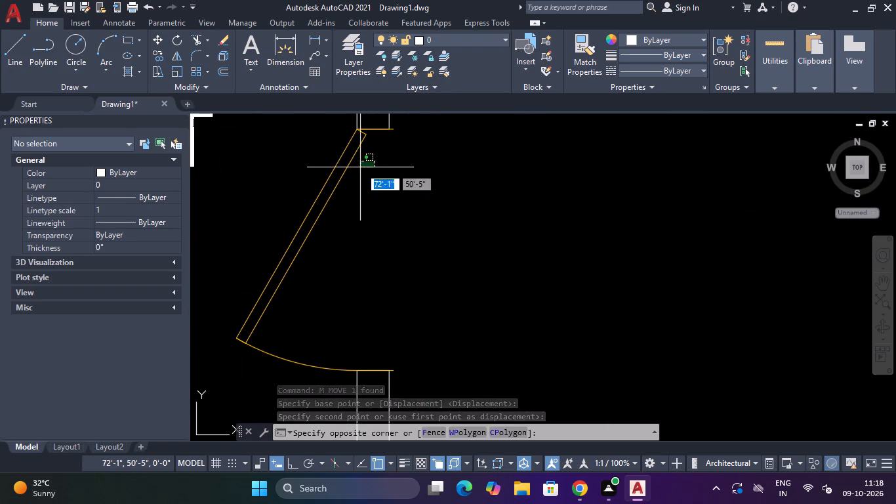
{"action": "left_click", "coordinate": [336, 180]}
{"action": "key", "text": "m"}
{"action": "key", "text": "space"}
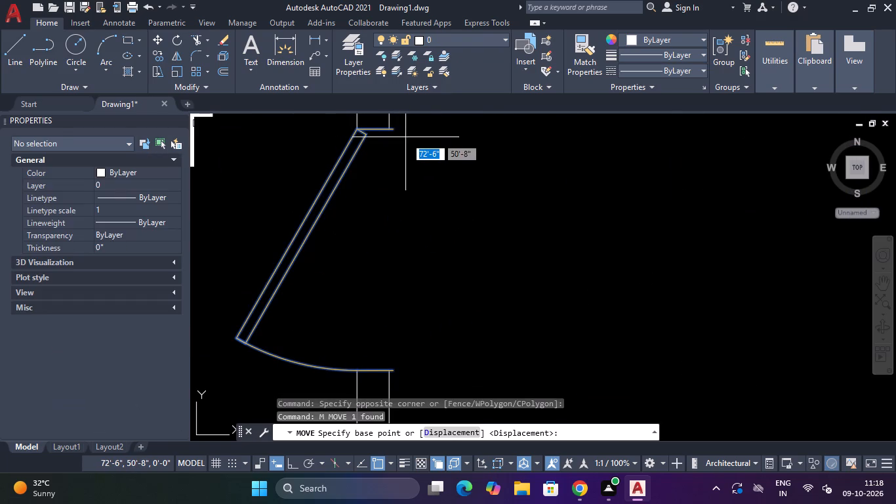
{"action": "left_click", "coordinate": [393, 128]}
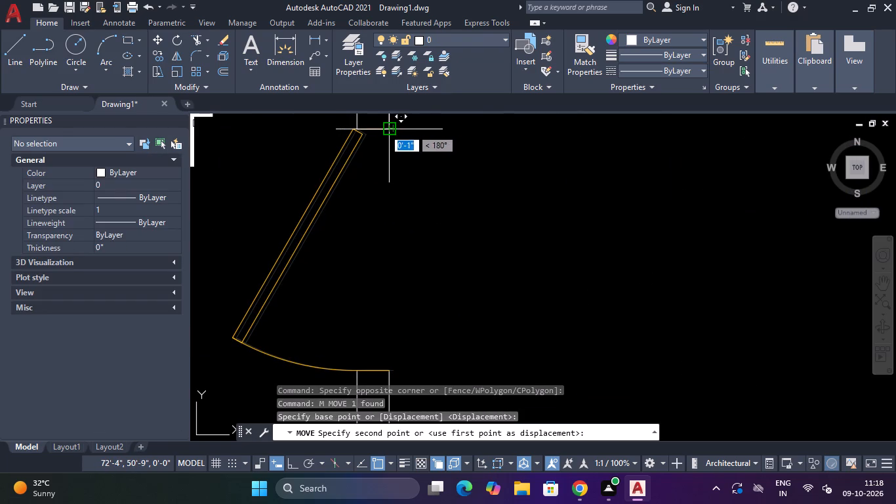
{"action": "left_click", "coordinate": [384, 129]}
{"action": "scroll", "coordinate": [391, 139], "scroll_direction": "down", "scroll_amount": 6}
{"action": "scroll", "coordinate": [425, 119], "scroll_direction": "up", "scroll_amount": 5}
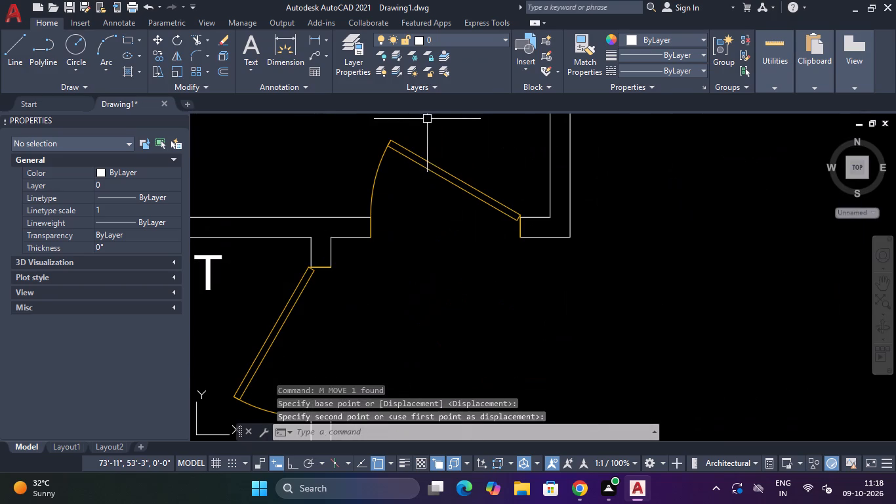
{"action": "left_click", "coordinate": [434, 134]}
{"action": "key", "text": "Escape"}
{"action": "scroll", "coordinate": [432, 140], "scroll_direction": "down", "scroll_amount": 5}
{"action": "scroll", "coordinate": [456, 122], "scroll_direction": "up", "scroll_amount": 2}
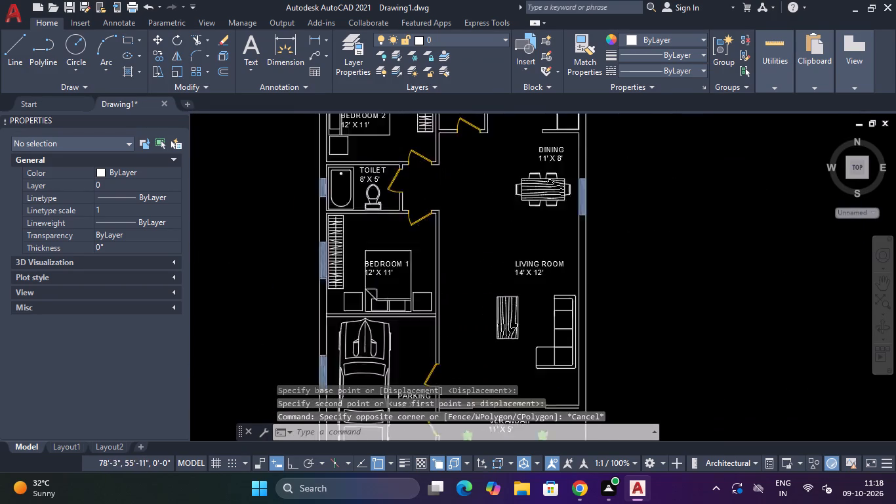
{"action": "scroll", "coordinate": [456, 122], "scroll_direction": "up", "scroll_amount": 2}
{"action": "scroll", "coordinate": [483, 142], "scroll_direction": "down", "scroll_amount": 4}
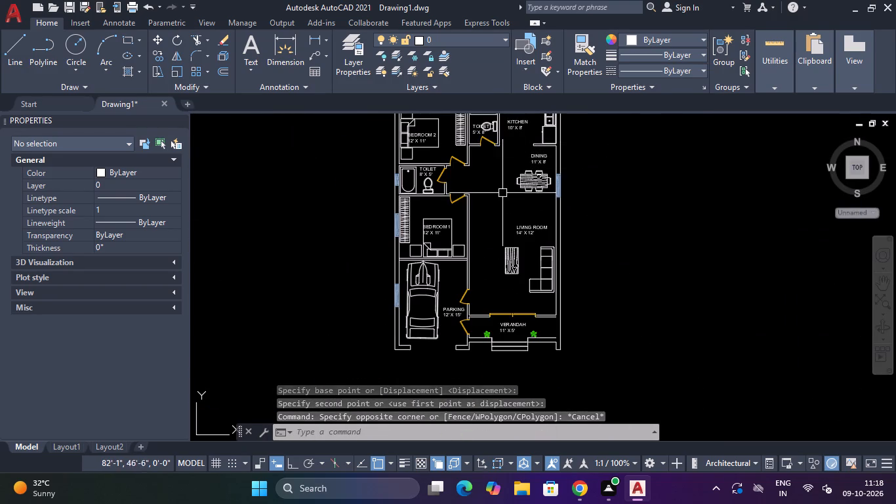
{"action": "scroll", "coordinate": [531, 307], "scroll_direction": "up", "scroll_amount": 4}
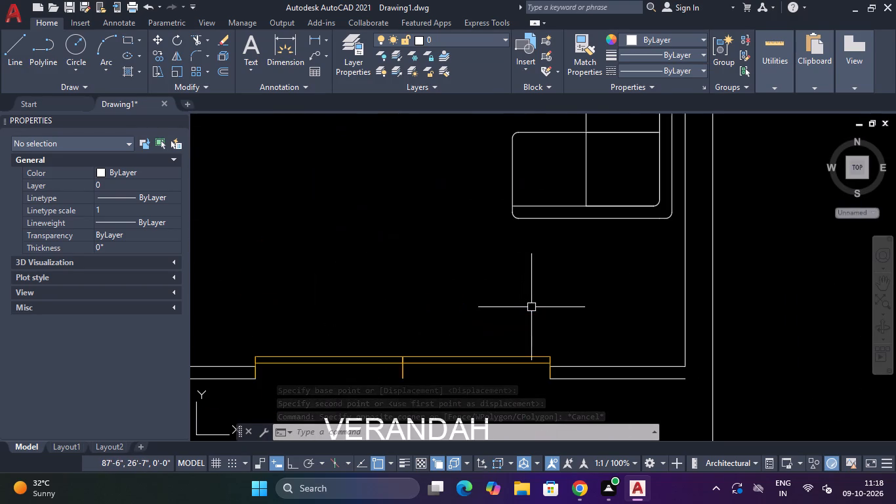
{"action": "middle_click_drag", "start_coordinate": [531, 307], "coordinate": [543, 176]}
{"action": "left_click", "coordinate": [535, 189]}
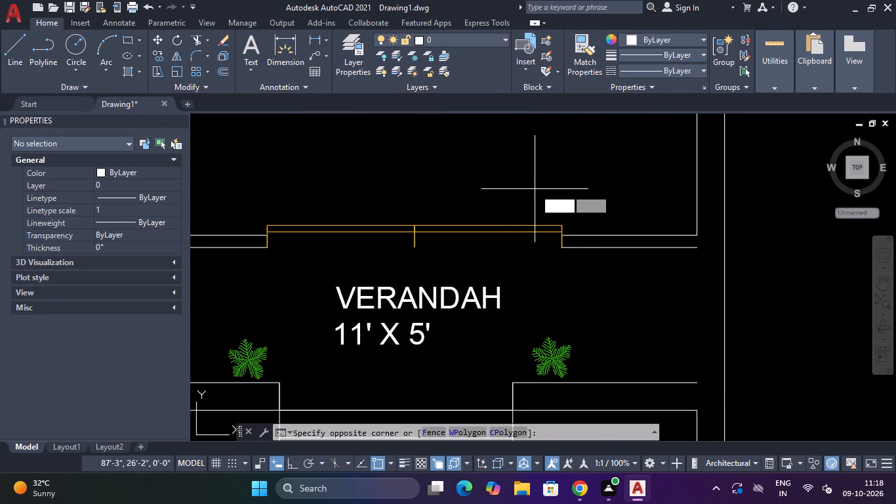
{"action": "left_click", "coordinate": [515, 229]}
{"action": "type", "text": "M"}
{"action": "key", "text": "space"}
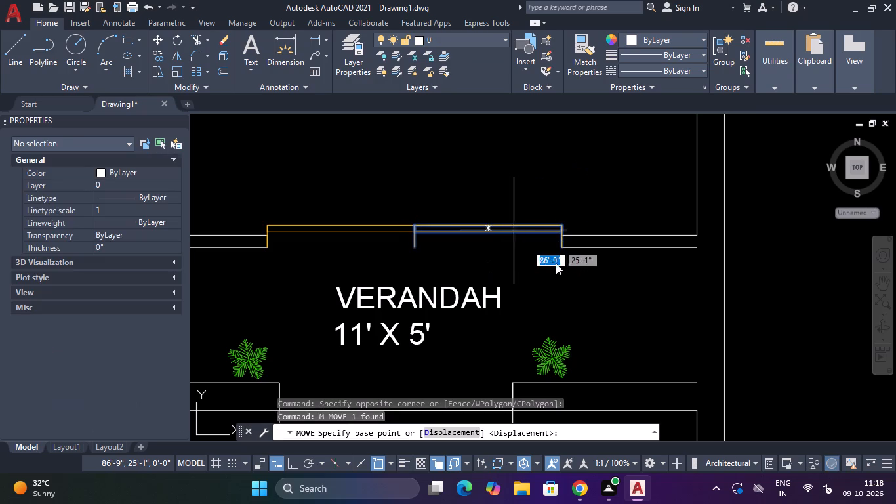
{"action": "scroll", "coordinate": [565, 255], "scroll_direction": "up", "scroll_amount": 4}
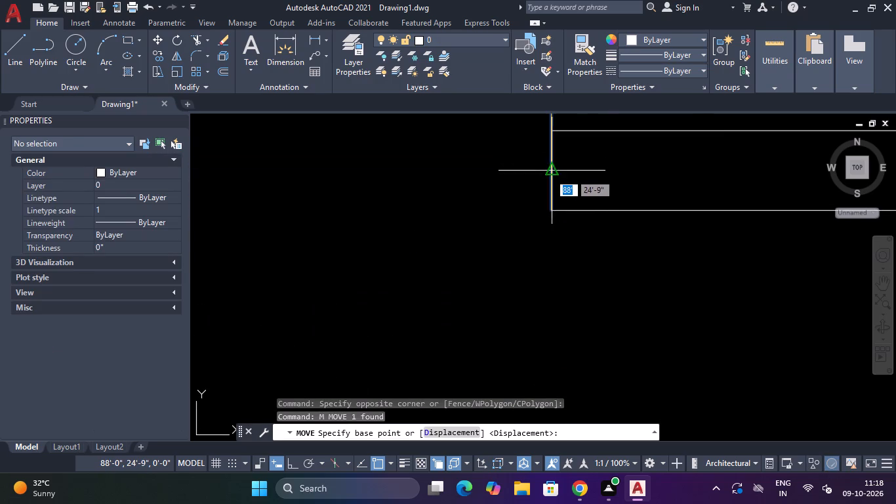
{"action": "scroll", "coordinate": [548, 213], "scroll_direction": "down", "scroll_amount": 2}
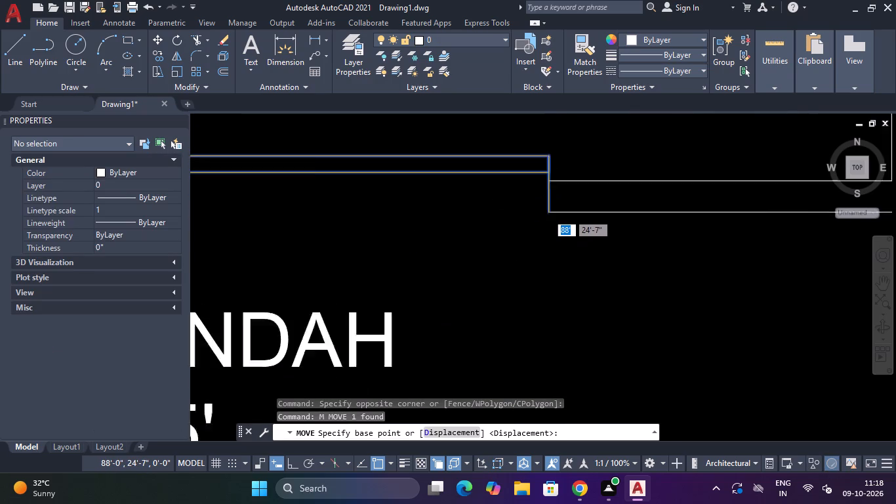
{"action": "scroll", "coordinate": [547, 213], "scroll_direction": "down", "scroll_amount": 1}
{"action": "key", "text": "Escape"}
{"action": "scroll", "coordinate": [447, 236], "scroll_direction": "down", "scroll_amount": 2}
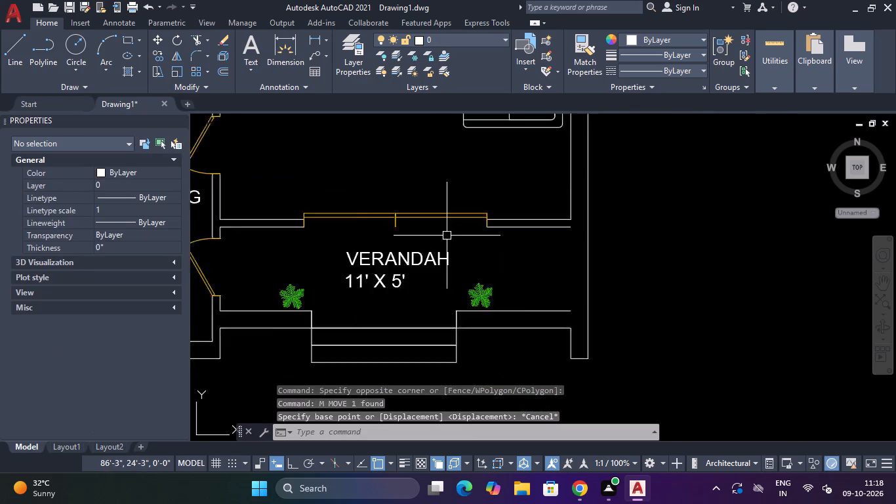
Scale the car in Parking down slightly, using its rear corner nearest the outer wall as the base point.
{"action": "scroll", "coordinate": [447, 236], "scroll_direction": "down", "scroll_amount": 1}
{"action": "scroll", "coordinate": [384, 177], "scroll_direction": "down", "scroll_amount": 3}
{"action": "middle_click_drag", "start_coordinate": [384, 176], "coordinate": [400, 175]}
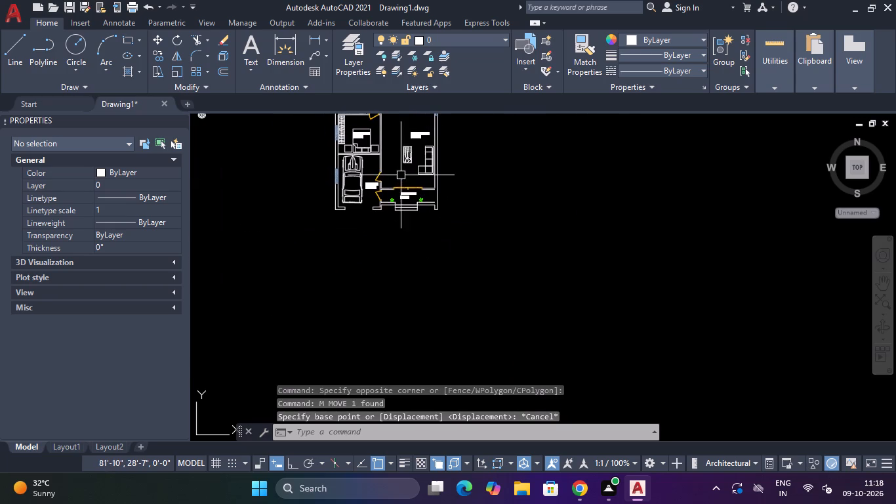
{"action": "scroll", "coordinate": [362, 188], "scroll_direction": "up", "scroll_amount": 2}
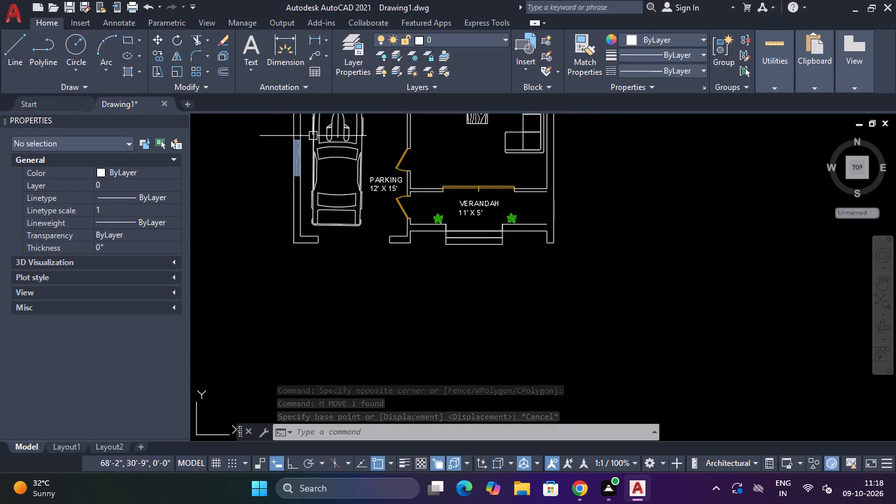
{"action": "scroll", "coordinate": [305, 125], "scroll_direction": "up", "scroll_amount": 4}
{"action": "scroll", "coordinate": [296, 164], "scroll_direction": "down", "scroll_amount": 4}
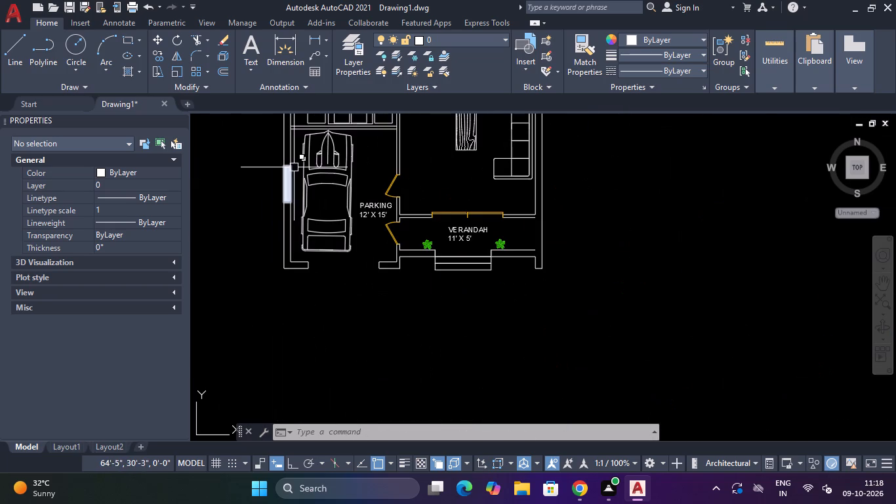
{"action": "left_click_drag", "start_coordinate": [357, 149], "coordinate": [348, 145]}
{"action": "left_click", "coordinate": [335, 157]}
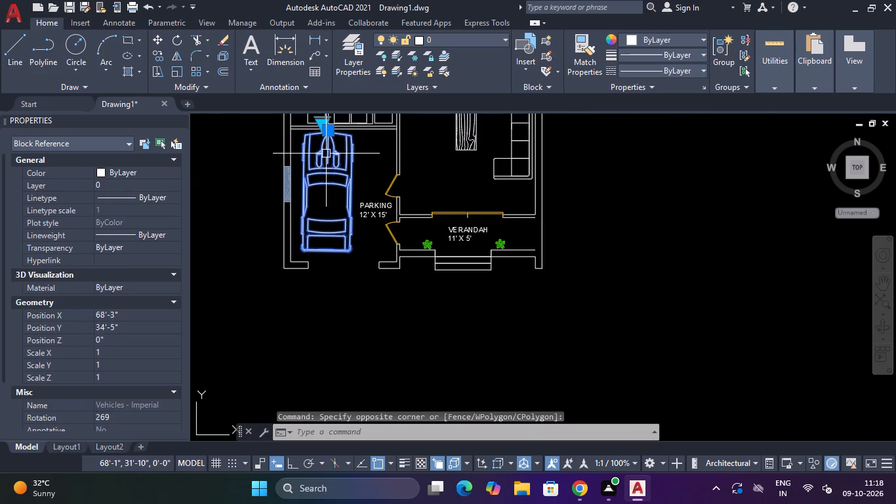
{"action": "key", "text": "s"}
{"action": "key", "text": "c"}
{"action": "key", "text": "space"}
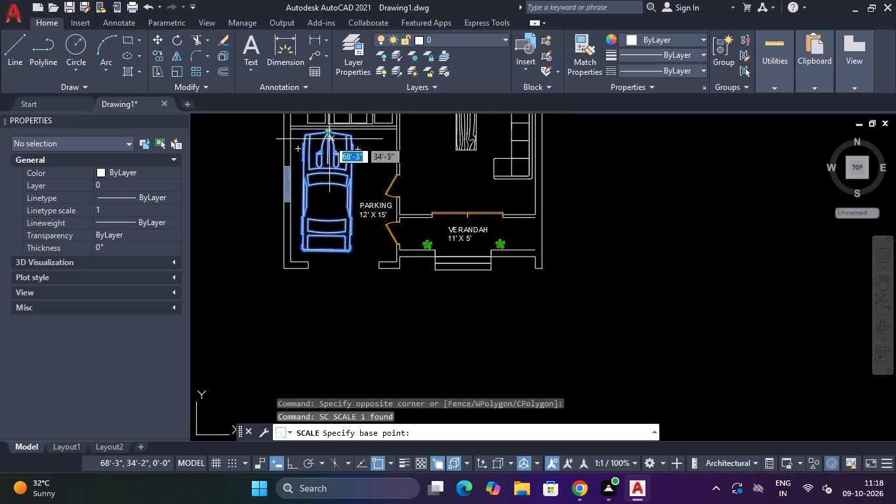
{"action": "left_click", "coordinate": [297, 246]}
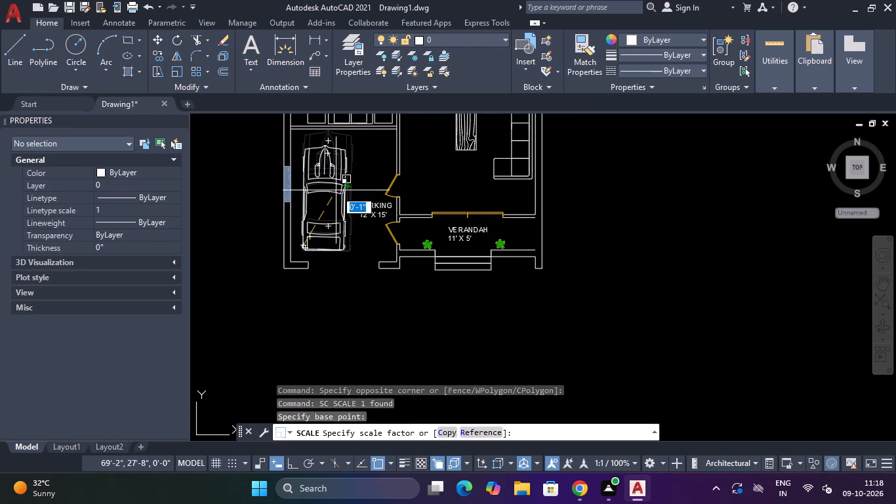
{"action": "left_click", "coordinate": [336, 190]}
Move the BEDROOM 1 label about 3'-10" off the bed into the clear floor between the bed and the toilet wall.
{"action": "scroll", "coordinate": [363, 165], "scroll_direction": "down", "scroll_amount": 3}
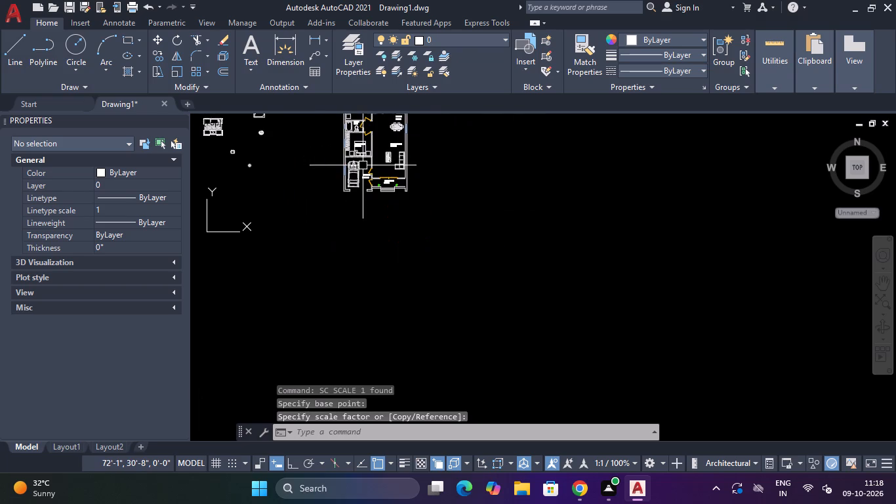
{"action": "scroll", "coordinate": [355, 144], "scroll_direction": "up", "scroll_amount": 5}
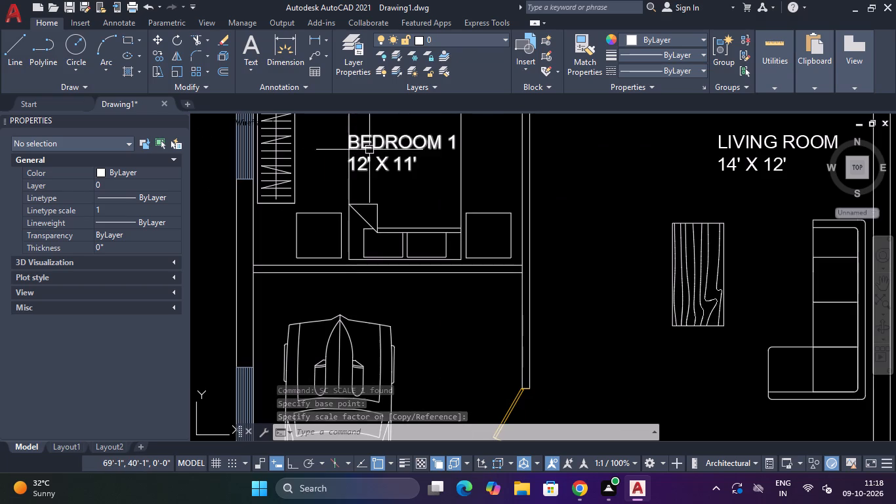
{"action": "left_click", "coordinate": [372, 138]}
{"action": "key", "text": "m"}
{"action": "key", "text": "space"}
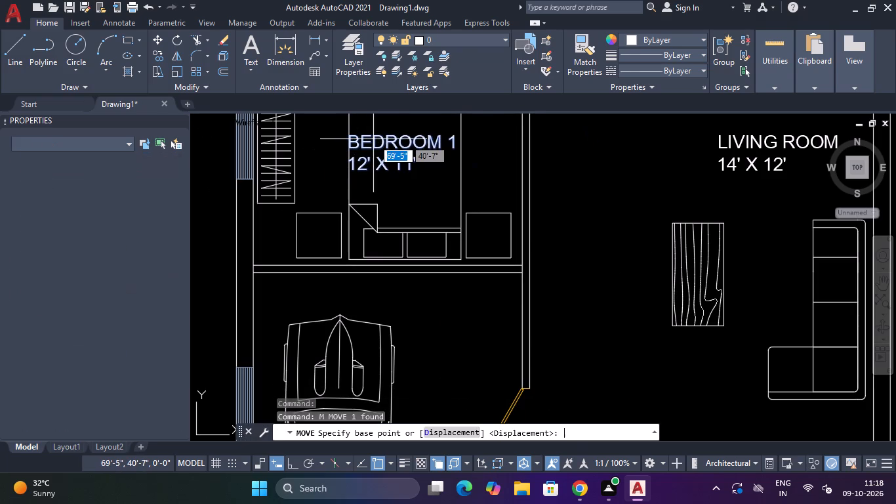
{"action": "left_click", "coordinate": [379, 142]}
{"action": "scroll", "coordinate": [380, 143], "scroll_direction": "down", "scroll_amount": 3}
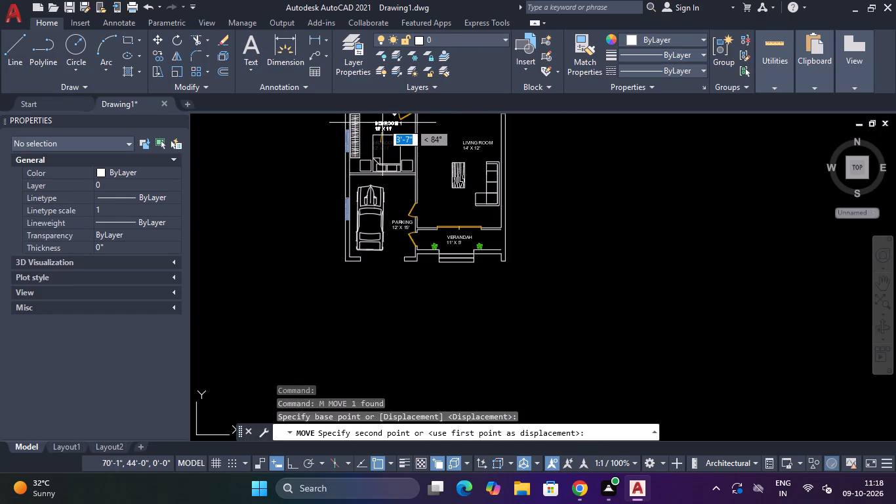
{"action": "middle_click_drag", "start_coordinate": [382, 123], "coordinate": [363, 237]}
{"action": "scroll", "coordinate": [363, 237], "scroll_direction": "up", "scroll_amount": 2}
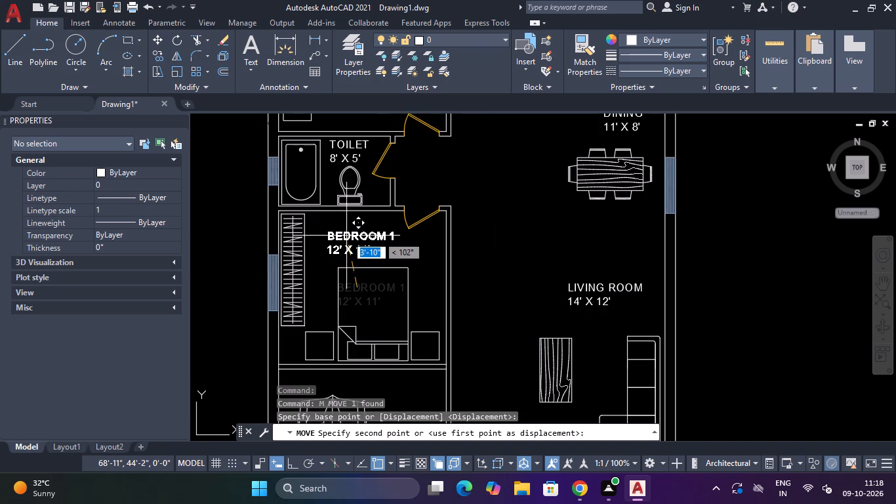
{"action": "left_click", "coordinate": [349, 234]}
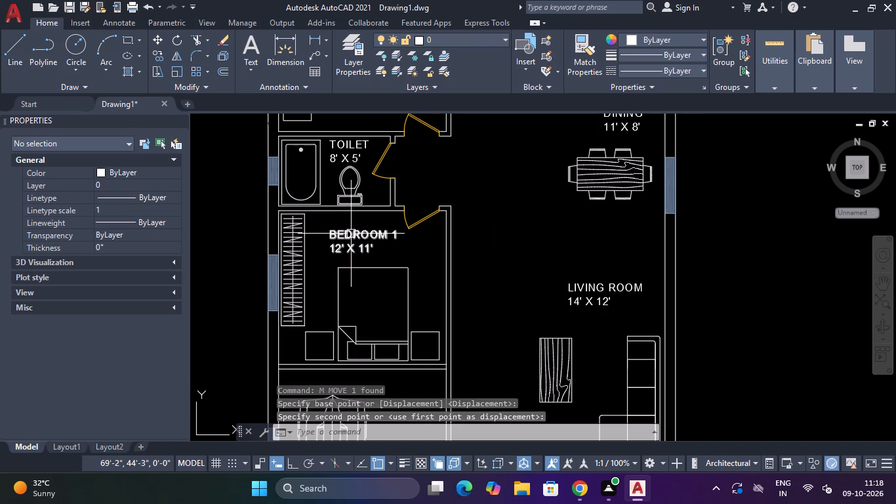
Move the BEDROOM 2 label off the bed into the clear floor between the bed and the window wall.
{"action": "scroll", "coordinate": [352, 233], "scroll_direction": "down", "scroll_amount": 4}
{"action": "scroll", "coordinate": [350, 199], "scroll_direction": "up", "scroll_amount": 4}
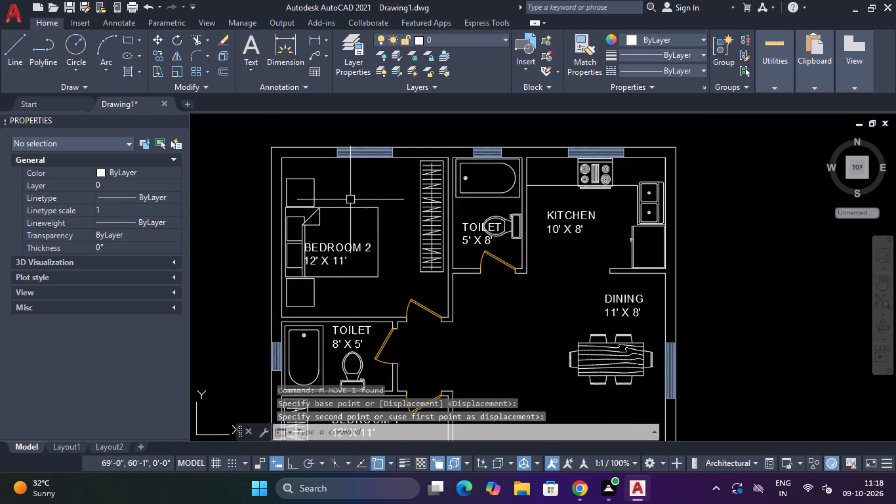
{"action": "left_click", "coordinate": [343, 230]}
{"action": "left_click", "coordinate": [327, 261]}
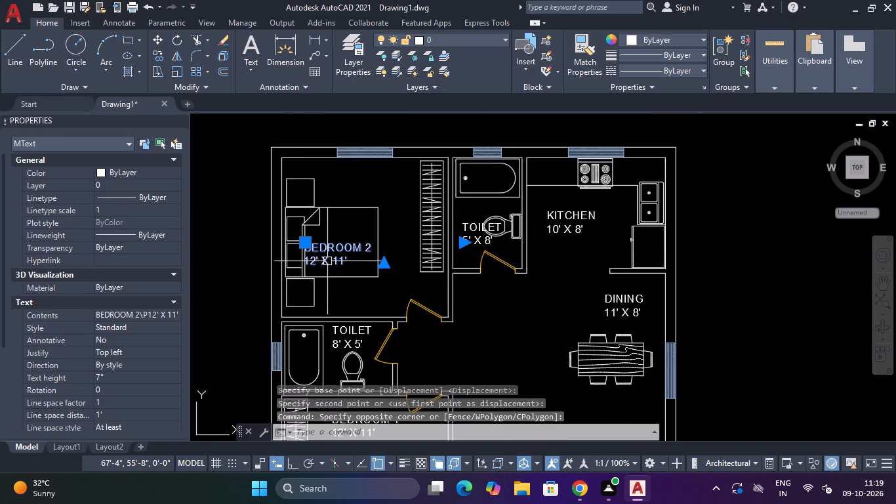
{"action": "type", "text": "M"}
{"action": "key", "text": "space"}
{"action": "left_click", "coordinate": [336, 250]}
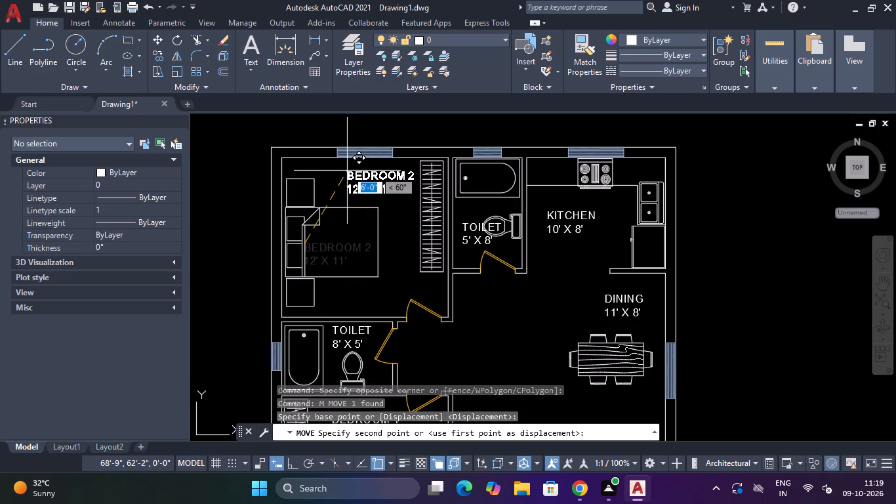
{"action": "left_click", "coordinate": [338, 171]}
Move the KITCHEN label about 1' toward the sink so it sits nearer the middle of the kitchen.
{"action": "scroll", "coordinate": [338, 171], "scroll_direction": "down", "scroll_amount": 1}
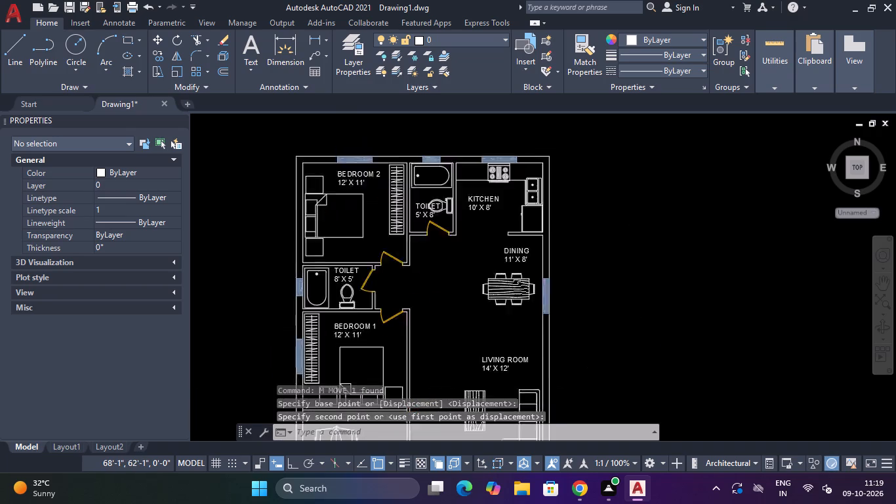
{"action": "scroll", "coordinate": [338, 171], "scroll_direction": "down", "scroll_amount": 1}
{"action": "scroll", "coordinate": [392, 203], "scroll_direction": "up", "scroll_amount": 5}
{"action": "scroll", "coordinate": [389, 198], "scroll_direction": "down", "scroll_amount": 1}
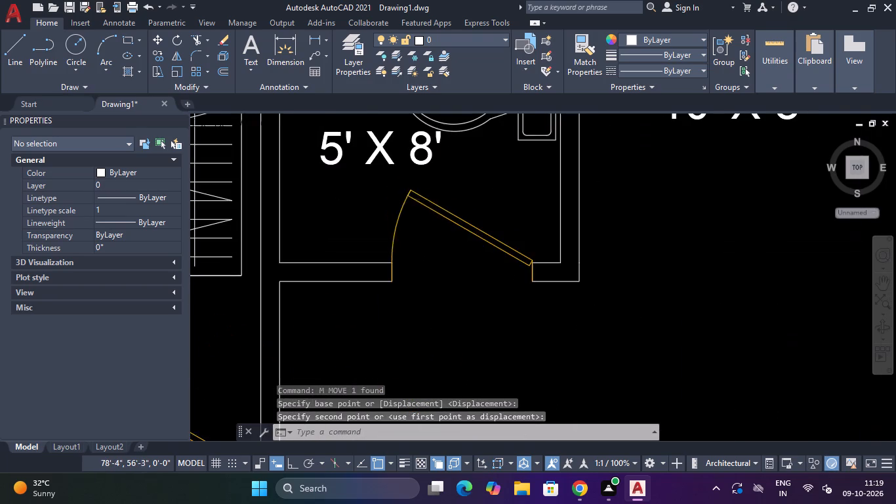
{"action": "scroll", "coordinate": [389, 198], "scroll_direction": "down", "scroll_amount": 3}
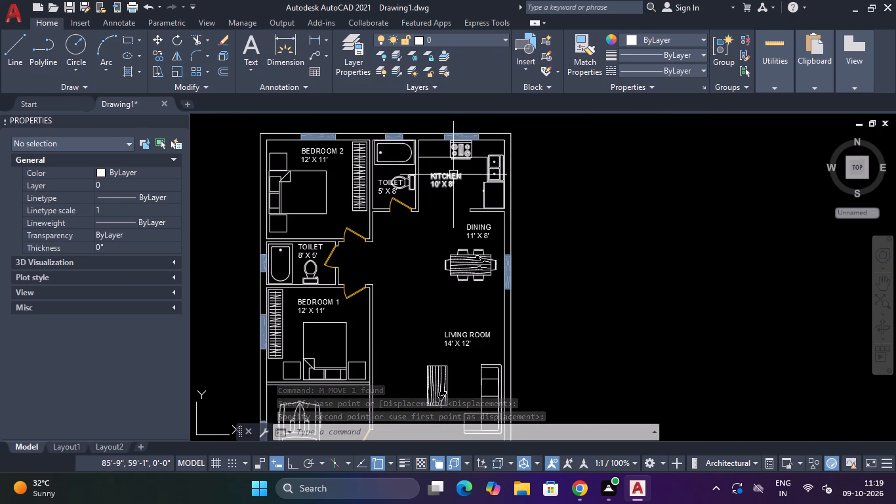
{"action": "scroll", "coordinate": [452, 176], "scroll_direction": "up", "scroll_amount": 3}
{"action": "left_click", "coordinate": [441, 148]}
{"action": "left_click", "coordinate": [408, 181]}
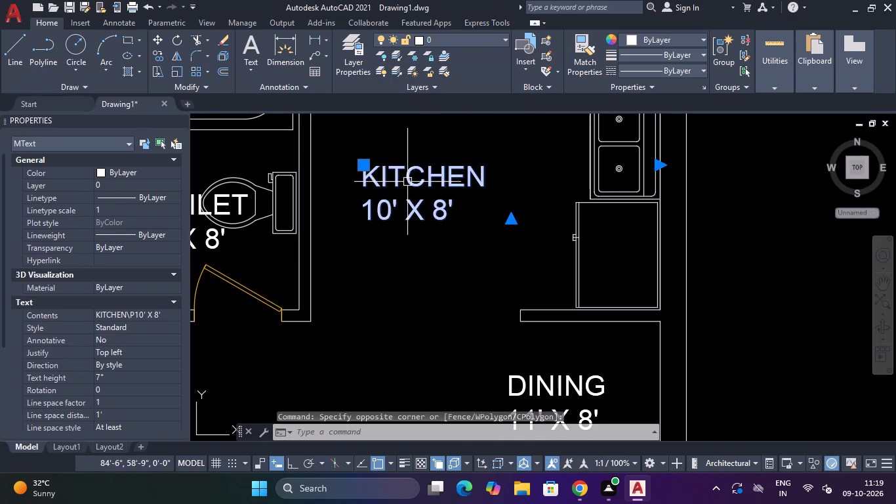
{"action": "type", "text": "M"}
{"action": "key", "text": "space"}
{"action": "left_click", "coordinate": [405, 177]}
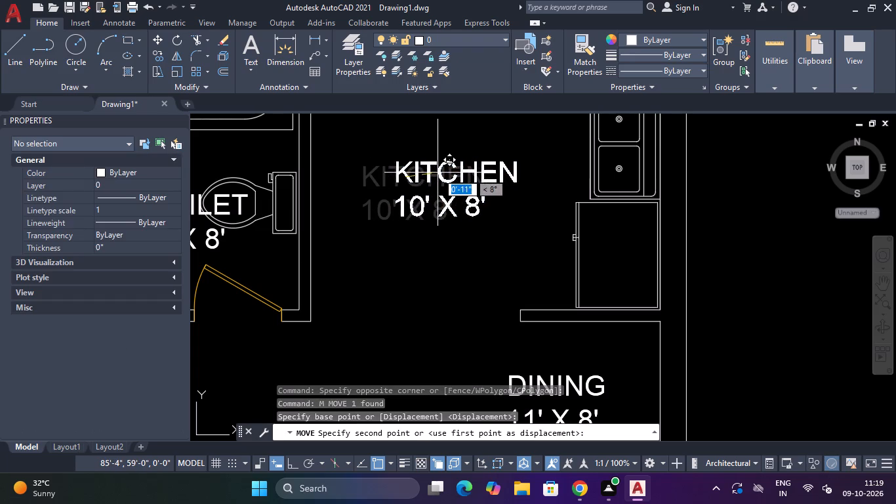
{"action": "left_click", "coordinate": [432, 167]}
Move the DINING label about 1'-1" so it sits centred above the dining table.
{"action": "scroll", "coordinate": [432, 166], "scroll_direction": "down", "scroll_amount": 4}
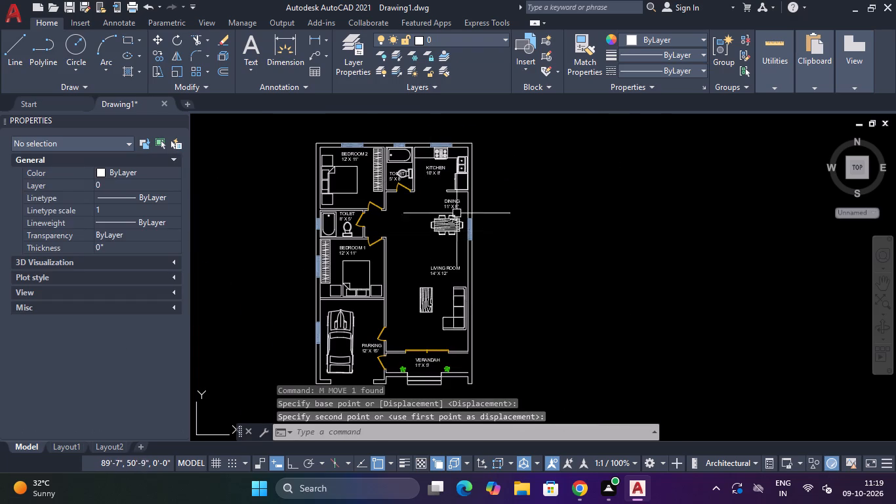
{"action": "scroll", "coordinate": [458, 204], "scroll_direction": "up", "scroll_amount": 4}
{"action": "left_click", "coordinate": [461, 146]}
{"action": "left_click", "coordinate": [441, 181]}
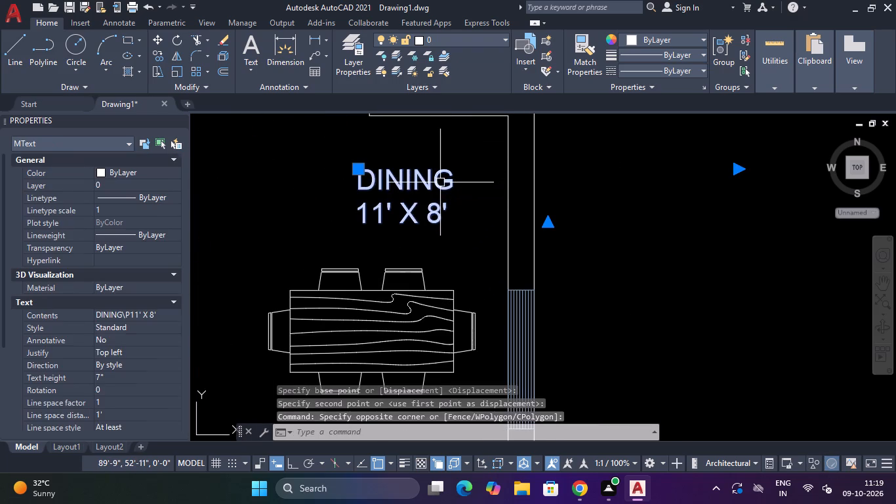
{"action": "type", "text": "M"}
{"action": "key", "text": "space"}
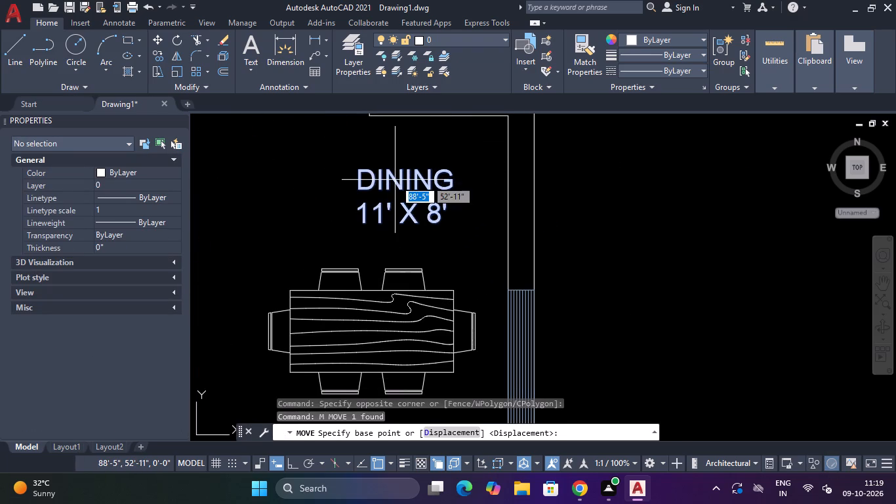
{"action": "left_click", "coordinate": [395, 180]}
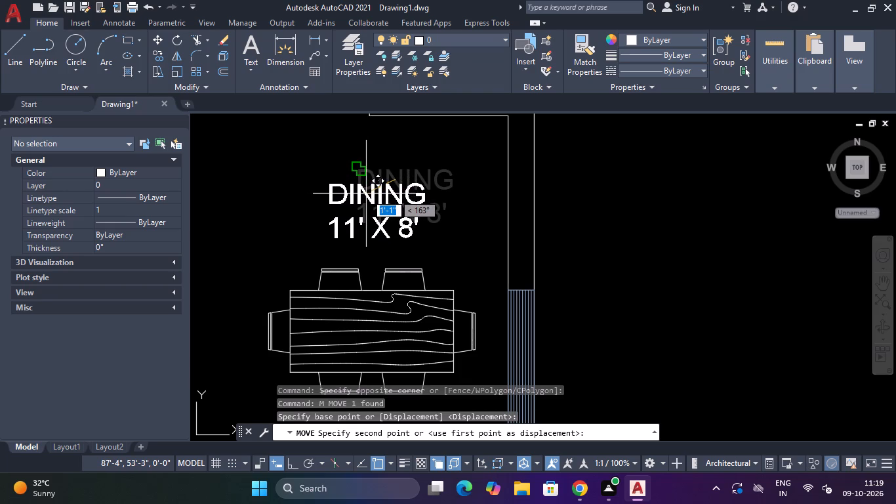
{"action": "left_click", "coordinate": [365, 194]}
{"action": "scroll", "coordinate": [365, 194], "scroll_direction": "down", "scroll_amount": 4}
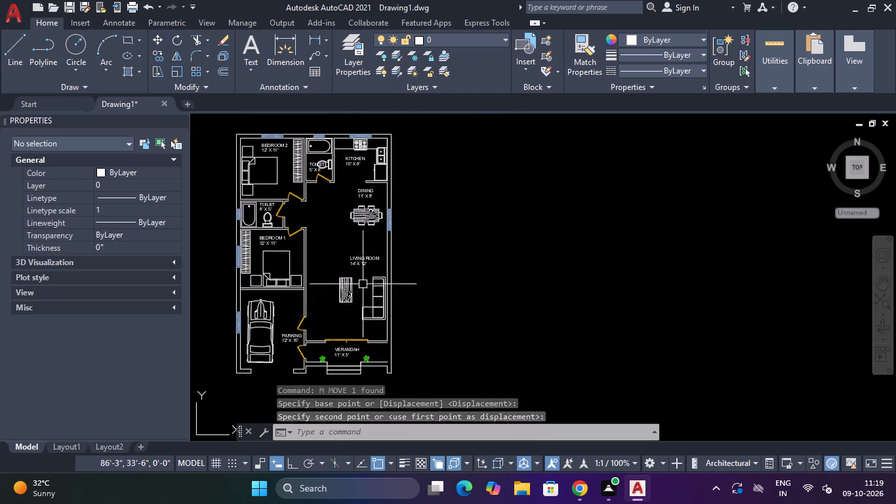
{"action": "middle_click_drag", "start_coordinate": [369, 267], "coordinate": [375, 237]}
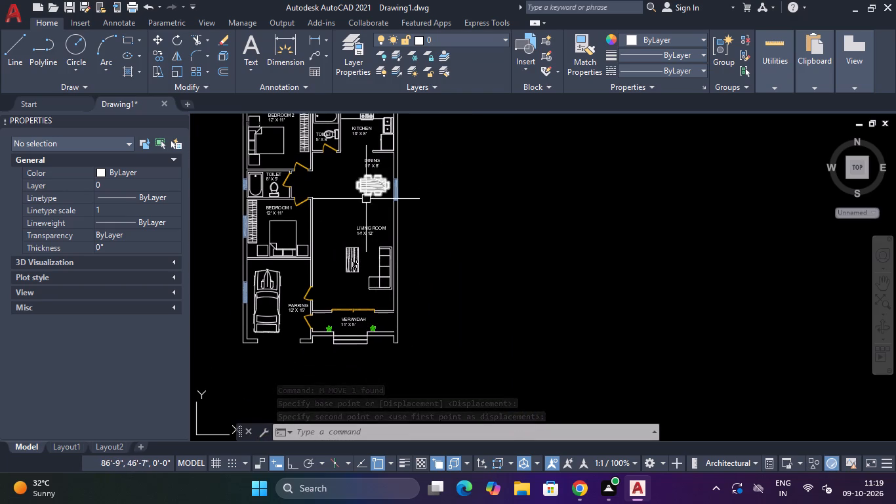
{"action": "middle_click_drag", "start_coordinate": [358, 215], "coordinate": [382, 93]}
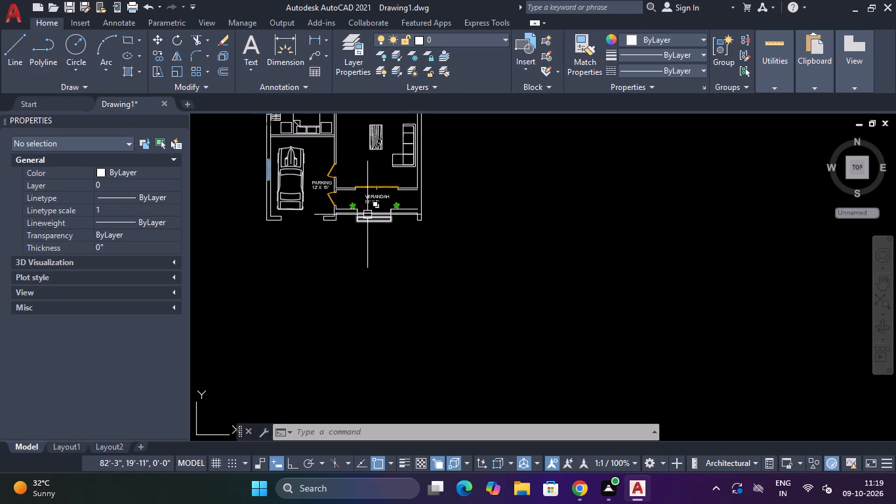
Erase the spare bathtub block lying outside the floor plan, beside the bedrooms.
{"action": "scroll", "coordinate": [367, 215], "scroll_direction": "down", "scroll_amount": 5}
{"action": "scroll", "coordinate": [357, 195], "scroll_direction": "up", "scroll_amount": 1}
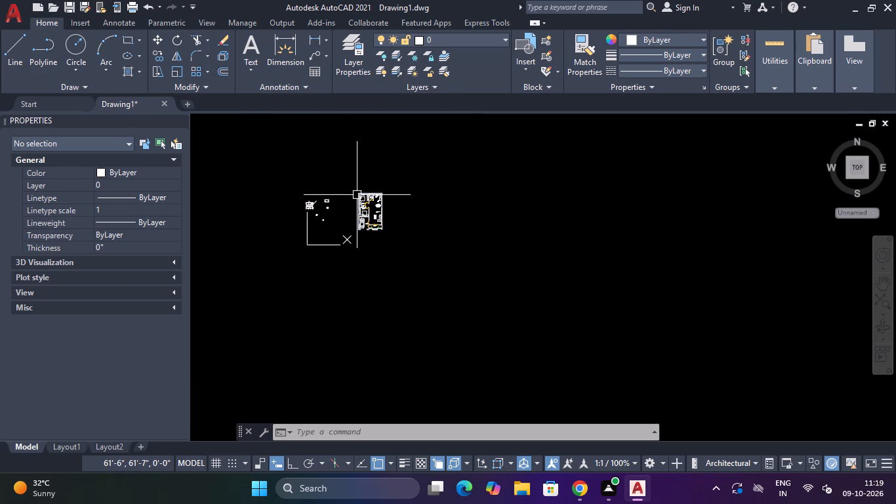
{"action": "scroll", "coordinate": [357, 195], "scroll_direction": "up", "scroll_amount": 2}
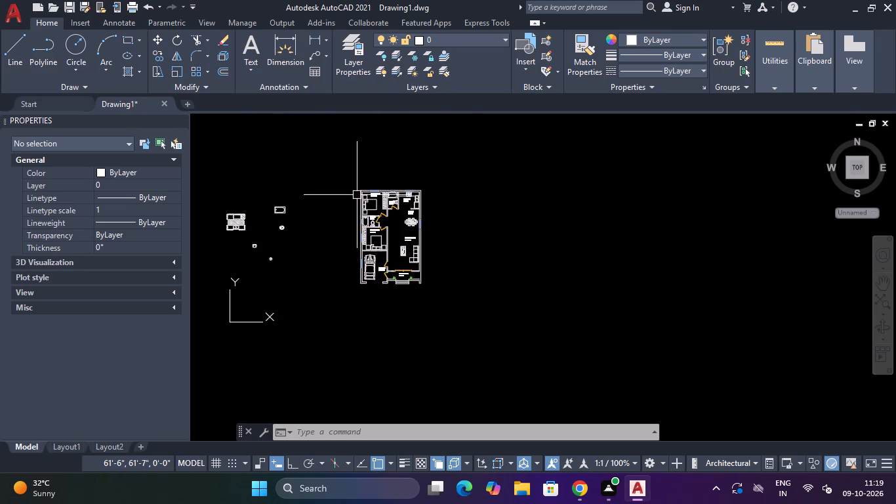
{"action": "scroll", "coordinate": [357, 195], "scroll_direction": "up", "scroll_amount": 3}
{"action": "scroll", "coordinate": [357, 195], "scroll_direction": "down", "scroll_amount": 4}
{"action": "scroll", "coordinate": [309, 192], "scroll_direction": "up", "scroll_amount": 1}
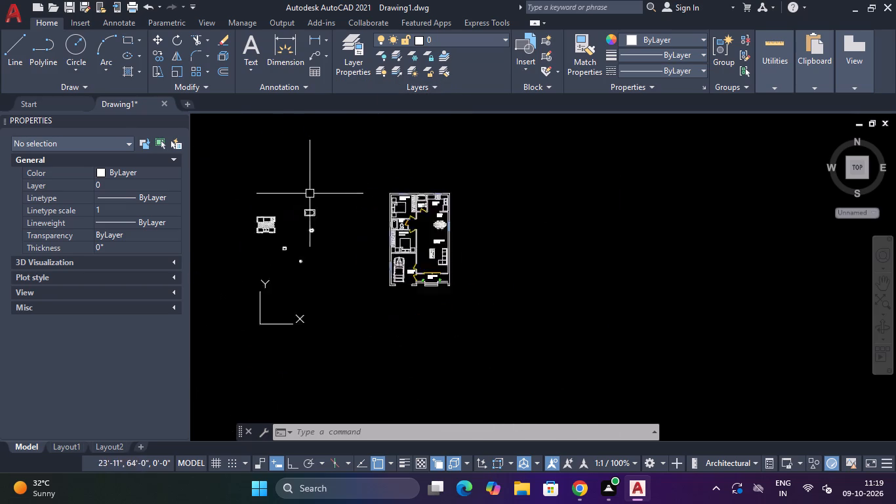
{"action": "scroll", "coordinate": [310, 194], "scroll_direction": "up", "scroll_amount": 2}
{"action": "left_click", "coordinate": [323, 203]}
{"action": "left_click", "coordinate": [317, 236]}
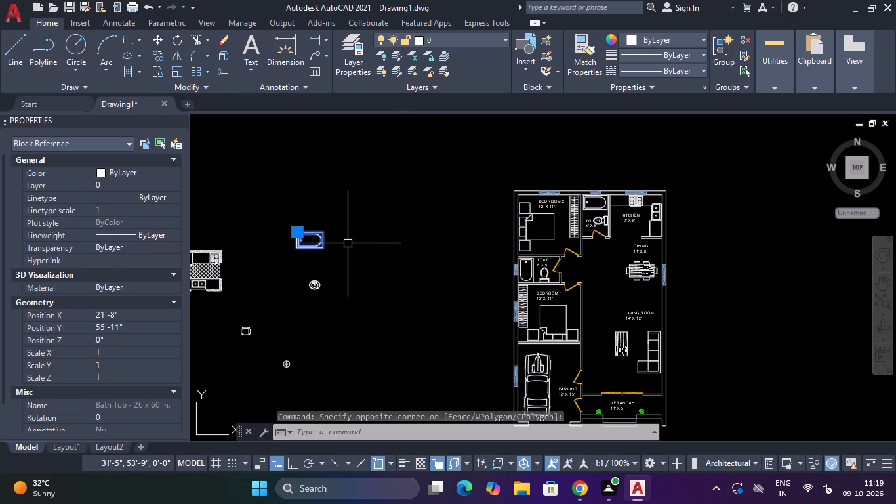
{"action": "key", "text": "Delete"}
Erase the remaining small loose fixture blocks scattered outside the floor plan.
{"action": "left_click", "coordinate": [342, 268]}
{"action": "left_click", "coordinate": [279, 299]}
{"action": "key", "text": "Delete"}
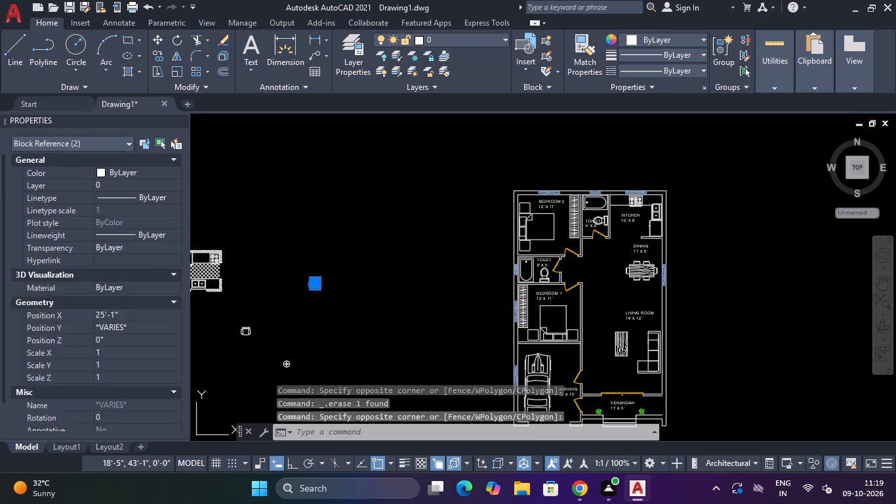
{"action": "left_click_drag", "start_coordinate": [310, 320], "coordinate": [309, 332]}
{"action": "left_click", "coordinate": [282, 374]}
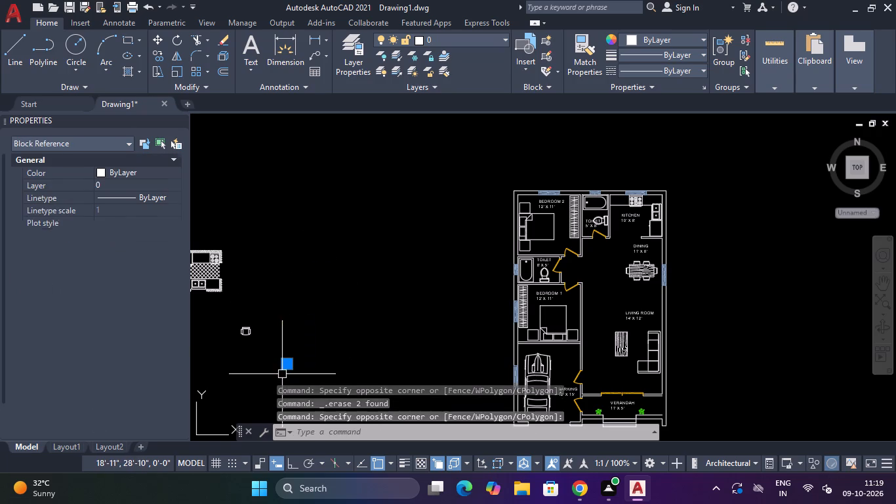
{"action": "key", "text": "Delete"}
{"action": "left_click", "coordinate": [265, 312]}
{"action": "left_click", "coordinate": [222, 345]}
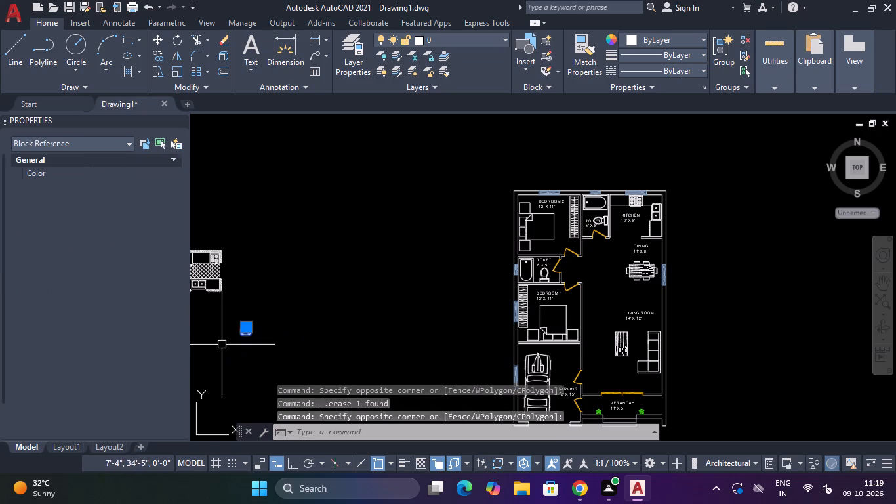
{"action": "key", "text": "Delete"}
Erase the leftover checker-patterned kitchen block standing outside the floor plan.
{"action": "scroll", "coordinate": [254, 274], "scroll_direction": "down", "scroll_amount": 4}
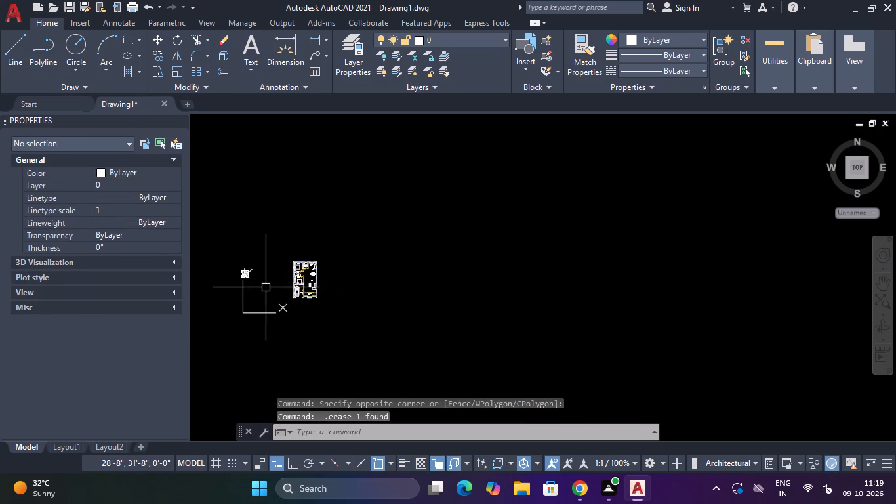
{"action": "middle_click_drag", "start_coordinate": [266, 287], "coordinate": [352, 284]}
{"action": "scroll", "coordinate": [344, 272], "scroll_direction": "up", "scroll_amount": 3}
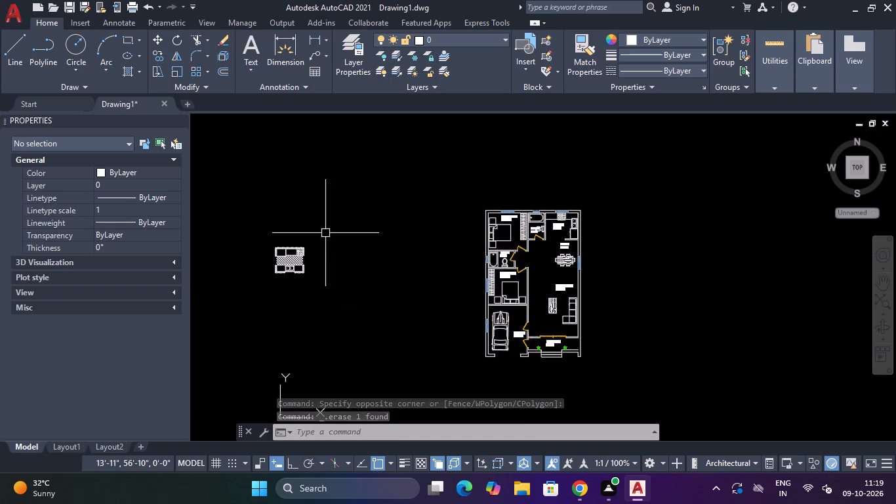
{"action": "left_click", "coordinate": [325, 233]}
{"action": "left_click", "coordinate": [270, 293]}
{"action": "key", "text": "Delete"}
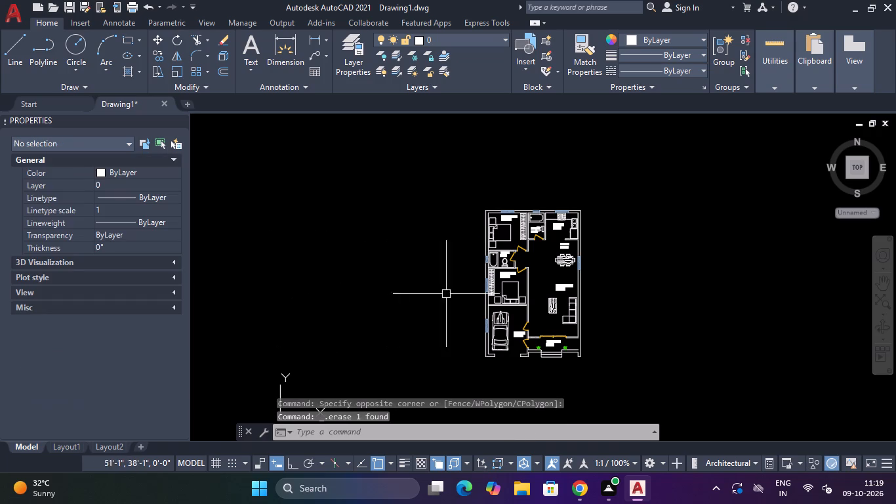
Hatch the outer corner walls of BEDROOM 2, up to the windows, with a solid fill in colour 99,100,102.
{"action": "scroll", "coordinate": [526, 244], "scroll_direction": "up", "scroll_amount": 3}
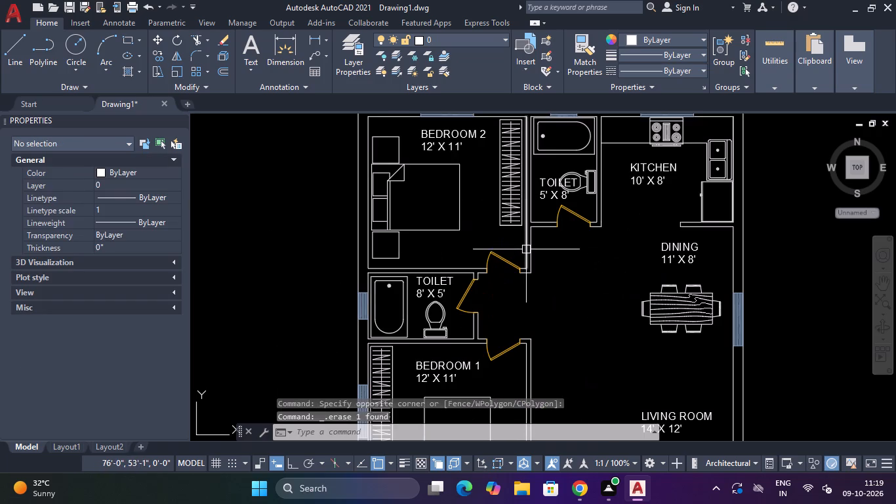
{"action": "scroll", "coordinate": [526, 249], "scroll_direction": "up", "scroll_amount": 2}
{"action": "left_click", "coordinate": [561, 236]}
{"action": "left_click", "coordinate": [539, 245]}
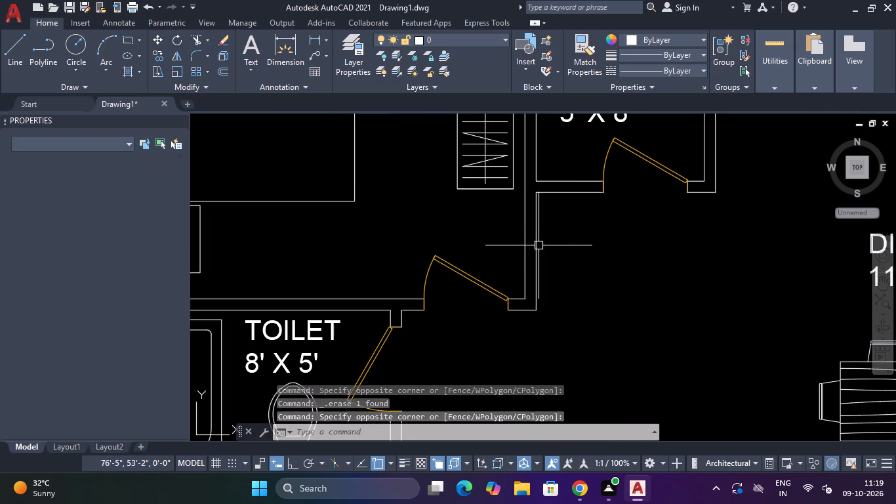
{"action": "key", "text": "Escape"}
{"action": "type", "text": "H"}
{"action": "key", "text": "space"}
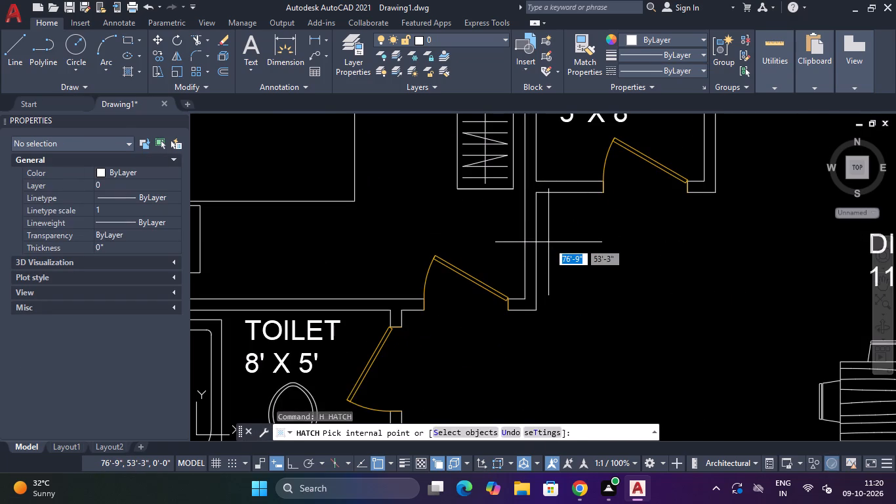
{"action": "scroll", "coordinate": [548, 245], "scroll_direction": "down", "scroll_amount": 3}
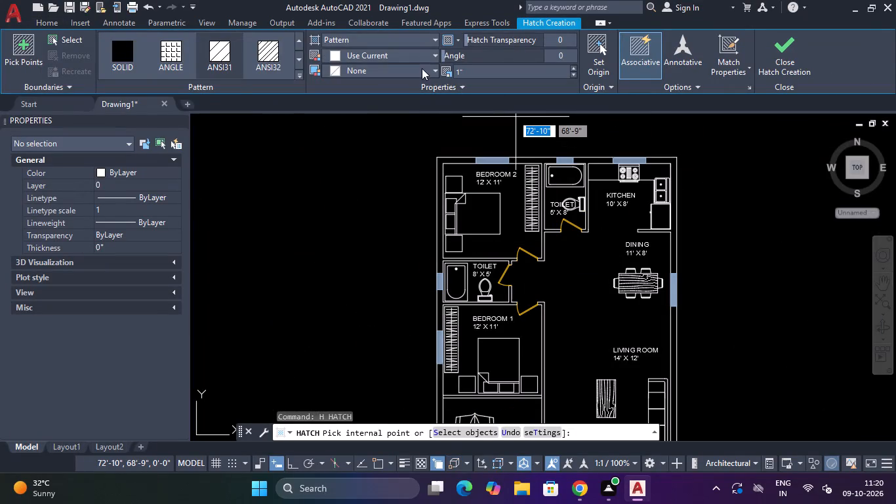
{"action": "left_click", "coordinate": [104, 49]}
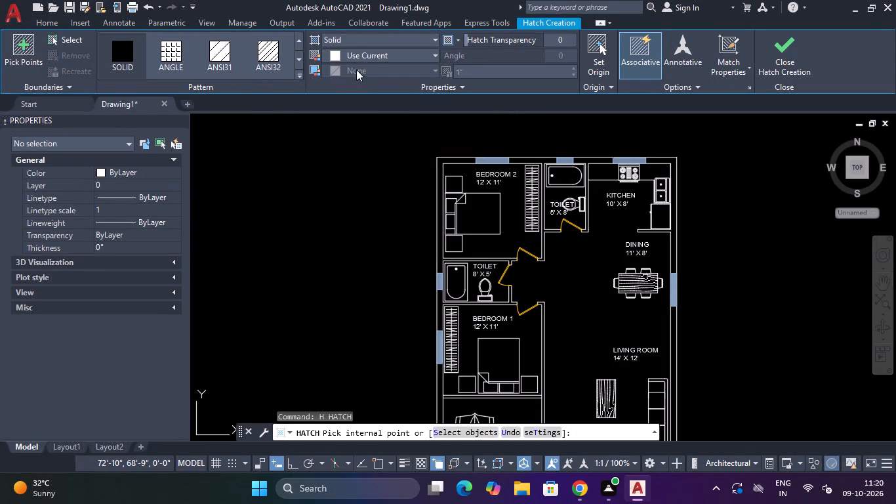
{"action": "left_click", "coordinate": [362, 58]}
{"action": "left_click", "coordinate": [329, 138]}
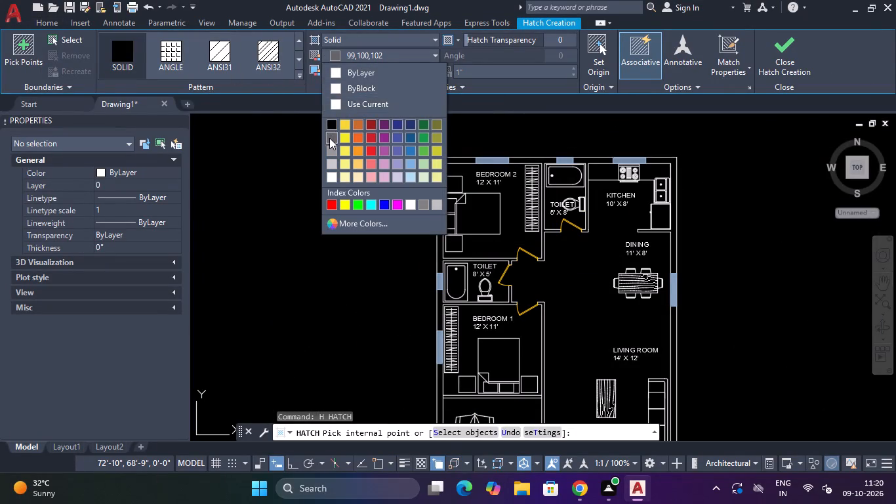
{"action": "scroll", "coordinate": [438, 159], "scroll_direction": "up", "scroll_amount": 2}
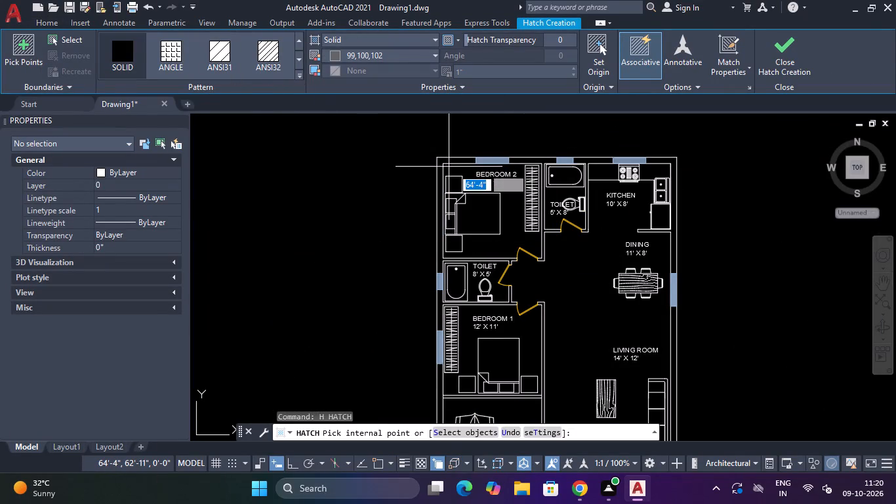
{"action": "left_click", "coordinate": [439, 161]}
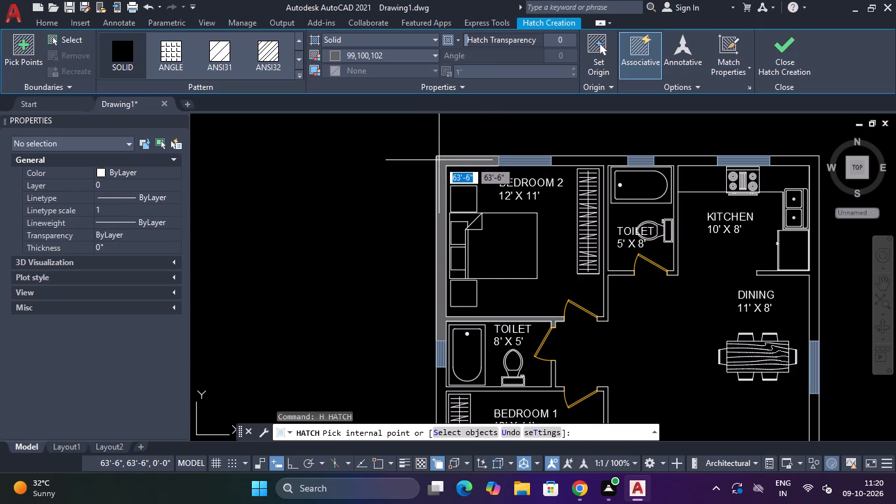
{"action": "key", "text": "Escape"}
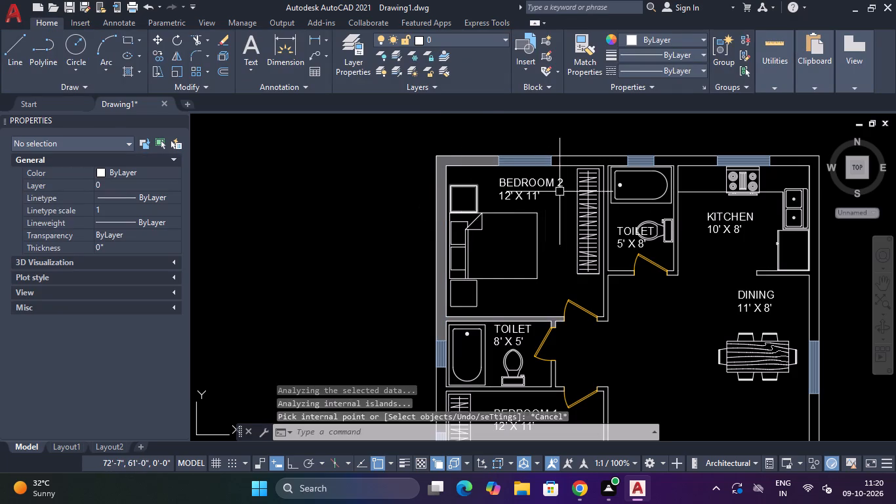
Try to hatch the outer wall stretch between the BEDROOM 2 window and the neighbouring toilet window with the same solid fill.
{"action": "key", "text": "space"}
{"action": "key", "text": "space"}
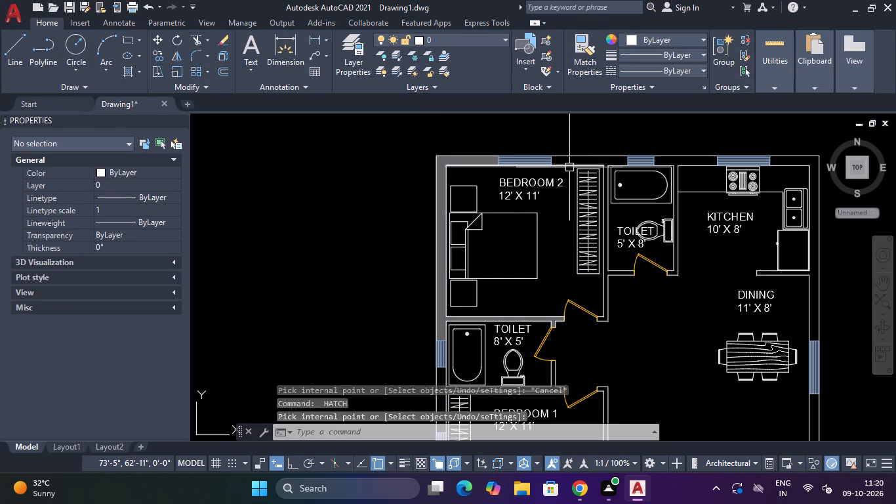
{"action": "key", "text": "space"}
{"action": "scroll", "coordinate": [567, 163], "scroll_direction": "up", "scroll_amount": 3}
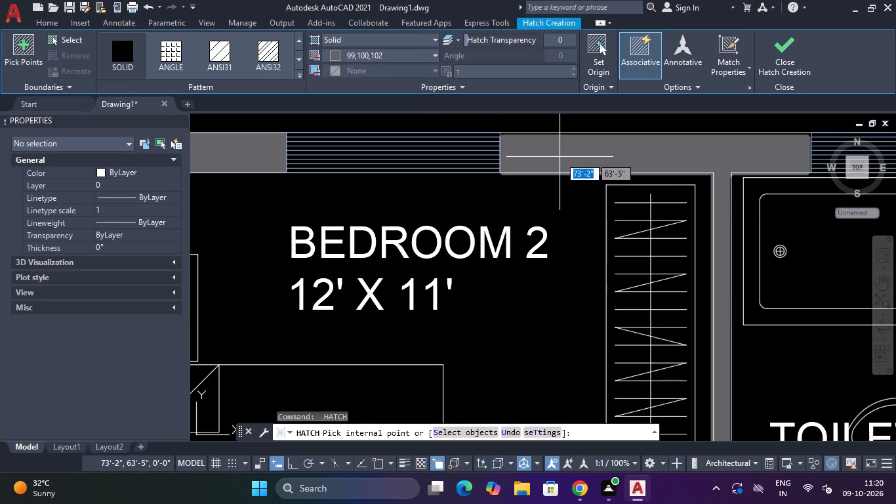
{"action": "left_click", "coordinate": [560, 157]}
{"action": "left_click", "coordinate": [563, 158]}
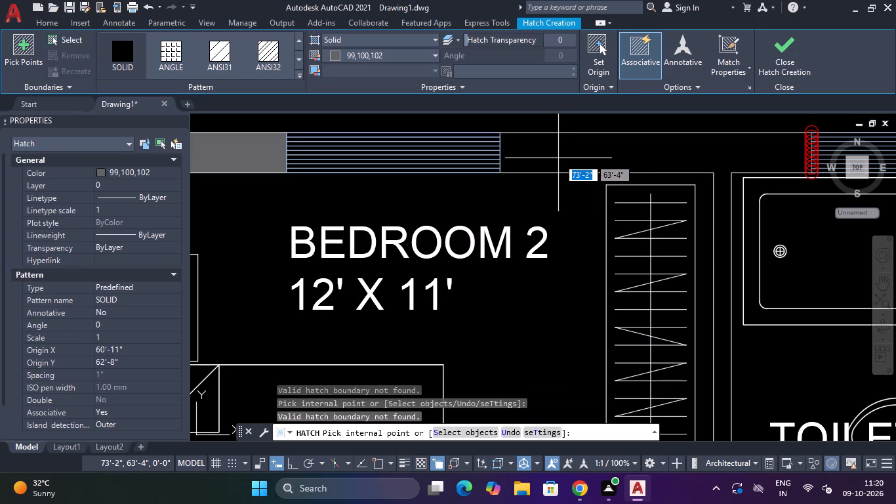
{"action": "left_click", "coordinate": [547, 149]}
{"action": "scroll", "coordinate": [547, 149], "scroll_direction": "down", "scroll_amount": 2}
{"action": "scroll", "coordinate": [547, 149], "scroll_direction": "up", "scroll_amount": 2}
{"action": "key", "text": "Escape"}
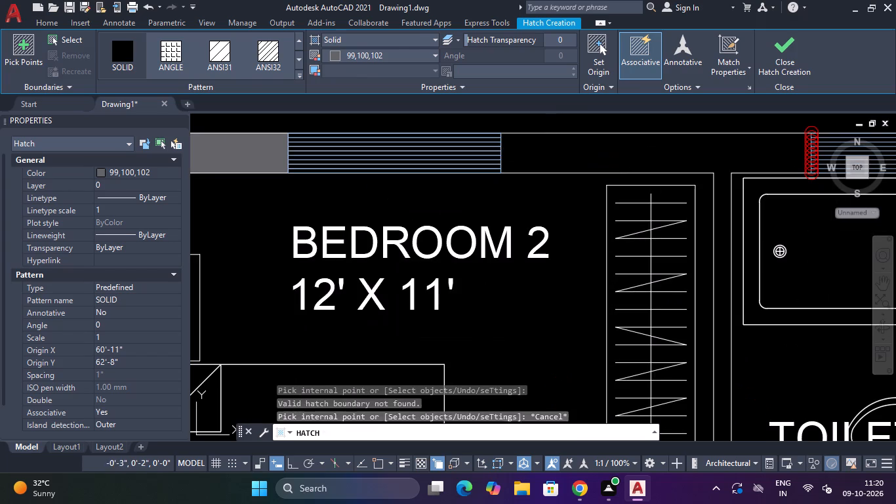
Hatch the kitchen's outer corner walls and the wall stretches between the kitchen, 5' x 8' toilet and BEDROOM 2 windows with solid grey.
{"action": "key", "text": "space"}
{"action": "key", "text": "space"}
{"action": "key", "text": "space"}
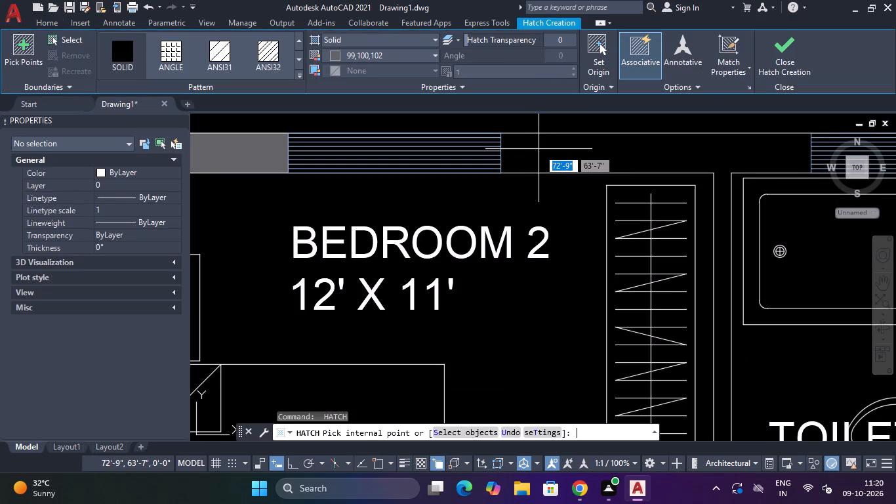
{"action": "left_click", "coordinate": [536, 144]}
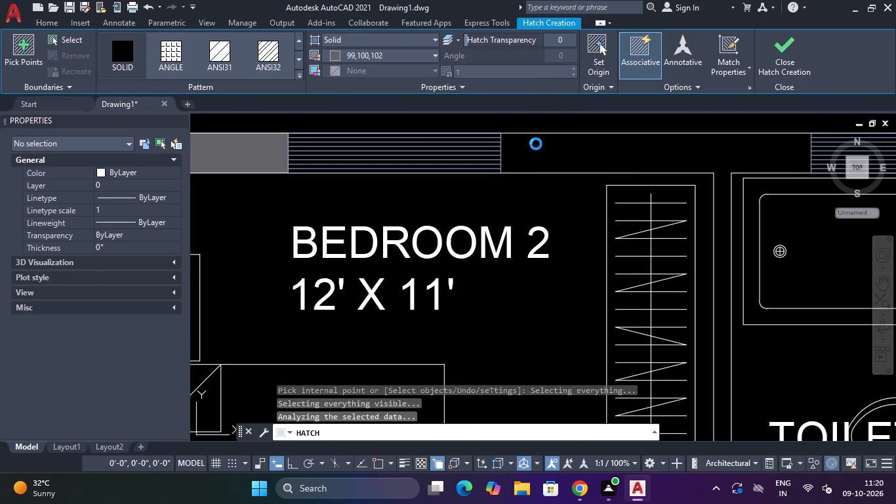
{"action": "scroll", "coordinate": [536, 144], "scroll_direction": "down", "scroll_amount": 4}
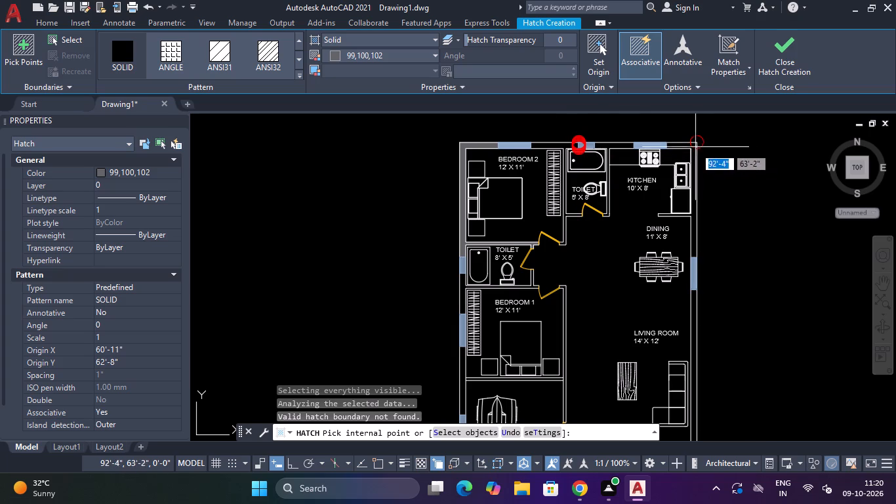
{"action": "scroll", "coordinate": [693, 146], "scroll_direction": "up", "scroll_amount": 3}
{"action": "left_click", "coordinate": [692, 144]}
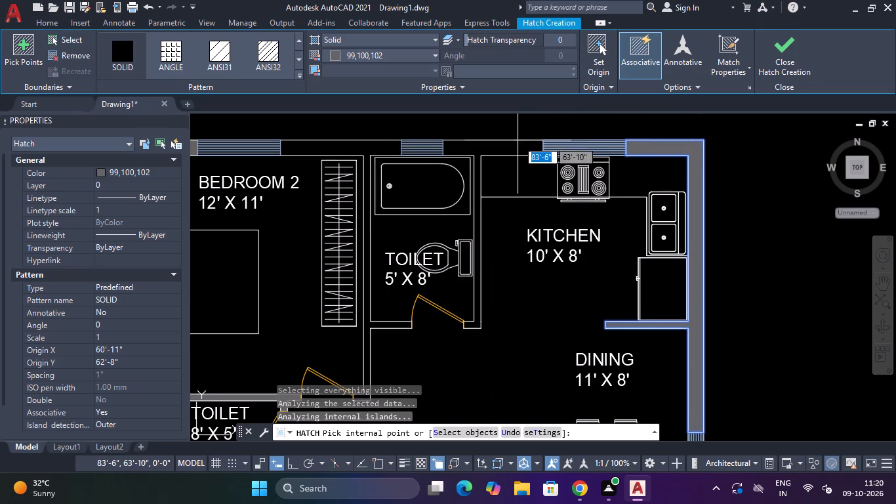
{"action": "left_click", "coordinate": [516, 145]}
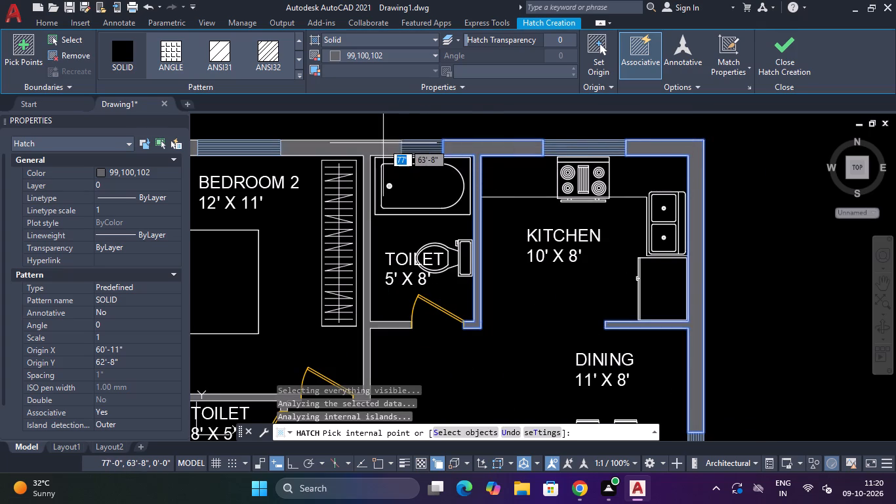
{"action": "left_click", "coordinate": [383, 143]}
{"action": "scroll", "coordinate": [383, 152], "scroll_direction": "down", "scroll_amount": 2}
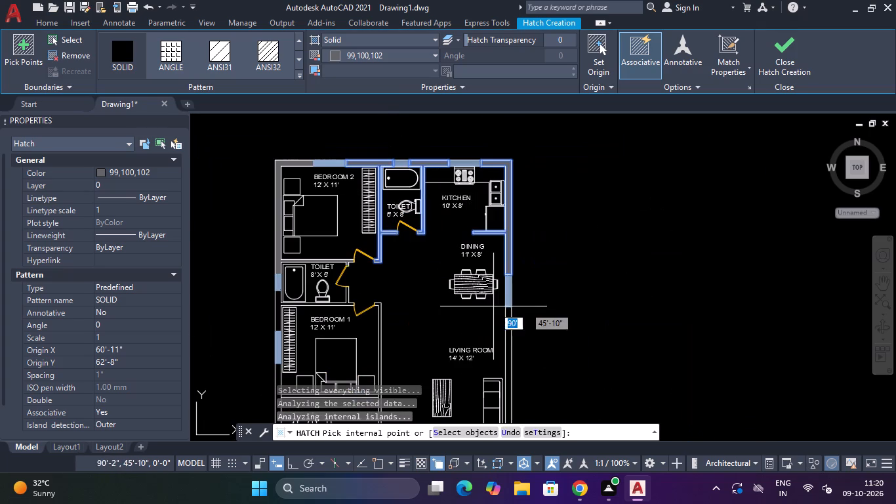
{"action": "scroll", "coordinate": [514, 328], "scroll_direction": "down", "scroll_amount": 2}
{"action": "scroll", "coordinate": [511, 333], "scroll_direction": "up", "scroll_amount": 4}
{"action": "key", "text": "Escape"}
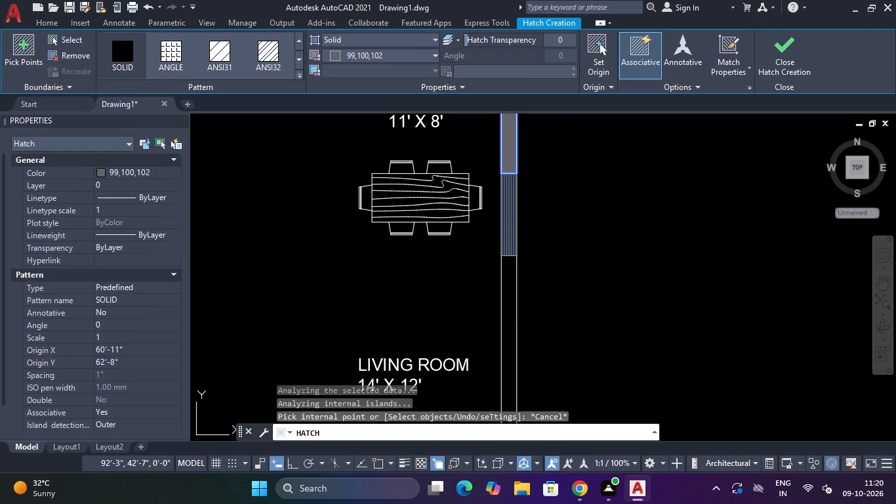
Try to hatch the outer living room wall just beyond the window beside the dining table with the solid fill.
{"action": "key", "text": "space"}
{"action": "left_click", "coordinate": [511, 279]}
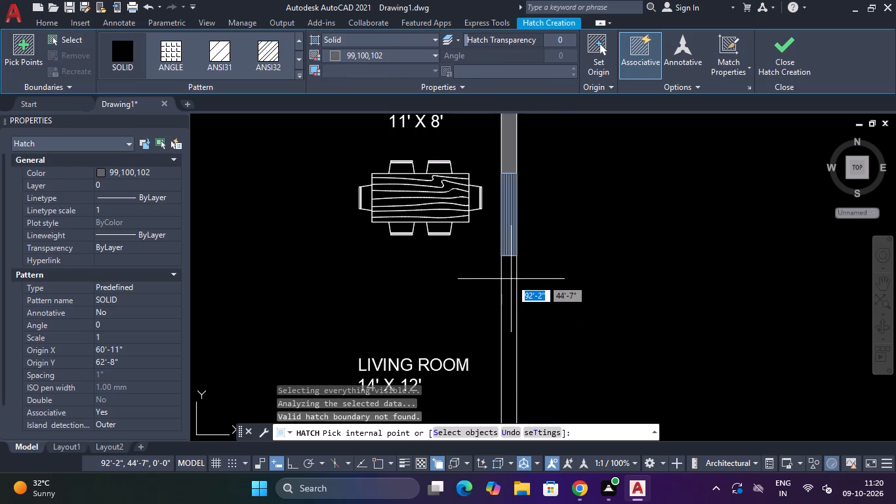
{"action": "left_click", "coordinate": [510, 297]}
Hatch the outer wall between the 8' x 5' toilet and BEDROOM 1 windows, with its connected partition, in solid 99,100,102.
{"action": "scroll", "coordinate": [510, 301], "scroll_direction": "down", "scroll_amount": 4}
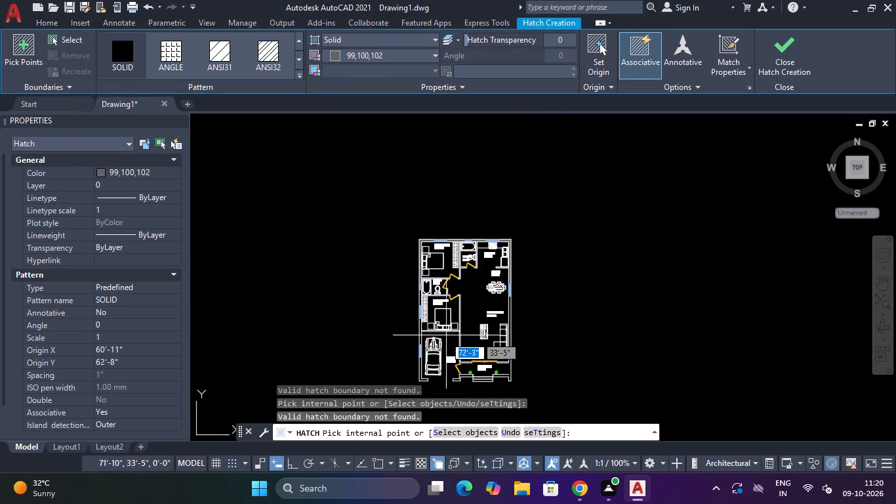
{"action": "scroll", "coordinate": [417, 294], "scroll_direction": "up", "scroll_amount": 4}
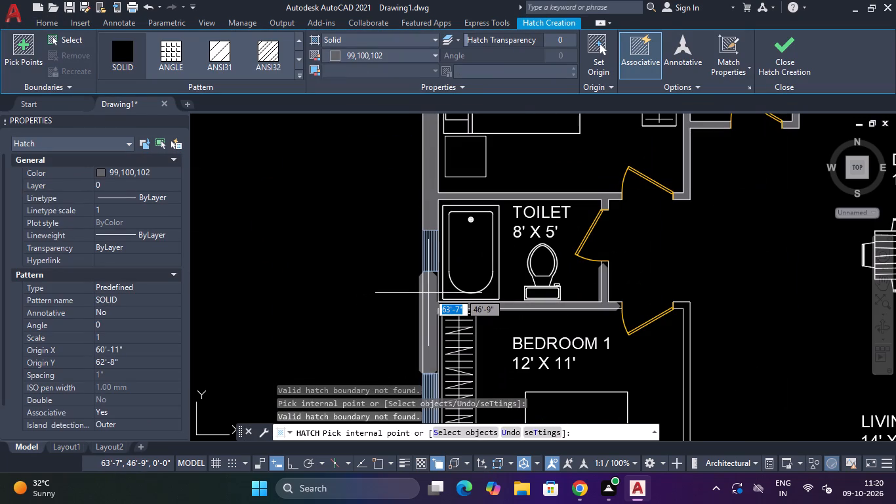
{"action": "left_click", "coordinate": [428, 293]}
{"action": "scroll", "coordinate": [428, 293], "scroll_direction": "down", "scroll_amount": 4}
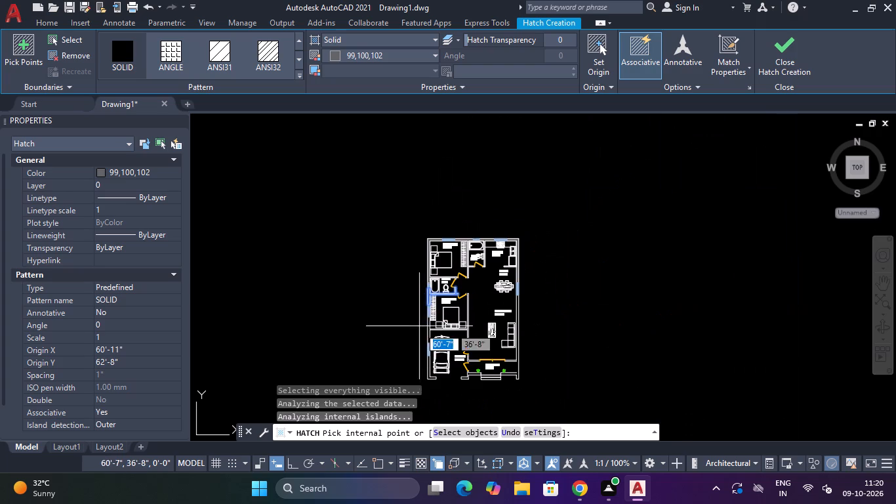
{"action": "scroll", "coordinate": [428, 338], "scroll_direction": "up", "scroll_amount": 3}
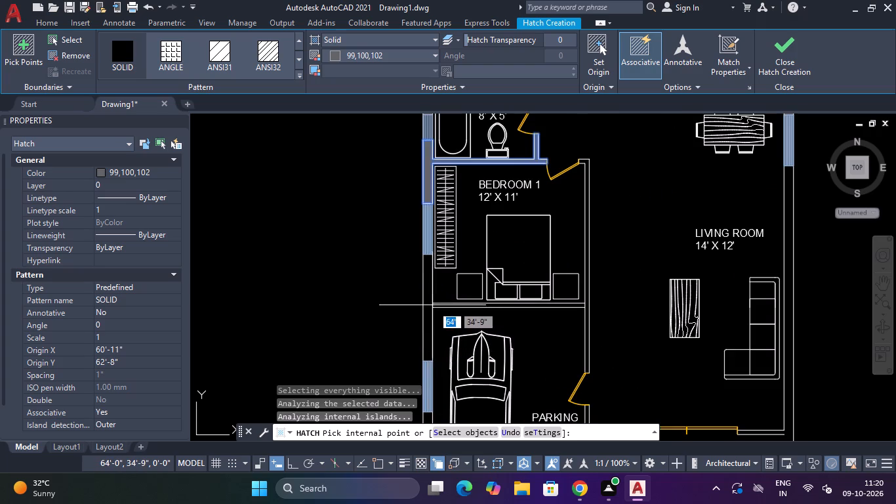
{"action": "scroll", "coordinate": [432, 305], "scroll_direction": "up", "scroll_amount": 3}
{"action": "key", "text": "Escape"}
Trim the wall line across the junction where the BEDROOM 1 and PARKING partition meets the outer wall.
{"action": "type", "text": "TR"}
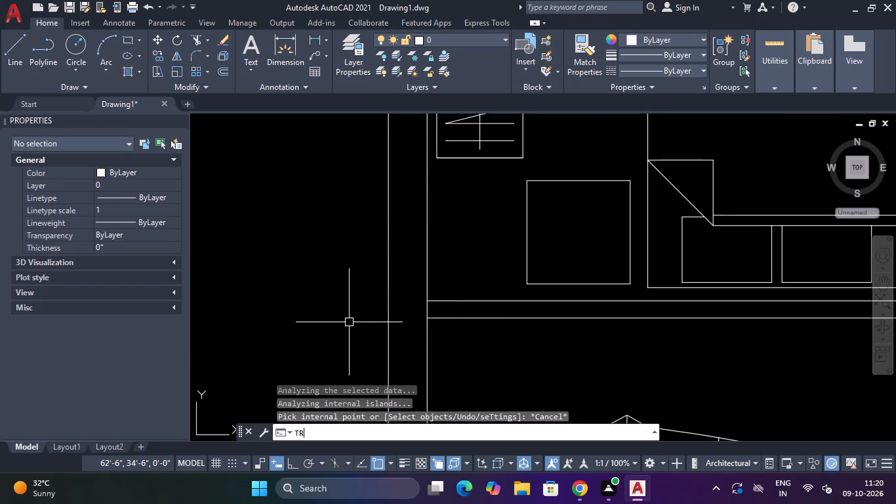
{"action": "key", "text": "space"}
{"action": "left_click", "coordinate": [428, 310]}
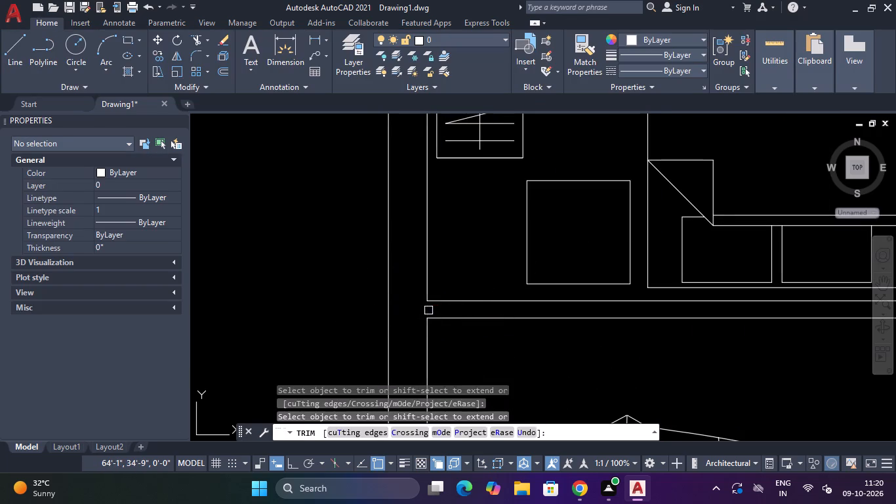
{"action": "key", "text": "Escape"}
{"action": "scroll", "coordinate": [388, 318], "scroll_direction": "down", "scroll_amount": 3}
{"action": "key", "text": "Escape"}
{"action": "key", "text": "space"}
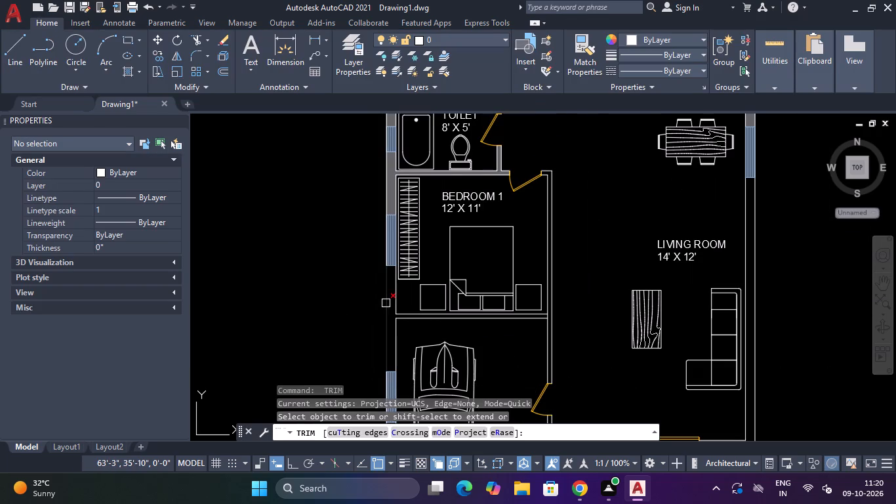
{"action": "key", "text": "Escape"}
Hatch the outer wall between the BEDROOM 1 and PARKING windows, with the connected partition, in the solid grey fill.
{"action": "key", "text": "h"}
{"action": "key", "text": "space"}
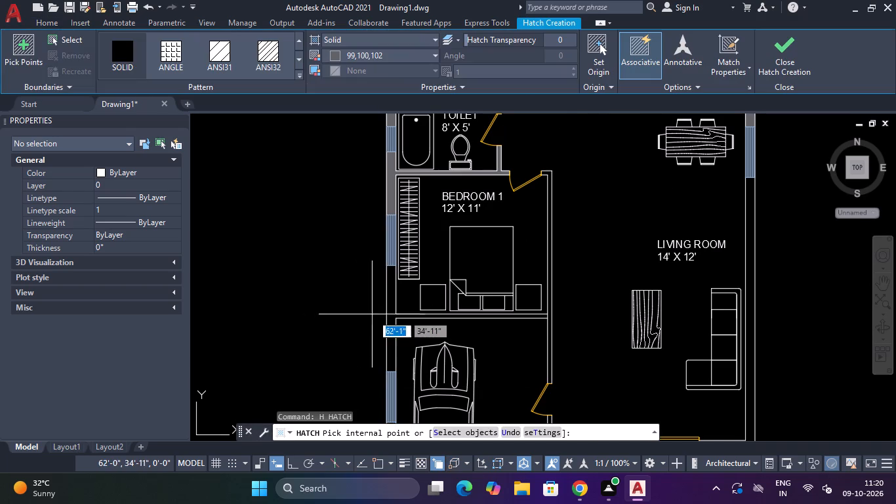
{"action": "left_click", "coordinate": [389, 310]}
{"action": "scroll", "coordinate": [389, 310], "scroll_direction": "down", "scroll_amount": 3}
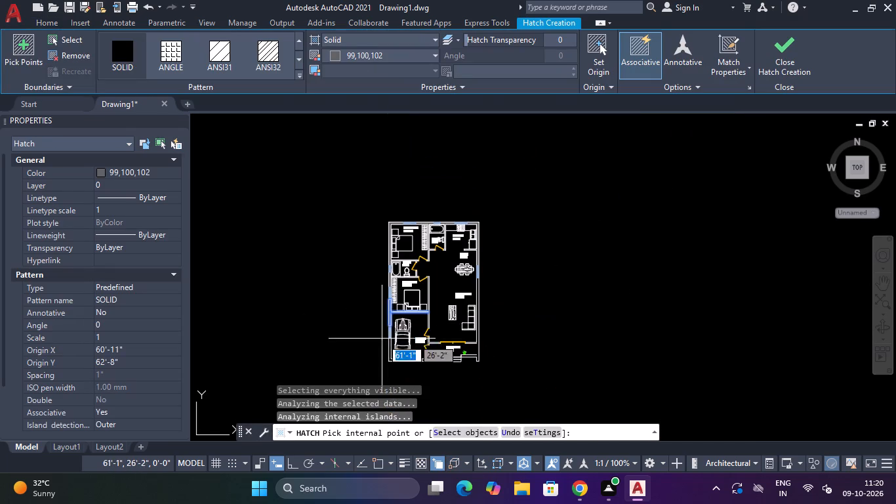
{"action": "scroll", "coordinate": [436, 310], "scroll_direction": "up", "scroll_amount": 3}
{"action": "key", "text": "Escape"}
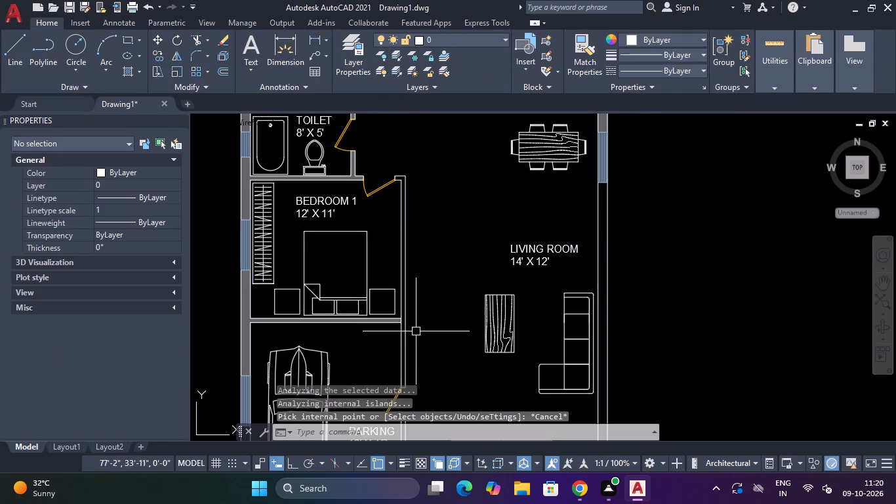
Trim the wall line where the BEDROOM 1 and PARKING partition meets the inner wall beside the LIVING ROOM.
{"action": "scroll", "coordinate": [411, 324], "scroll_direction": "up", "scroll_amount": 3}
{"action": "type", "text": "TR"}
{"action": "key", "text": "space"}
{"action": "left_click", "coordinate": [367, 312]}
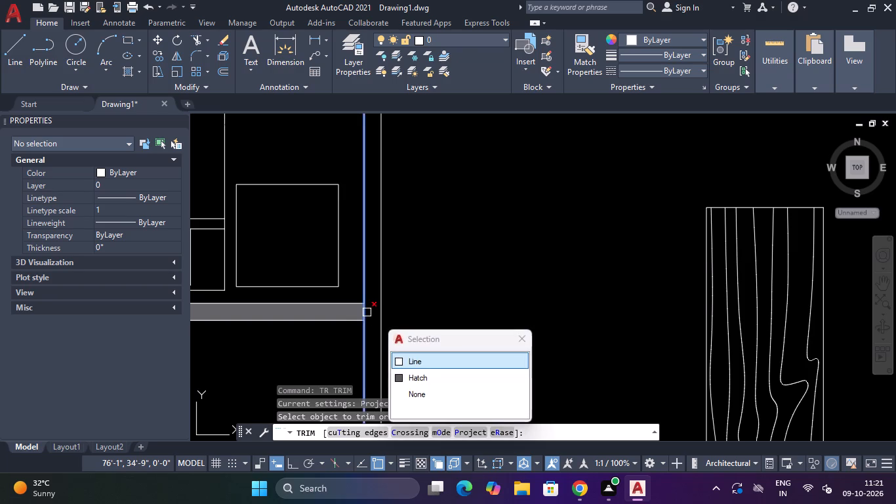
{"action": "left_click", "coordinate": [426, 364]}
{"action": "key", "text": "Escape"}
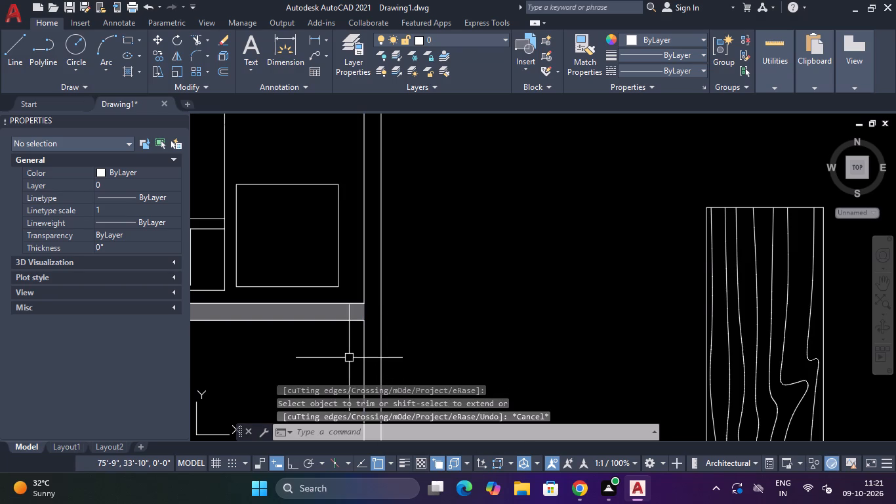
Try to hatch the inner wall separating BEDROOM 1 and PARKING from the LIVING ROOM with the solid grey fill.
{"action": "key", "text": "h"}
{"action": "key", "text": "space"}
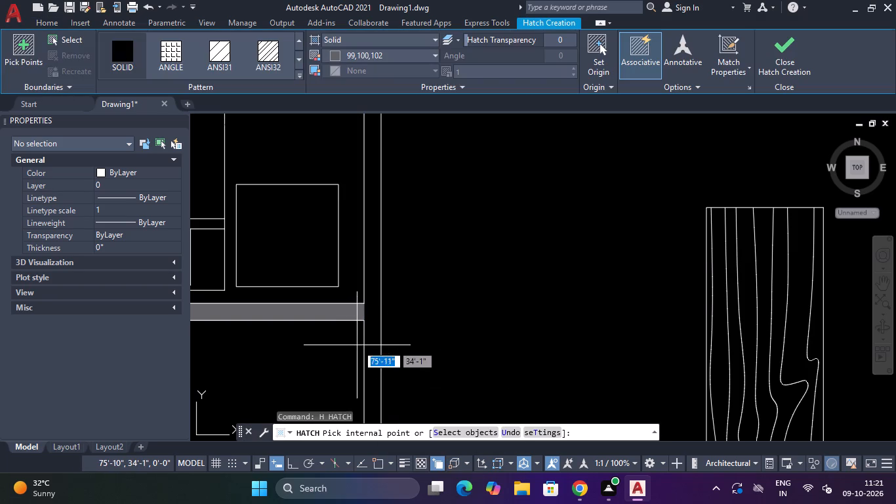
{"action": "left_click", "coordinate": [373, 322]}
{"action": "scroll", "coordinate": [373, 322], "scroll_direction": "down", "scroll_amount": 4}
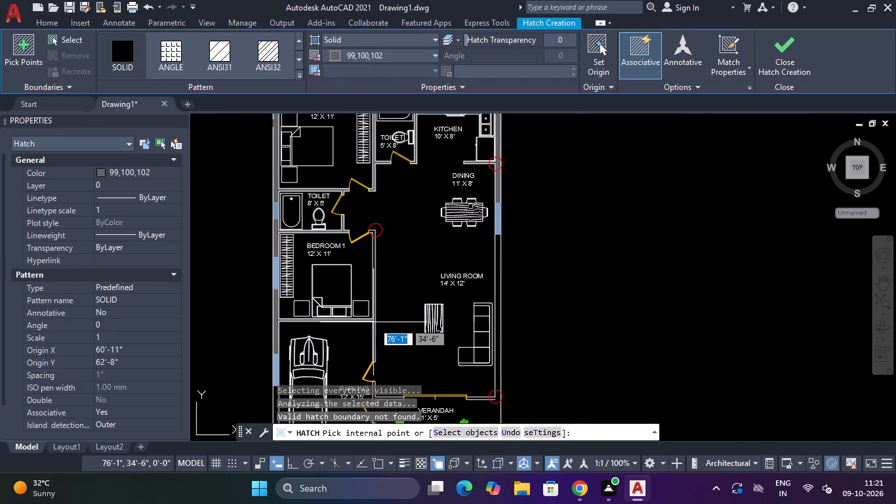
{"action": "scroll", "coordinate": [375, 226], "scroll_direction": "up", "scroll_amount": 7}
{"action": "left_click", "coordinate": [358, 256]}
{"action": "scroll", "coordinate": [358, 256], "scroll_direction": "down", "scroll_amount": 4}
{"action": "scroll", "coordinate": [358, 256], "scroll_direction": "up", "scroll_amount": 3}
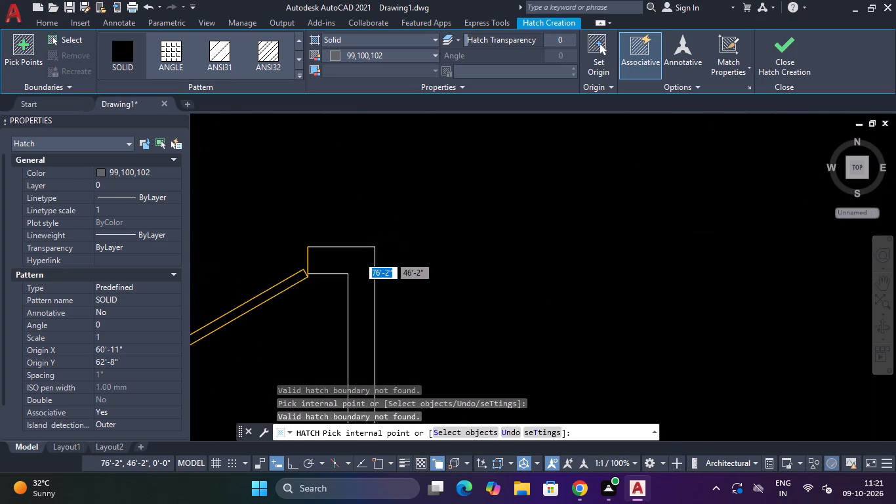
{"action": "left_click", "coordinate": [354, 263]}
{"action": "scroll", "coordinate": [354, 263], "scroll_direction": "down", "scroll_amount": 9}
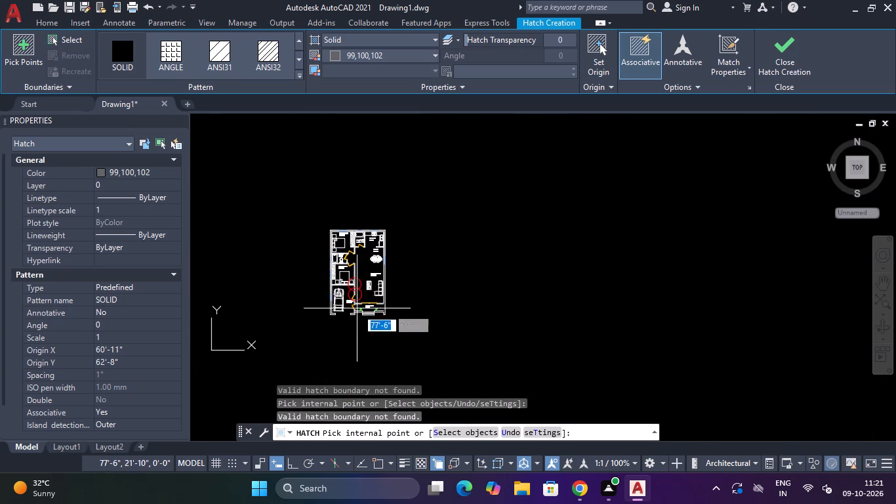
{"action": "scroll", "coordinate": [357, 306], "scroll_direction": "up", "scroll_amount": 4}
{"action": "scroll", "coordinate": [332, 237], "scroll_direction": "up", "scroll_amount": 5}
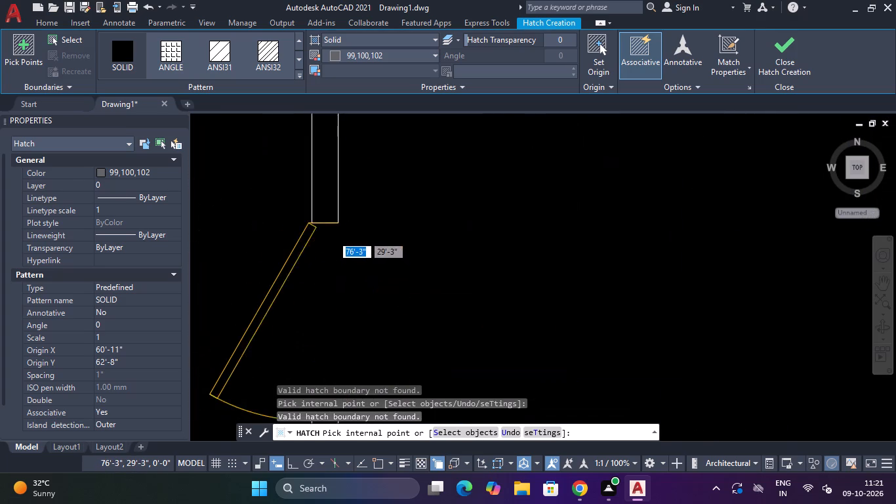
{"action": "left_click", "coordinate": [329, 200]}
Hatch the outer PARKING corner wall, the front wall between PARKING and the verandah steps, and the wall between the two PARKING doors.
{"action": "scroll", "coordinate": [329, 200], "scroll_direction": "down", "scroll_amount": 6}
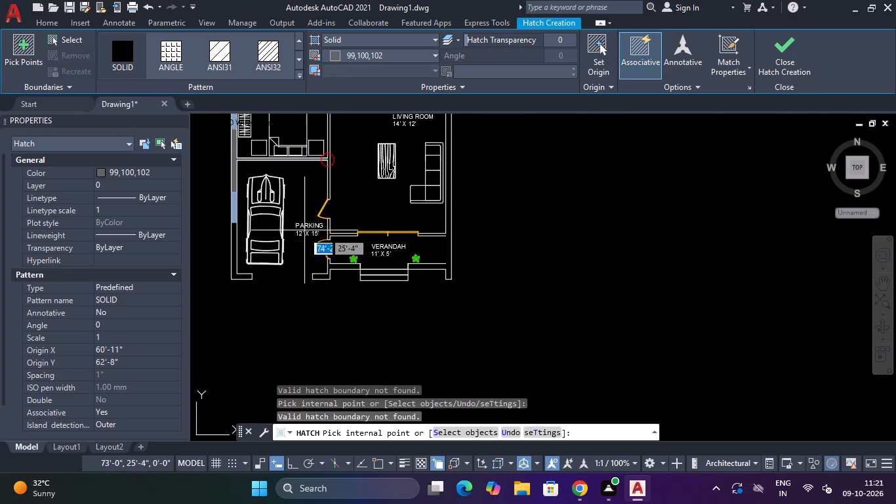
{"action": "scroll", "coordinate": [237, 274], "scroll_direction": "up", "scroll_amount": 2}
{"action": "left_click", "coordinate": [234, 280]}
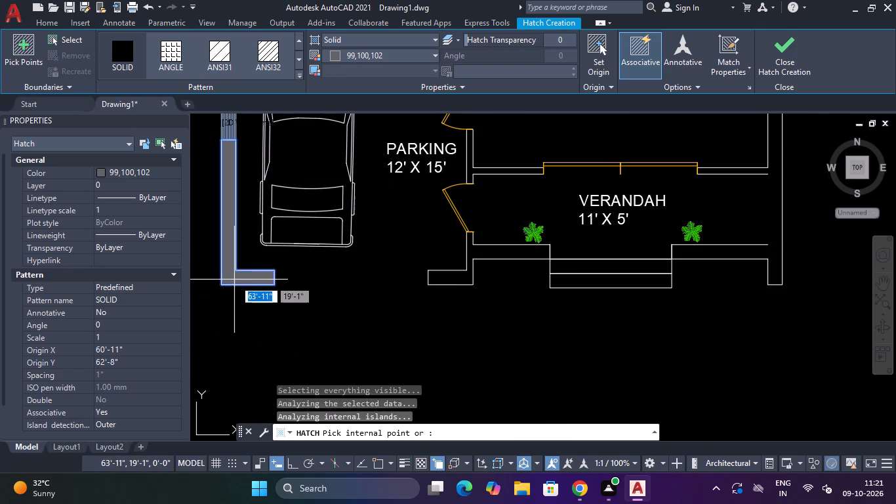
{"action": "left_click", "coordinate": [462, 278]}
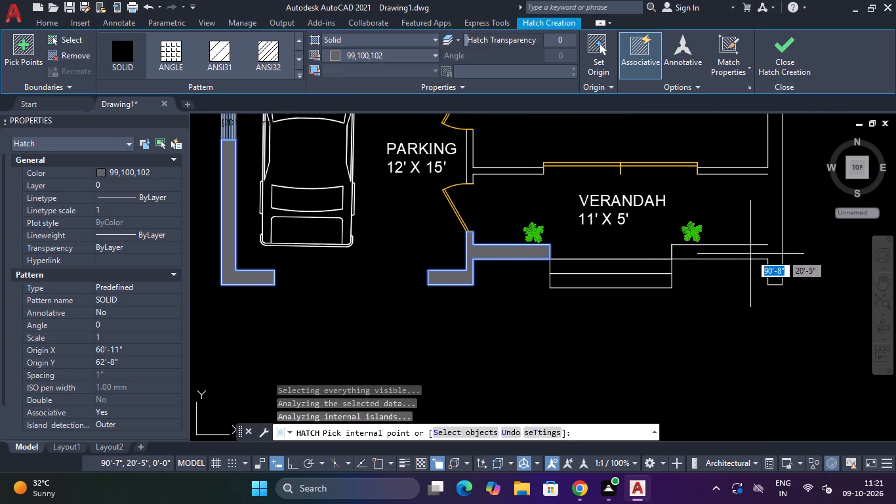
{"action": "middle_click_drag", "start_coordinate": [753, 215], "coordinate": [686, 301]}
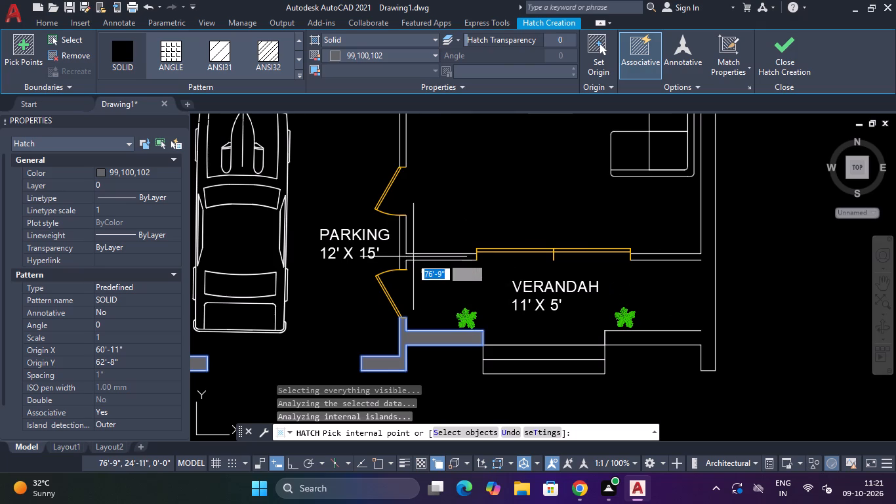
{"action": "left_click", "coordinate": [403, 259]}
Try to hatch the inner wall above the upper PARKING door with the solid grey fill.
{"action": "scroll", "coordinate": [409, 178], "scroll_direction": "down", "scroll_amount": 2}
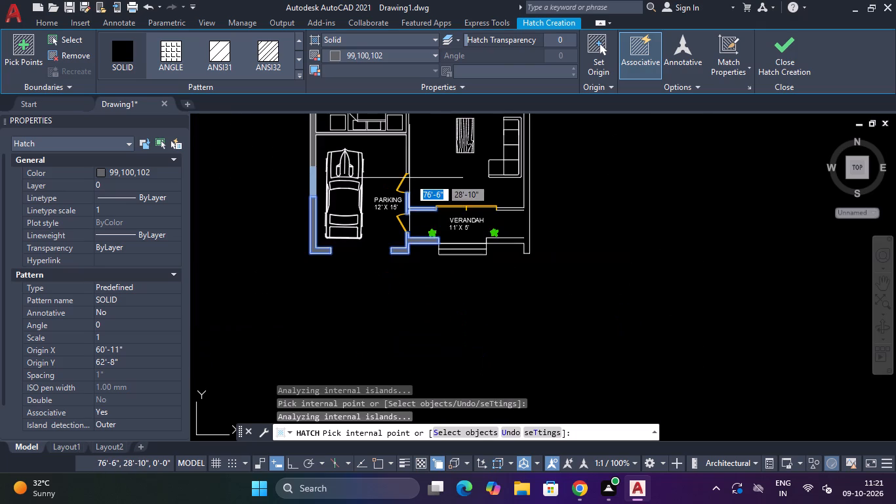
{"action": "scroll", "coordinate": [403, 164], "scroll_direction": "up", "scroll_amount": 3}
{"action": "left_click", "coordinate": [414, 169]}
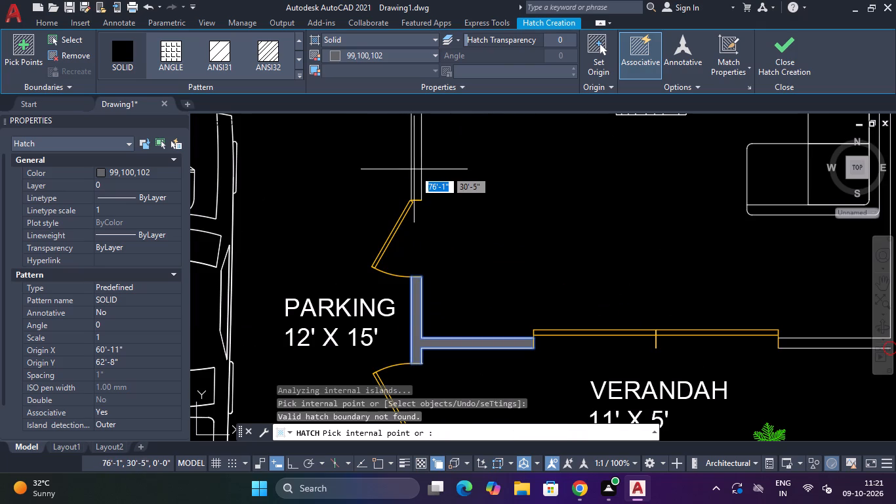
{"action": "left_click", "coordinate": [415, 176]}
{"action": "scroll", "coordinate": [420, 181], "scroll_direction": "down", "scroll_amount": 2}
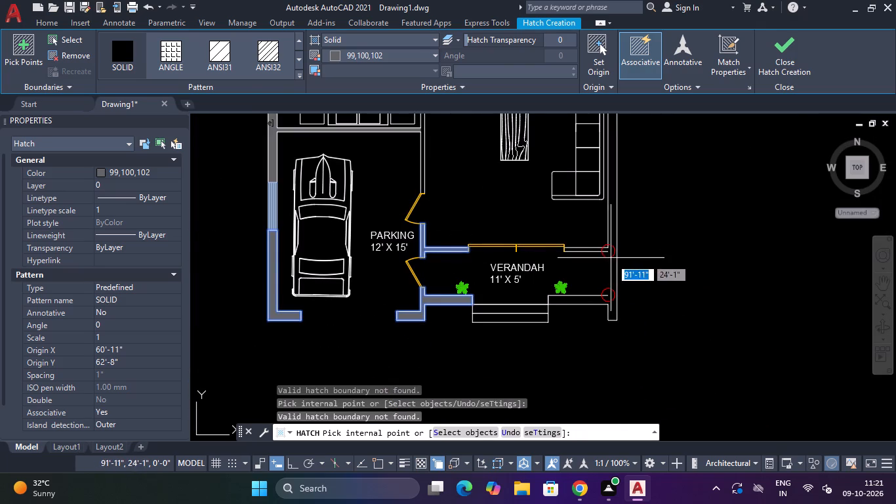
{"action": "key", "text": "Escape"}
Draw a line along the inner face of the VERANDAH's outer side wall, joining the ends of its rear and front walls.
{"action": "type", "text": "L"}
{"action": "key", "text": "space"}
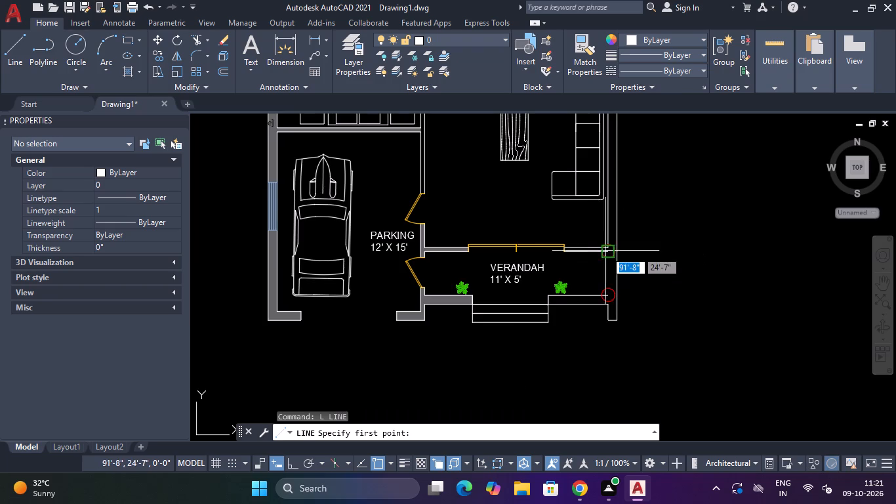
{"action": "scroll", "coordinate": [601, 247], "scroll_direction": "up", "scroll_amount": 3}
{"action": "left_click", "coordinate": [627, 267]}
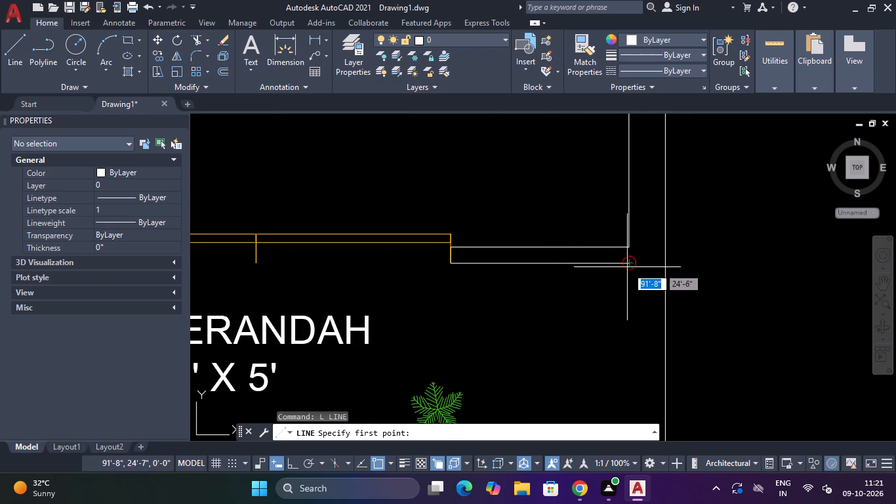
{"action": "scroll", "coordinate": [624, 304], "scroll_direction": "down", "scroll_amount": 2}
{"action": "left_click", "coordinate": [626, 356]}
{"action": "key", "text": "Escape"}
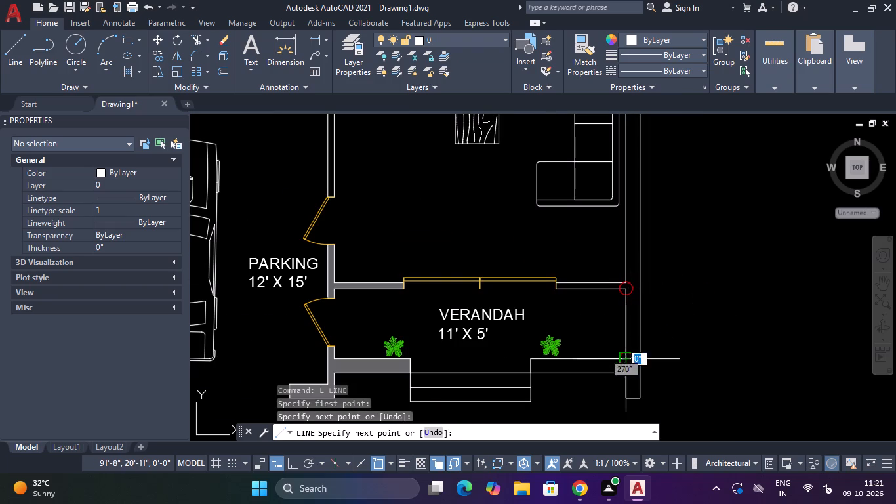
Hatch the outer wall along the LIVING ROOM and VERANDAH, with its connected wall stubs, in the solid grey fill.
{"action": "scroll", "coordinate": [632, 301], "scroll_direction": "up", "scroll_amount": 1}
{"action": "scroll", "coordinate": [632, 300], "scroll_direction": "down", "scroll_amount": 2}
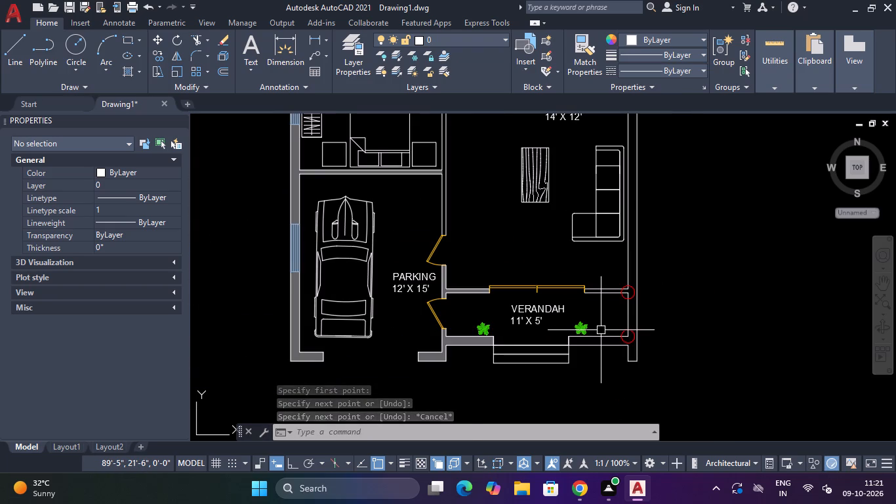
{"action": "key", "text": "g"}
{"action": "key", "text": "BackSpace"}
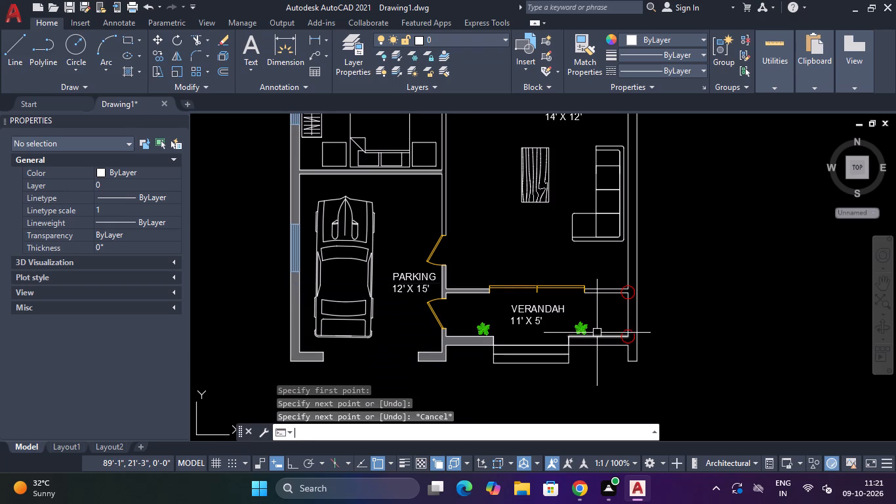
{"action": "type", "text": "H"}
{"action": "key", "text": "space"}
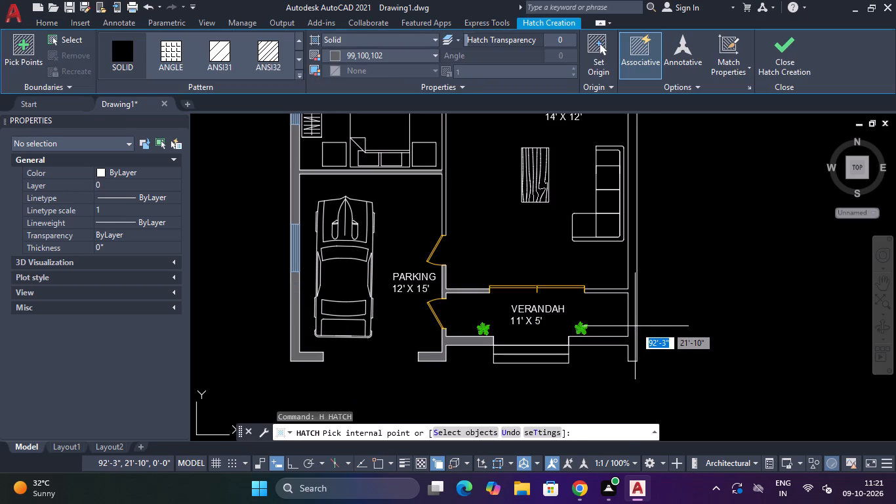
{"action": "left_click", "coordinate": [631, 326]}
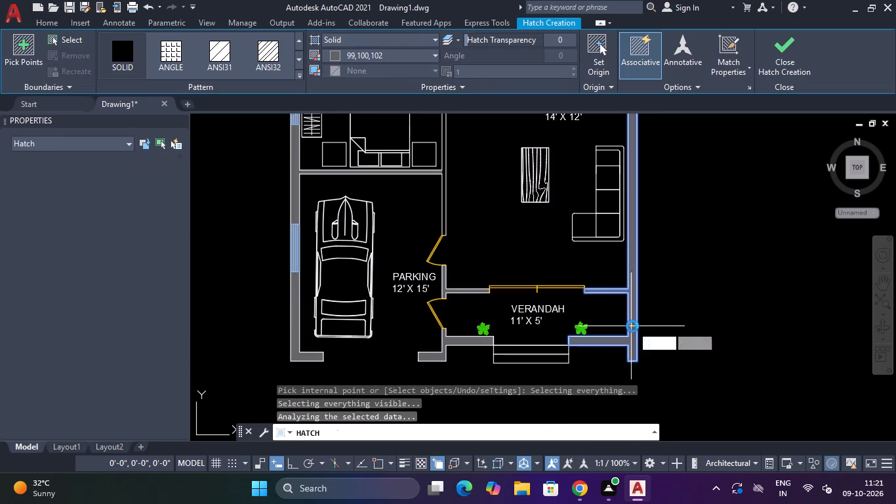
{"action": "scroll", "coordinate": [632, 326], "scroll_direction": "down", "scroll_amount": 2}
{"action": "key", "text": "Escape"}
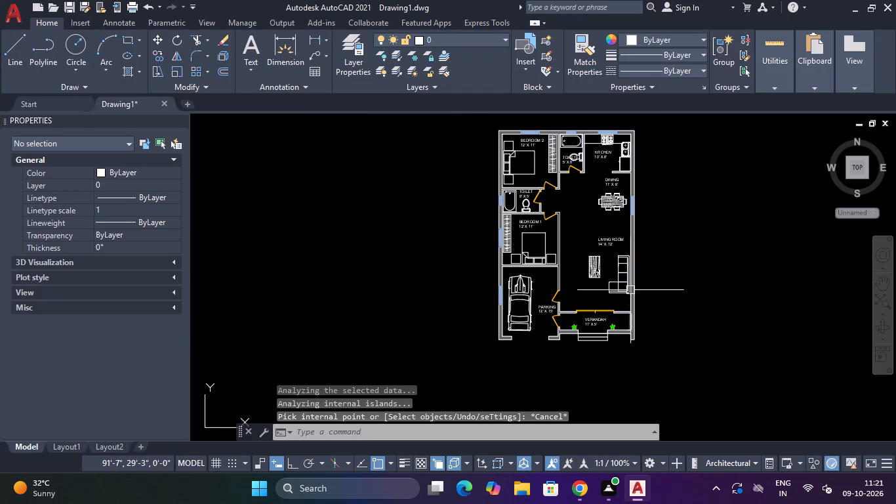
Hatch the inner wall separating BEDROOM 1 and PARKING from the LIVING ROOM, starting beside the BEDROOM 1 door, in solid grey.
{"action": "key", "text": "space"}
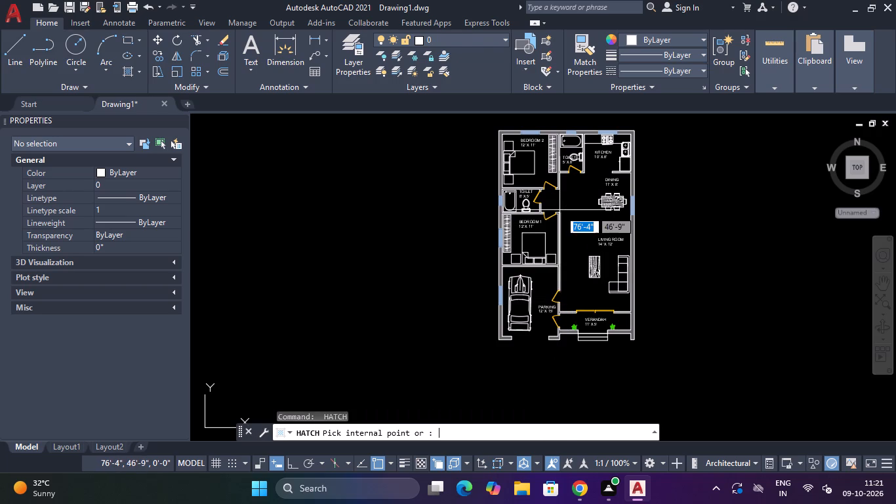
{"action": "scroll", "coordinate": [558, 209], "scroll_direction": "up", "scroll_amount": 3}
{"action": "left_click", "coordinate": [558, 220]}
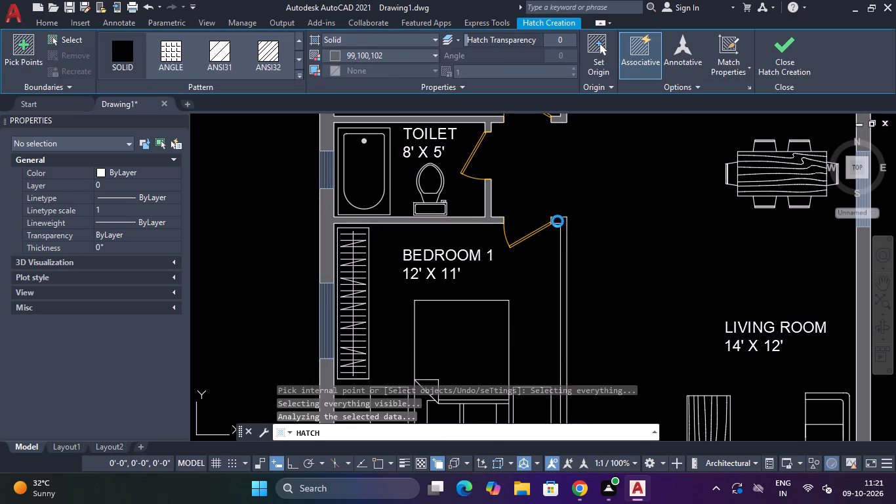
{"action": "scroll", "coordinate": [558, 221], "scroll_direction": "down", "scroll_amount": 3}
{"action": "key", "text": "Escape"}
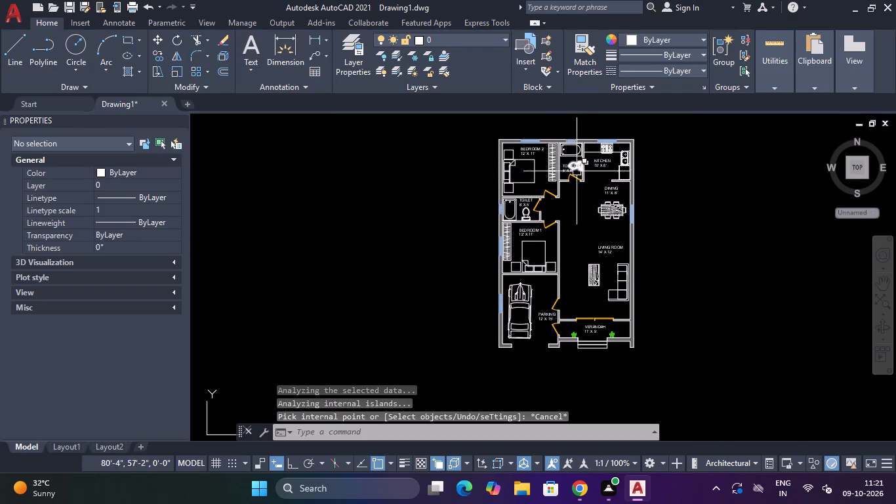
Move the TOILET 5' X 8' label about 1' up toward the bathtub, away from the toilet fixture.
{"action": "scroll", "coordinate": [577, 171], "scroll_direction": "down", "scroll_amount": 2}
{"action": "scroll", "coordinate": [583, 167], "scroll_direction": "up", "scroll_amount": 5}
{"action": "scroll", "coordinate": [574, 188], "scroll_direction": "down", "scroll_amount": 2}
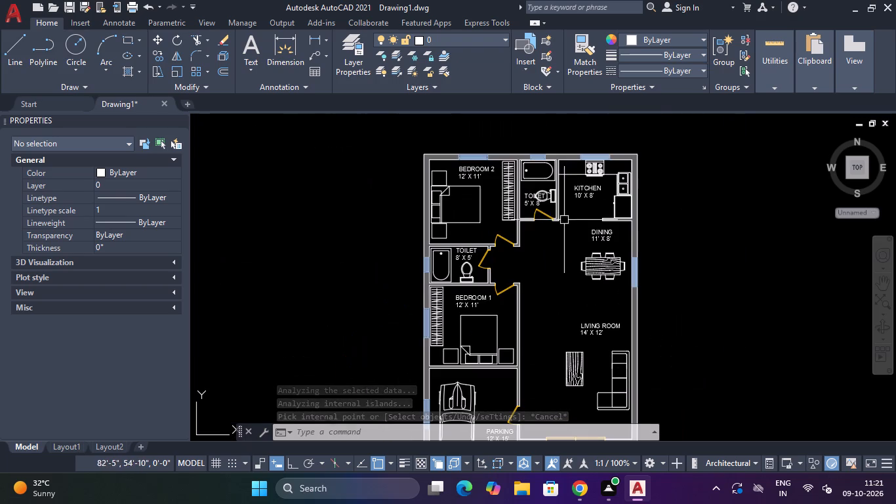
{"action": "scroll", "coordinate": [524, 196], "scroll_direction": "up", "scroll_amount": 2}
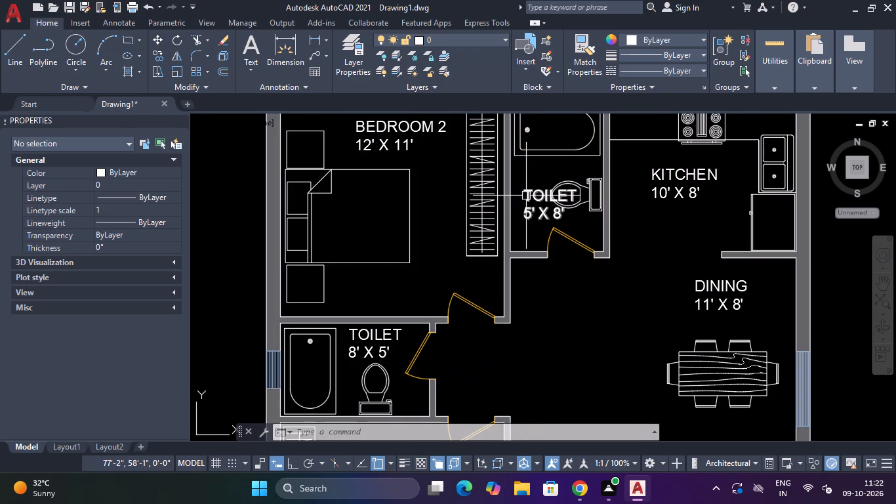
{"action": "left_click", "coordinate": [529, 196]}
{"action": "type", "text": "M"}
{"action": "key", "text": "space"}
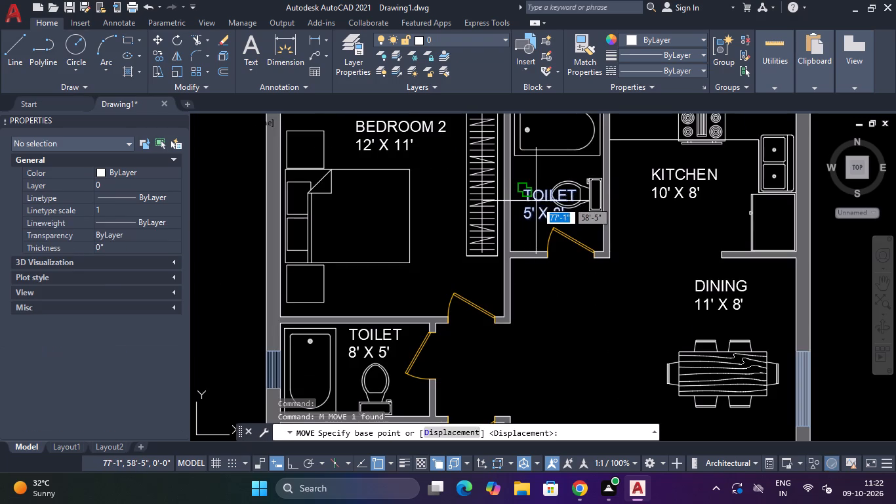
{"action": "left_click", "coordinate": [536, 201]}
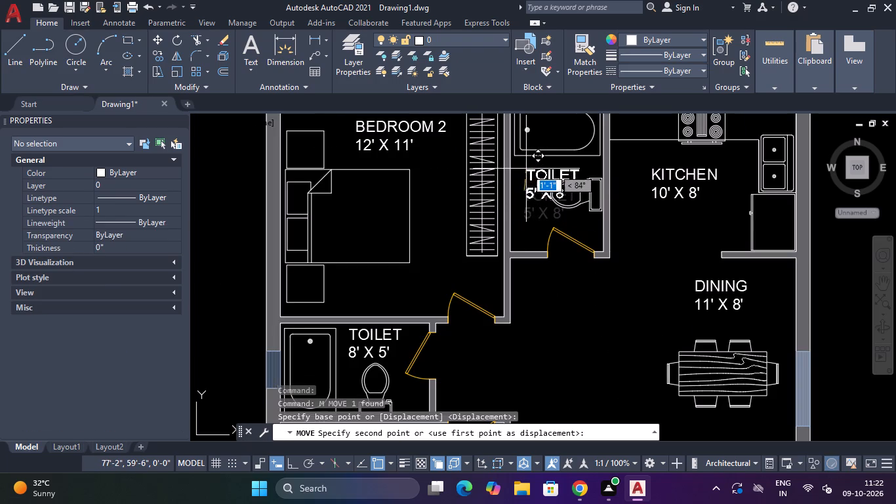
{"action": "left_click", "coordinate": [526, 169]}
{"action": "scroll", "coordinate": [532, 213], "scroll_direction": "down", "scroll_amount": 3}
{"action": "scroll", "coordinate": [495, 197], "scroll_direction": "up", "scroll_amount": 2}
{"action": "key", "text": "Escape"}
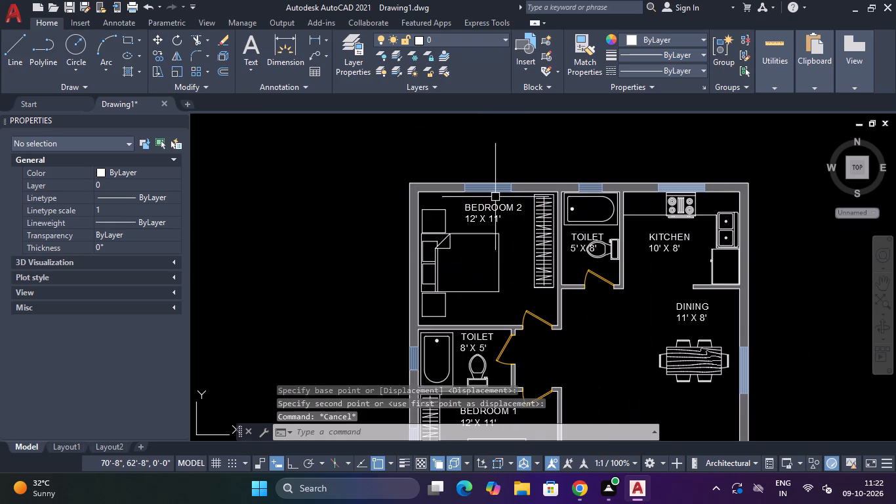
Move the BEDROOM 2 label about 8' down to the clear floor between the bed and the TOILET wall.
{"action": "left_click", "coordinate": [495, 205]}
{"action": "type", "text": "M"}
{"action": "key", "text": "space"}
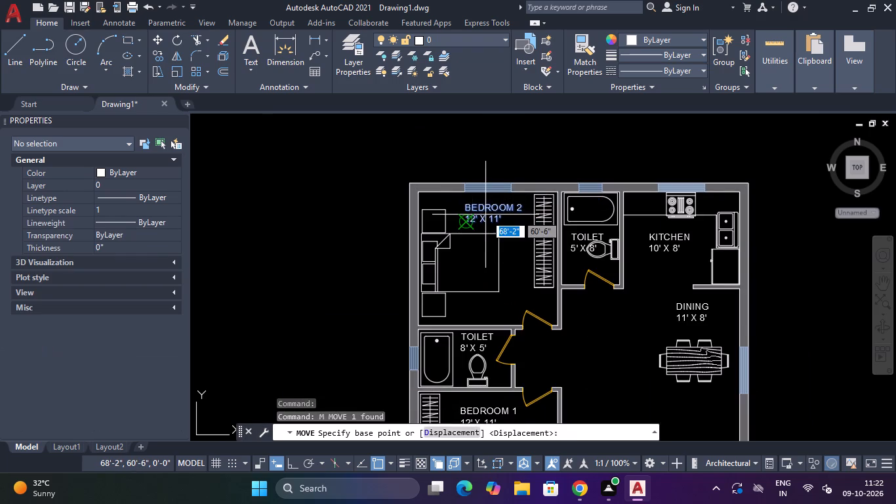
{"action": "left_click", "coordinate": [485, 215]}
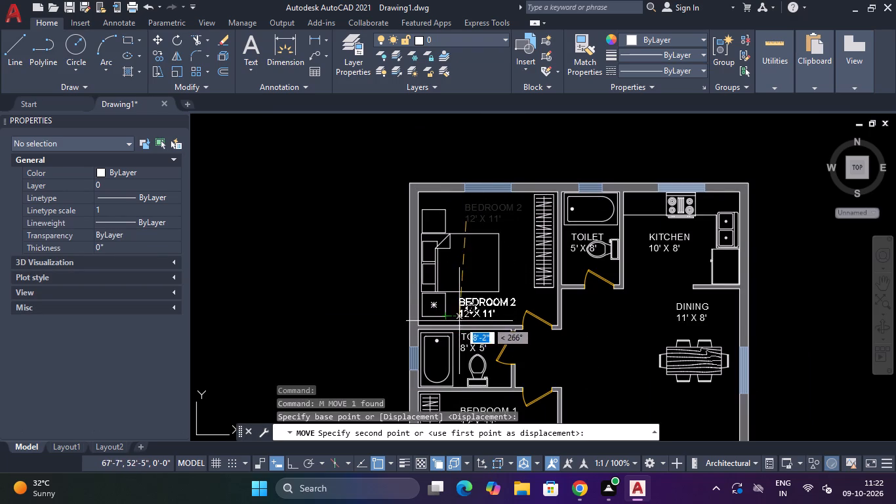
{"action": "left_click", "coordinate": [459, 321]}
{"action": "scroll", "coordinate": [589, 318], "scroll_direction": "down", "scroll_amount": 3}
{"action": "scroll", "coordinate": [594, 327], "scroll_direction": "up", "scroll_amount": 3}
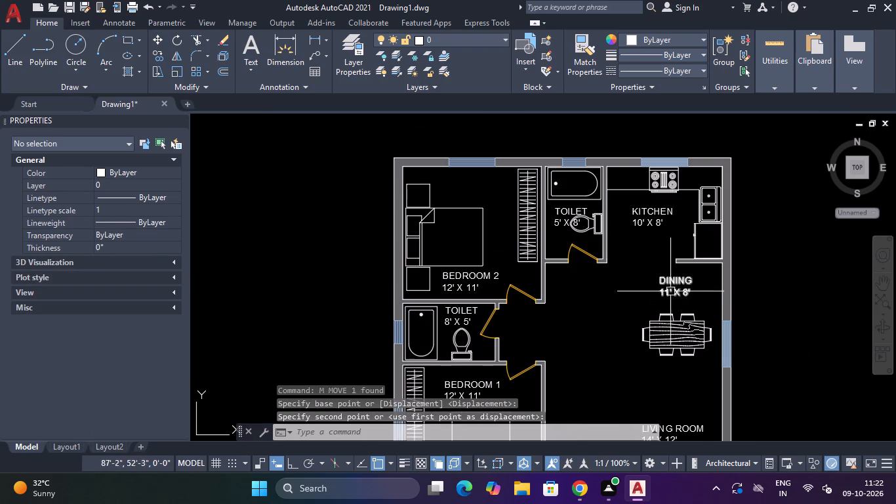
Move the DINING label from above the dining table to just below it.
{"action": "left_click", "coordinate": [680, 284]}
{"action": "key", "text": "m"}
{"action": "key", "text": "space"}
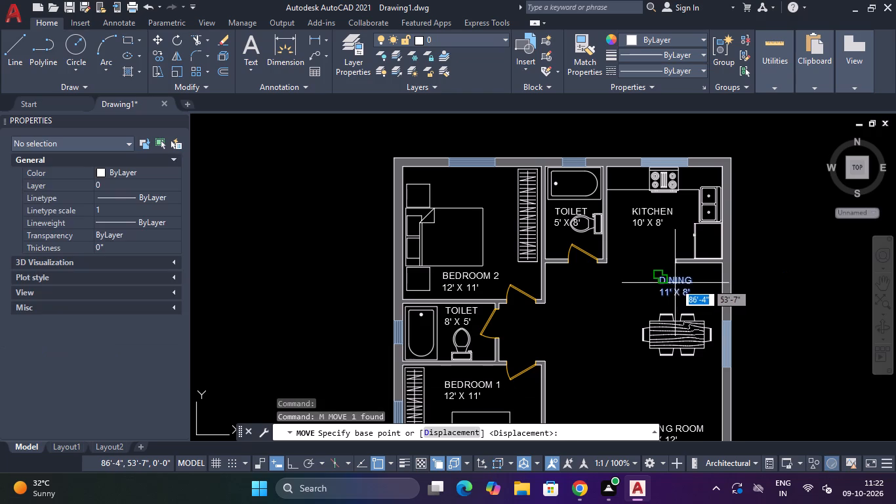
{"action": "left_click", "coordinate": [674, 283]}
{"action": "middle_click_drag", "start_coordinate": [665, 364], "coordinate": [664, 332]}
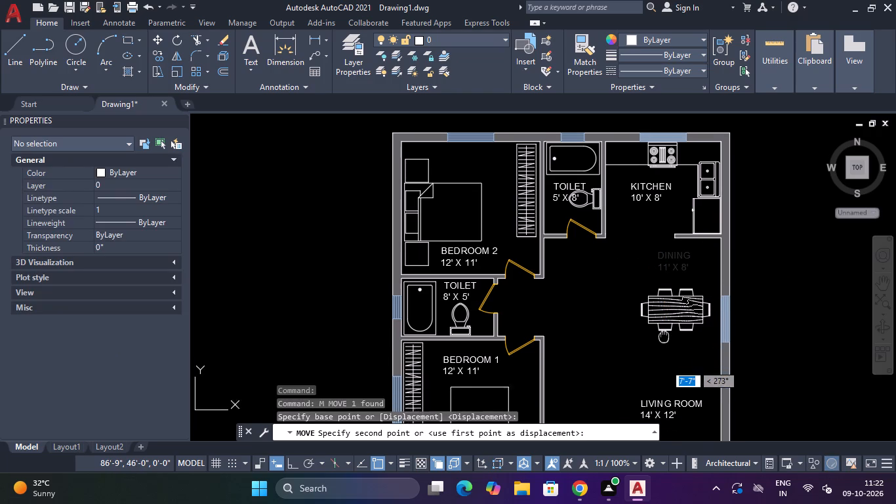
{"action": "middle_click_drag", "start_coordinate": [664, 332], "coordinate": [664, 306]}
{"action": "left_click", "coordinate": [659, 306]}
{"action": "scroll", "coordinate": [643, 362], "scroll_direction": "down", "scroll_amount": 3}
{"action": "scroll", "coordinate": [643, 363], "scroll_direction": "up", "scroll_amount": 3}
Move the LIVING ROOM label down, beside the upper end of the wooden table and sofa.
{"action": "left_click", "coordinate": [677, 354]}
{"action": "left_click", "coordinate": [664, 379]}
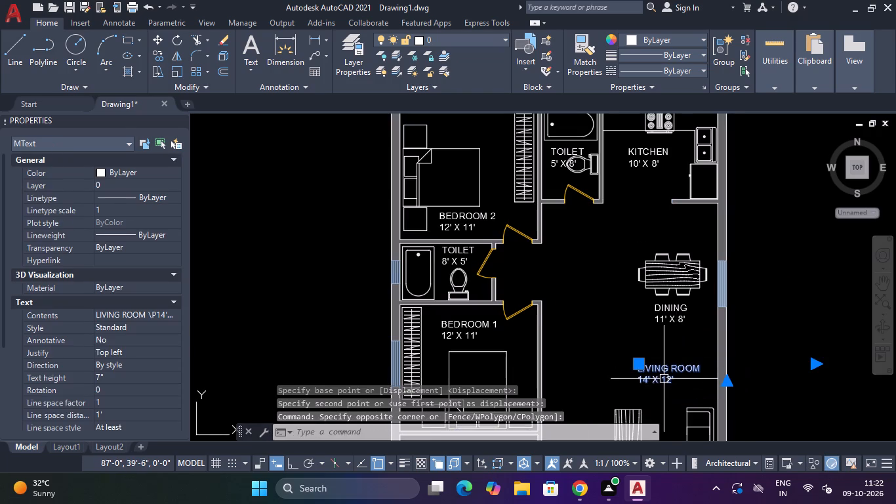
{"action": "key", "text": "m"}
{"action": "key", "text": "space"}
{"action": "left_click", "coordinate": [667, 366]}
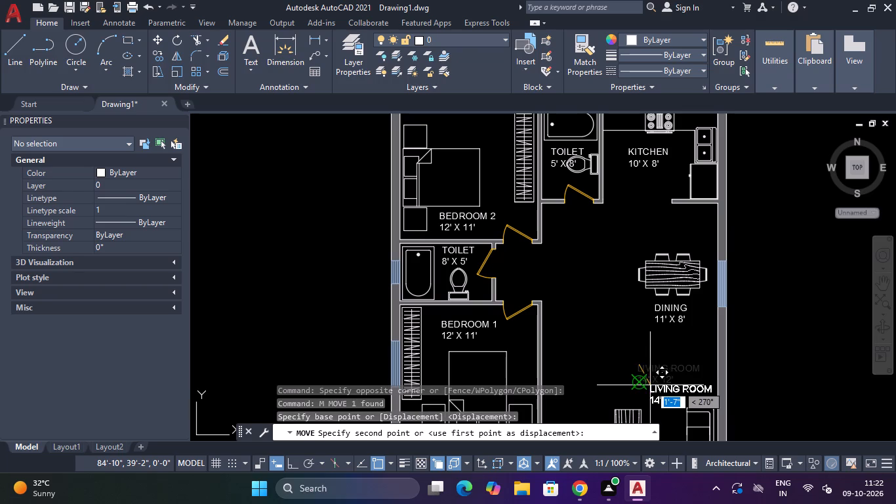
{"action": "scroll", "coordinate": [635, 361], "scroll_direction": "down", "scroll_amount": 2}
{"action": "middle_click_drag", "start_coordinate": [634, 370], "coordinate": [647, 325]}
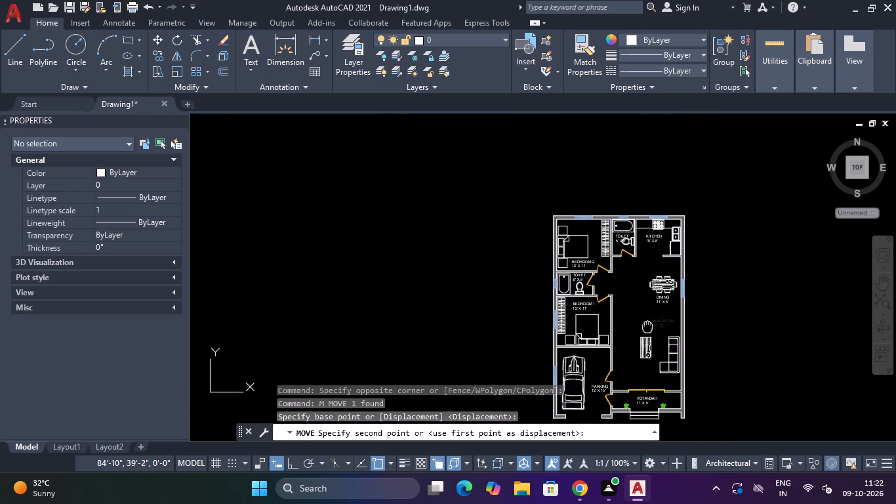
{"action": "middle_click_drag", "start_coordinate": [647, 325], "coordinate": [658, 276]}
{"action": "scroll", "coordinate": [649, 318], "scroll_direction": "up", "scroll_amount": 3}
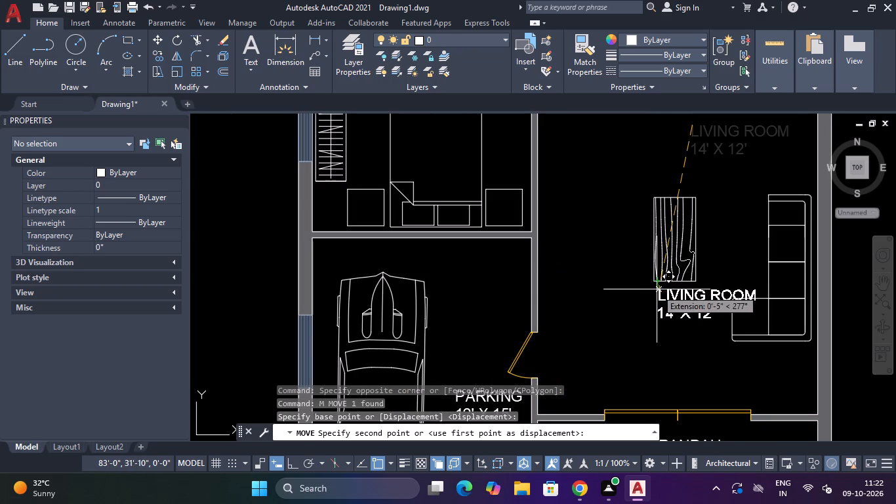
{"action": "left_click", "coordinate": [703, 172]}
{"action": "scroll", "coordinate": [700, 178], "scroll_direction": "down", "scroll_amount": 1}
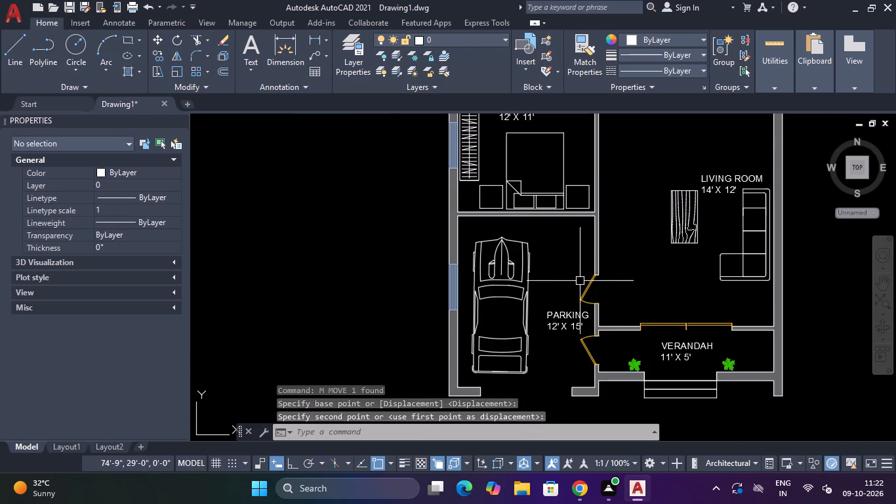
Move the PARKING label up beside the car's front end, just below the BEDROOM 1 wall.
{"action": "scroll", "coordinate": [580, 293], "scroll_direction": "down", "scroll_amount": 1}
{"action": "scroll", "coordinate": [579, 307], "scroll_direction": "up", "scroll_amount": 2}
{"action": "left_click", "coordinate": [580, 292]}
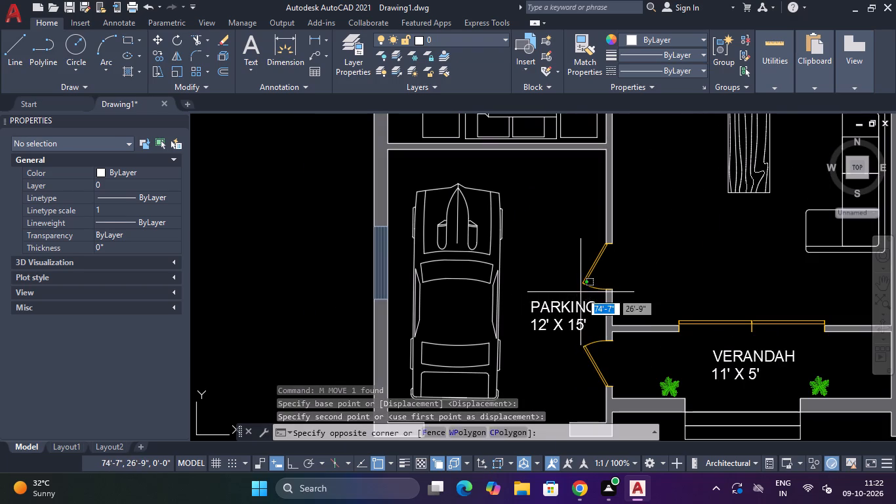
{"action": "left_click", "coordinate": [562, 318]}
{"action": "type", "text": "M"}
{"action": "key", "text": "space"}
{"action": "left_click", "coordinate": [559, 314]}
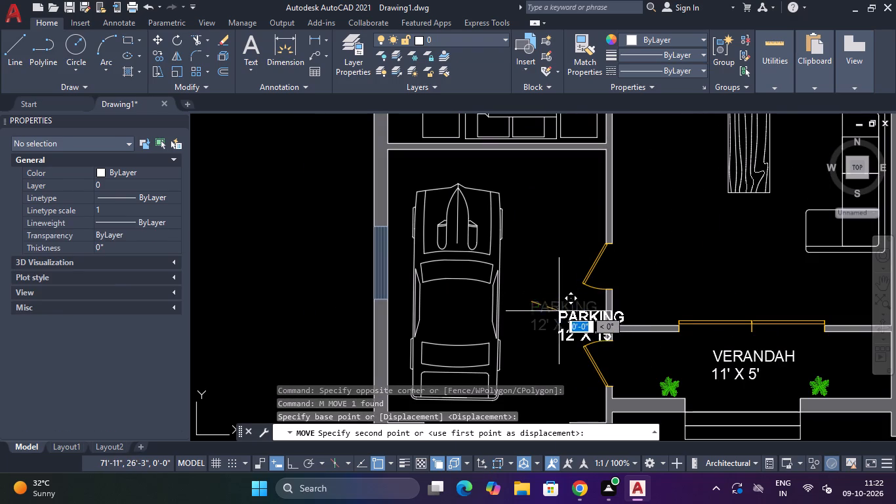
{"action": "left_click", "coordinate": [531, 169]}
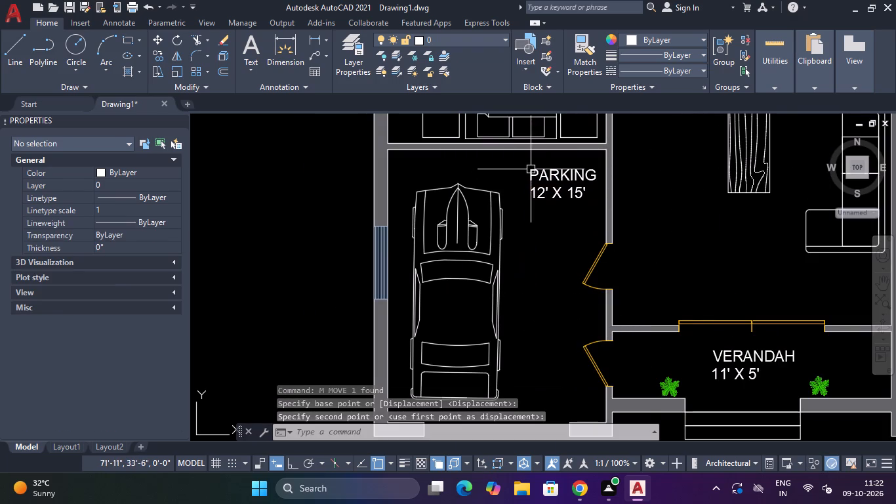
Check the room label placement across the plan, from the VERANDAH up to BEDROOM 2 and the KITCHEN.
{"action": "scroll", "coordinate": [762, 369], "scroll_direction": "down", "scroll_amount": 3}
{"action": "scroll", "coordinate": [759, 372], "scroll_direction": "up", "scroll_amount": 4}
{"action": "middle_click_drag", "start_coordinate": [759, 372], "coordinate": [763, 339]}
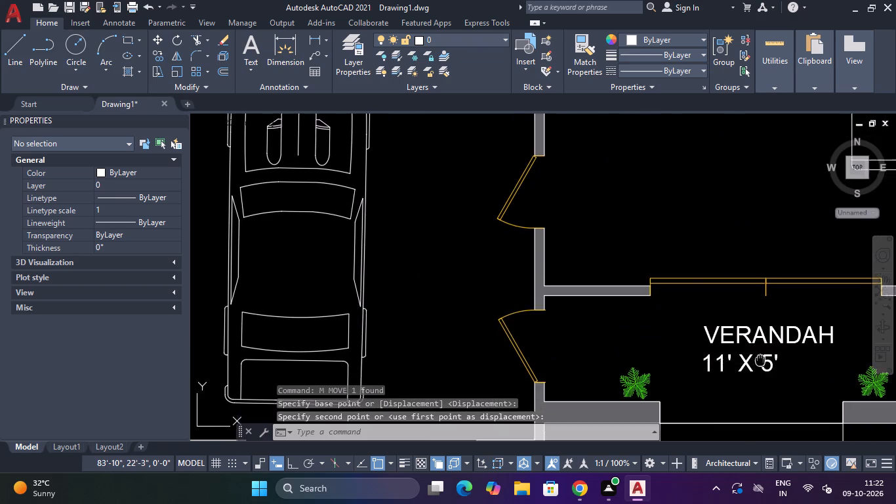
{"action": "middle_click_drag", "start_coordinate": [763, 339], "coordinate": [768, 299]}
{"action": "middle_click_drag", "start_coordinate": [490, 319], "coordinate": [533, 250]}
{"action": "scroll", "coordinate": [533, 250], "scroll_direction": "down", "scroll_amount": 3}
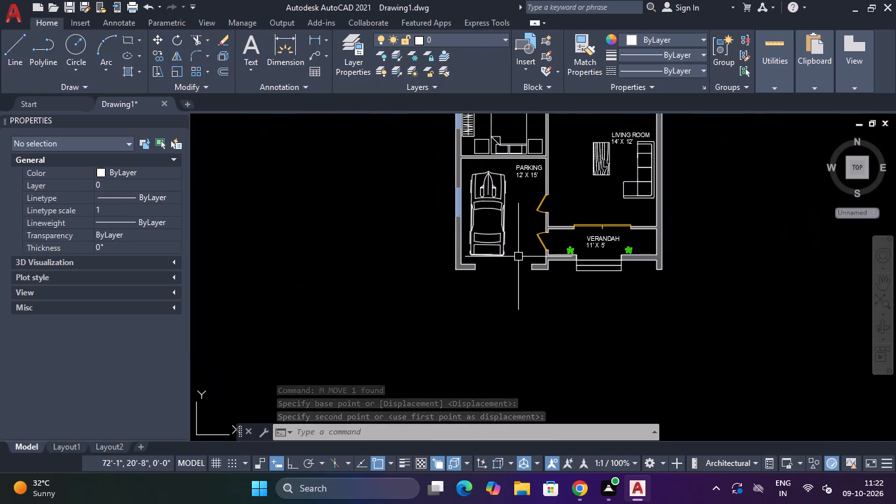
{"action": "middle_click_drag", "start_coordinate": [516, 206], "coordinate": [502, 394]}
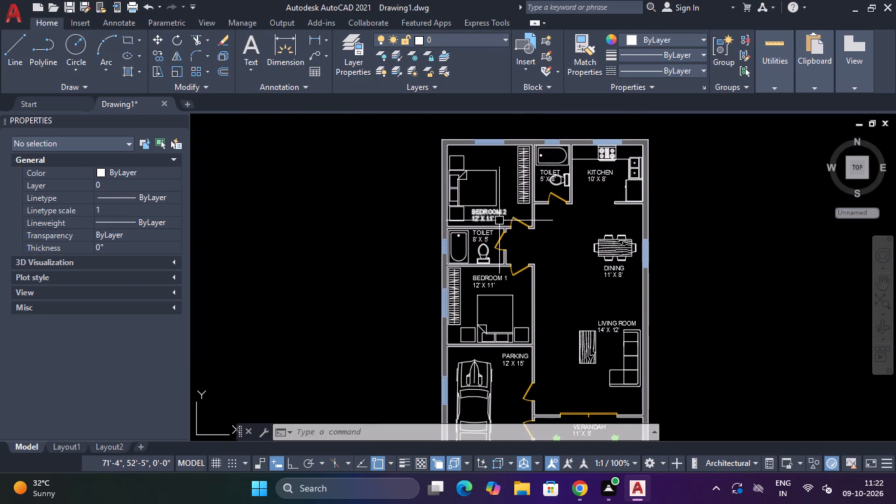
{"action": "scroll", "coordinate": [540, 196], "scroll_direction": "up", "scroll_amount": 5}
{"action": "scroll", "coordinate": [540, 196], "scroll_direction": "down", "scroll_amount": 5}
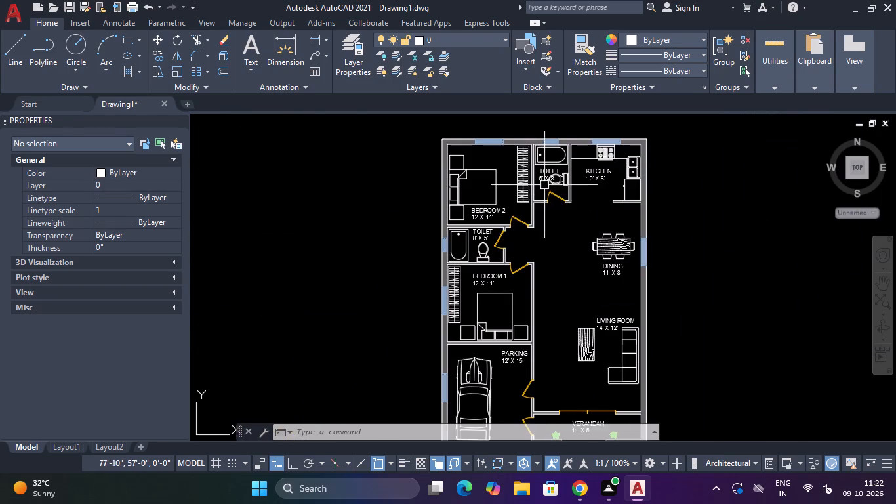
Nudge the TOILET 5' X 8' label slightly up and toward the KITCHEN wall, just below the bathtub.
{"action": "scroll", "coordinate": [546, 182], "scroll_direction": "up", "scroll_amount": 3}
{"action": "left_click", "coordinate": [550, 136]}
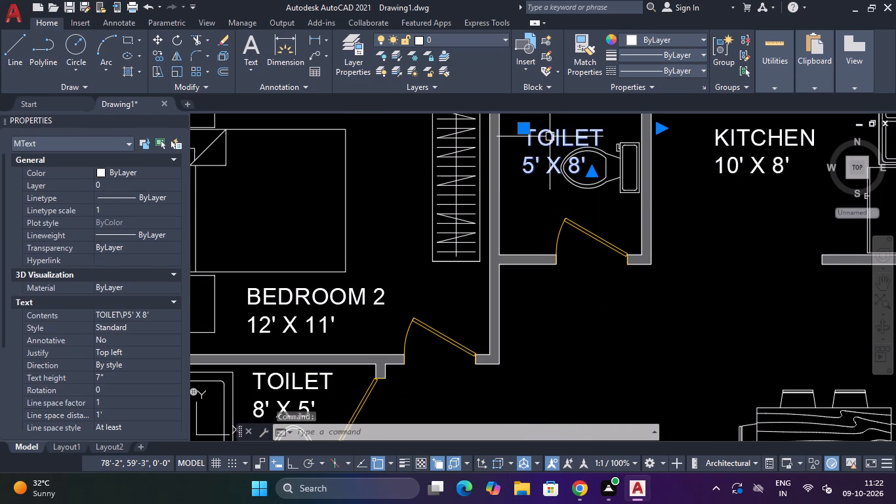
{"action": "type", "text": "M"}
{"action": "key", "text": "space"}
{"action": "left_click", "coordinate": [550, 136]}
{"action": "left_click", "coordinate": [554, 146]}
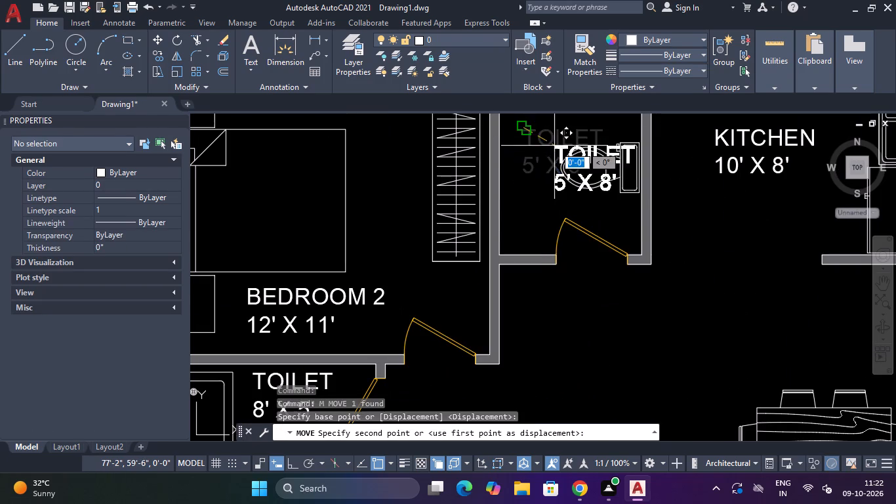
{"action": "scroll", "coordinate": [536, 146], "scroll_direction": "down", "scroll_amount": 2}
{"action": "scroll", "coordinate": [535, 139], "scroll_direction": "up", "scroll_amount": 2}
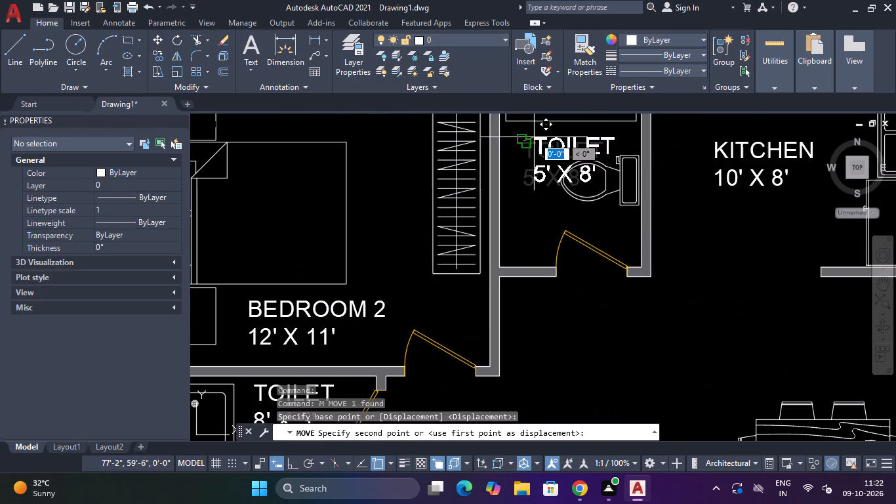
{"action": "left_click", "coordinate": [535, 130]}
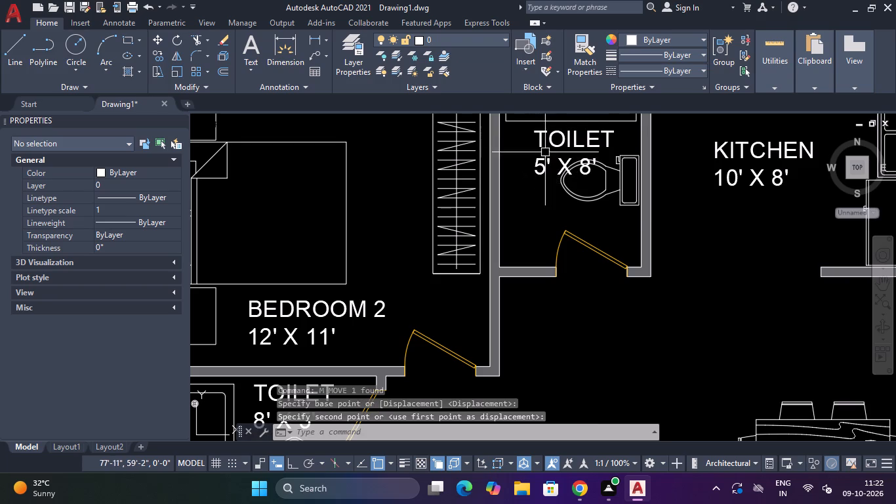
Move the dining table set up toward the KITCHEN wall, leaving more space above the DINING label.
{"action": "scroll", "coordinate": [777, 241], "scroll_direction": "down", "scroll_amount": 2}
{"action": "middle_click_drag", "start_coordinate": [756, 309], "coordinate": [722, 244]}
{"action": "scroll", "coordinate": [731, 280], "scroll_direction": "up", "scroll_amount": 1}
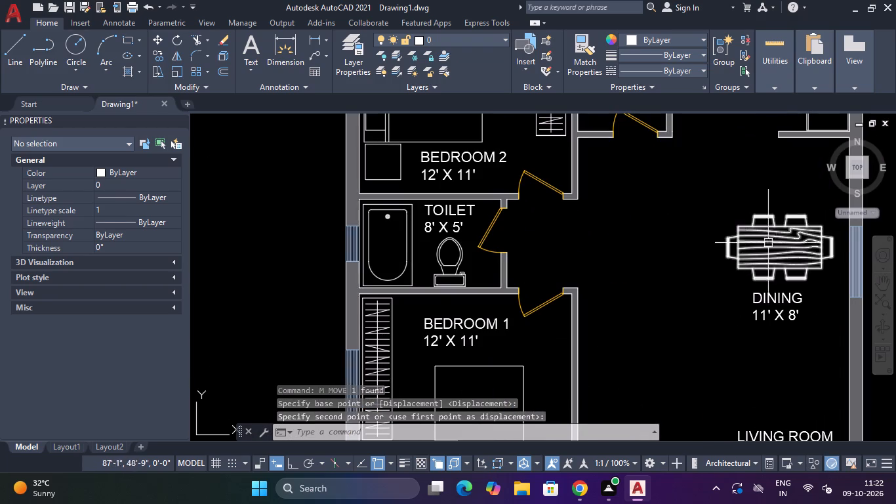
{"action": "left_click", "coordinate": [770, 234]}
{"action": "key", "text": "m"}
{"action": "key", "text": "space"}
{"action": "left_click", "coordinate": [756, 246]}
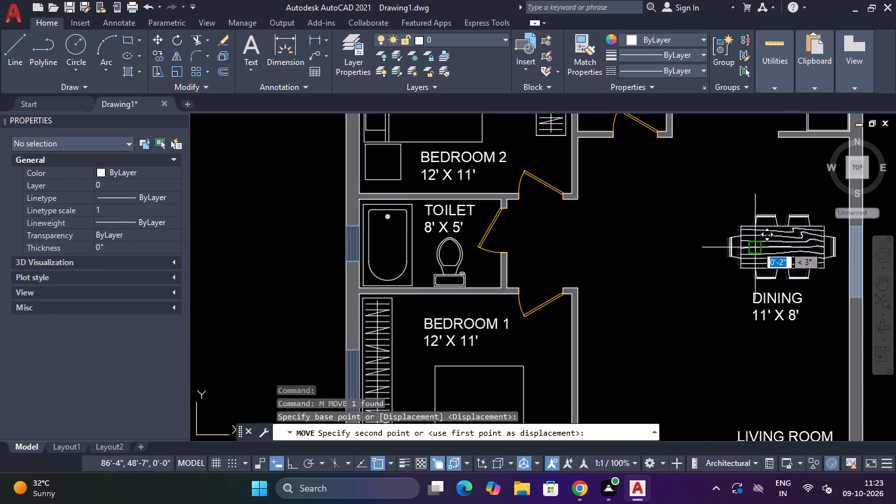
{"action": "left_click", "coordinate": [762, 197]}
{"action": "key", "text": "Escape"}
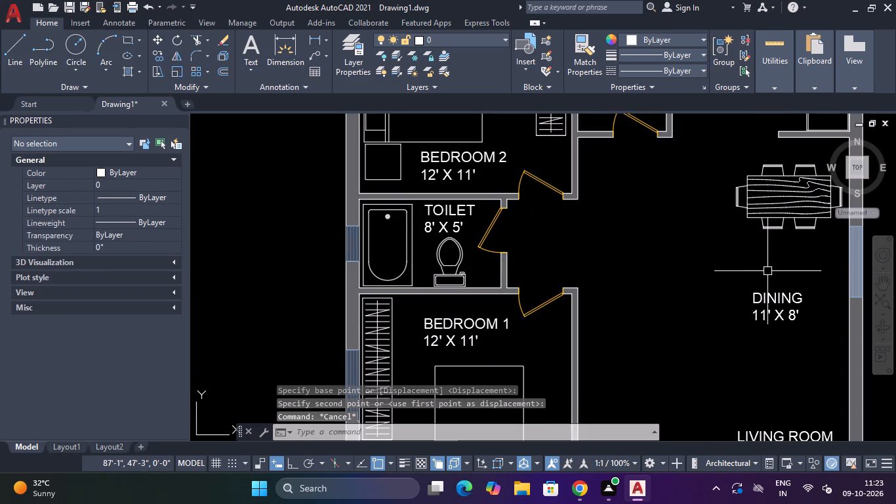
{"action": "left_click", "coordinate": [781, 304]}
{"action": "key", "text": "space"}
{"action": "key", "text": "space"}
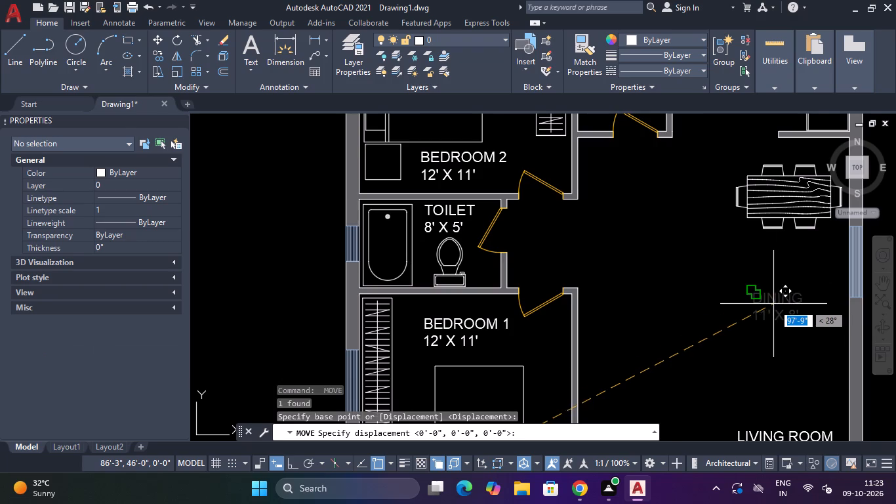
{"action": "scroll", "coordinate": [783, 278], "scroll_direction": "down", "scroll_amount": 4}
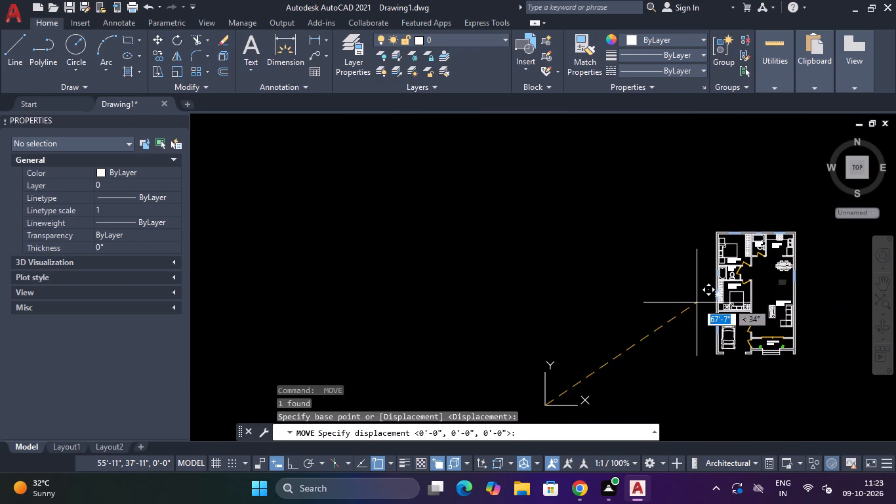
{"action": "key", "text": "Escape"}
Move the DINING label up so it sits directly below the relocated dining table.
{"action": "scroll", "coordinate": [785, 279], "scroll_direction": "up", "scroll_amount": 3}
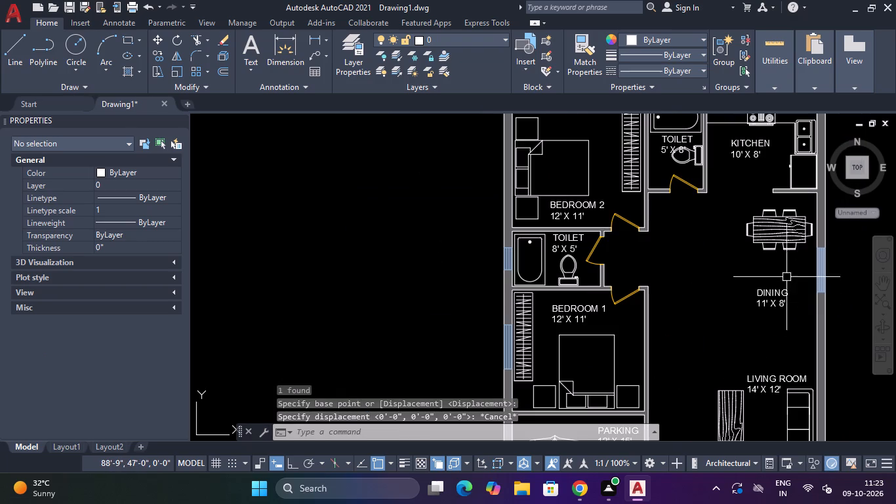
{"action": "left_click_drag", "start_coordinate": [800, 270], "coordinate": [792, 284]}
{"action": "left_click", "coordinate": [780, 301]}
{"action": "type", "text": "M"}
{"action": "key", "text": "space"}
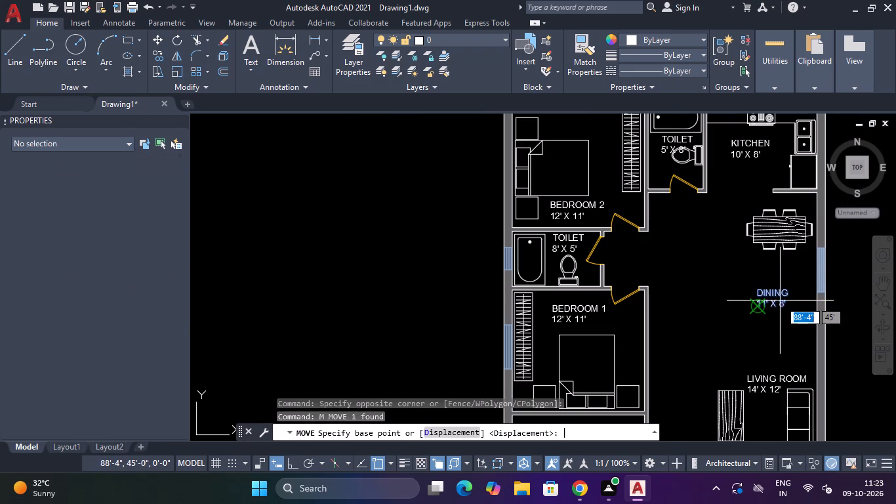
{"action": "left_click", "coordinate": [773, 297]}
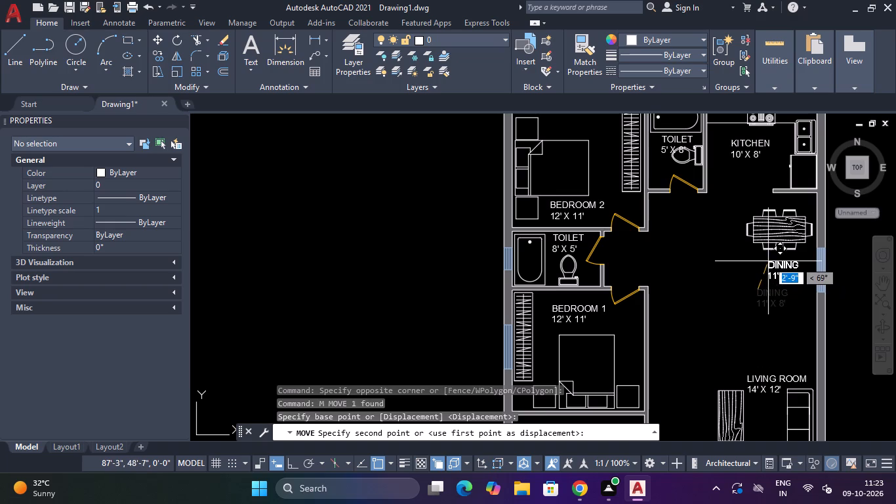
{"action": "left_click", "coordinate": [768, 255]}
{"action": "scroll", "coordinate": [749, 305], "scroll_direction": "down", "scroll_amount": 2}
{"action": "middle_click_drag", "start_coordinate": [737, 314], "coordinate": [737, 309]}
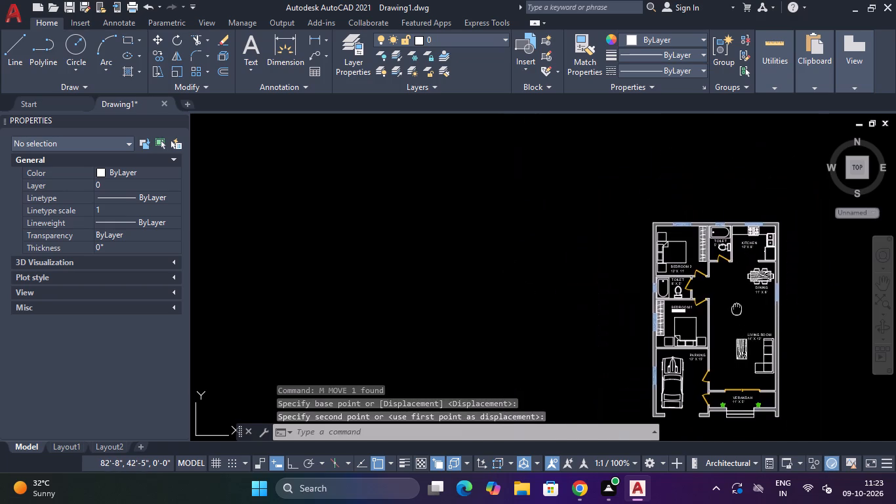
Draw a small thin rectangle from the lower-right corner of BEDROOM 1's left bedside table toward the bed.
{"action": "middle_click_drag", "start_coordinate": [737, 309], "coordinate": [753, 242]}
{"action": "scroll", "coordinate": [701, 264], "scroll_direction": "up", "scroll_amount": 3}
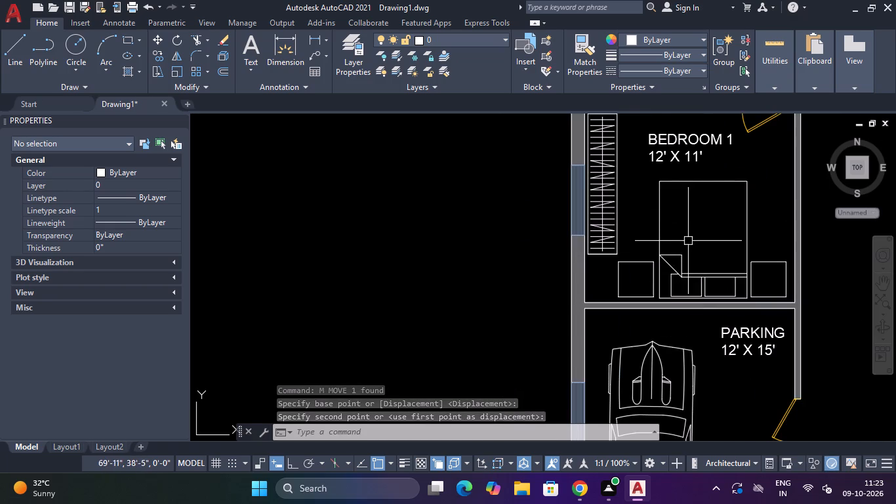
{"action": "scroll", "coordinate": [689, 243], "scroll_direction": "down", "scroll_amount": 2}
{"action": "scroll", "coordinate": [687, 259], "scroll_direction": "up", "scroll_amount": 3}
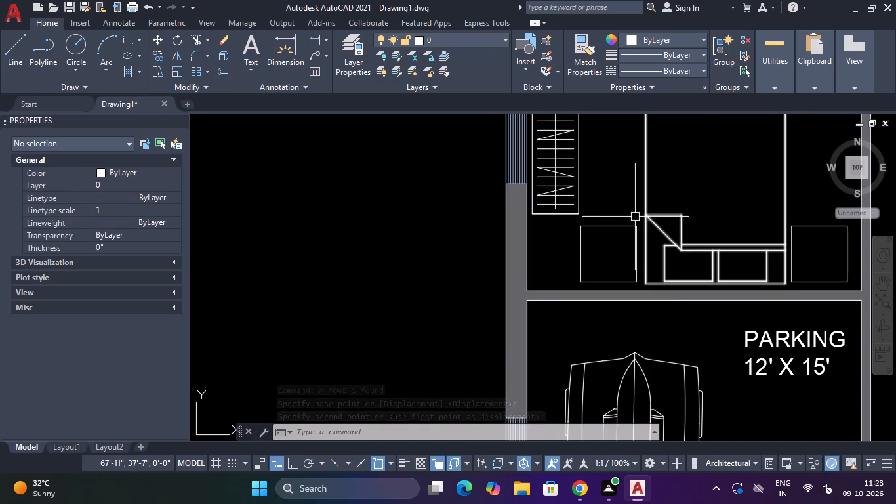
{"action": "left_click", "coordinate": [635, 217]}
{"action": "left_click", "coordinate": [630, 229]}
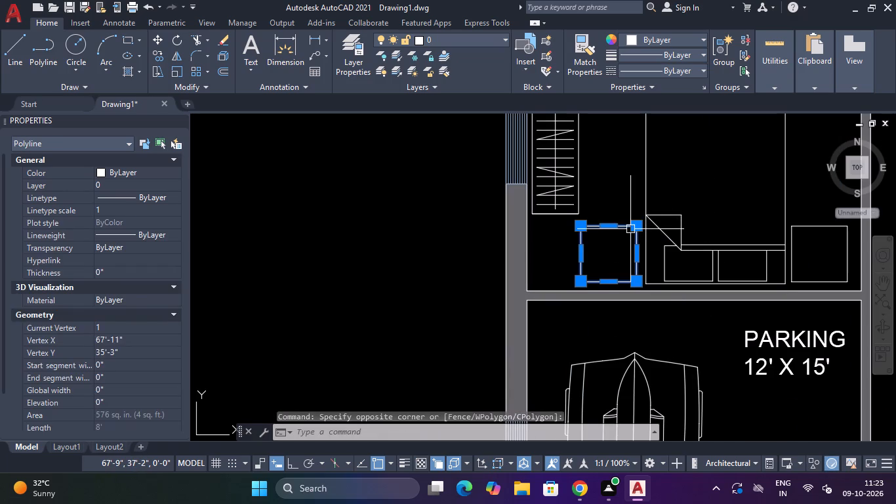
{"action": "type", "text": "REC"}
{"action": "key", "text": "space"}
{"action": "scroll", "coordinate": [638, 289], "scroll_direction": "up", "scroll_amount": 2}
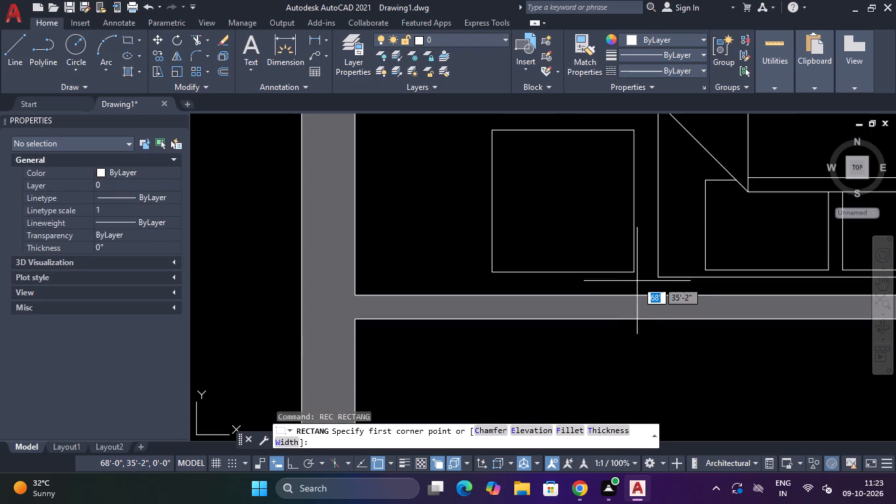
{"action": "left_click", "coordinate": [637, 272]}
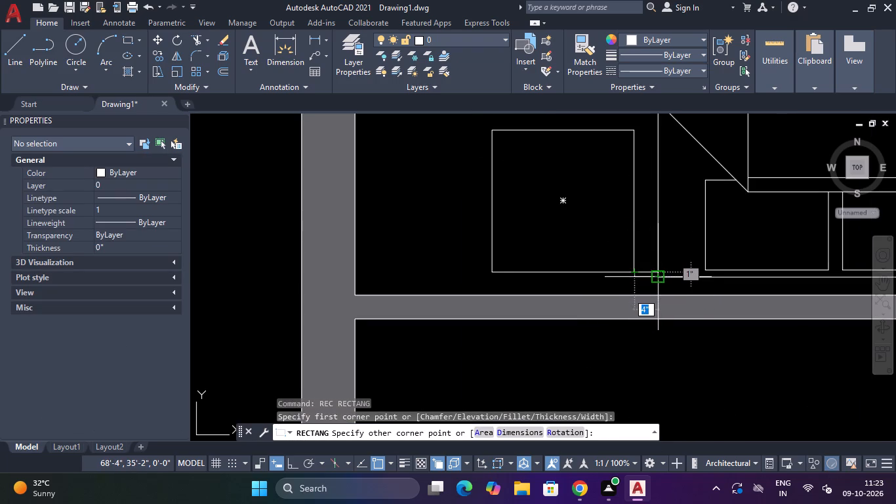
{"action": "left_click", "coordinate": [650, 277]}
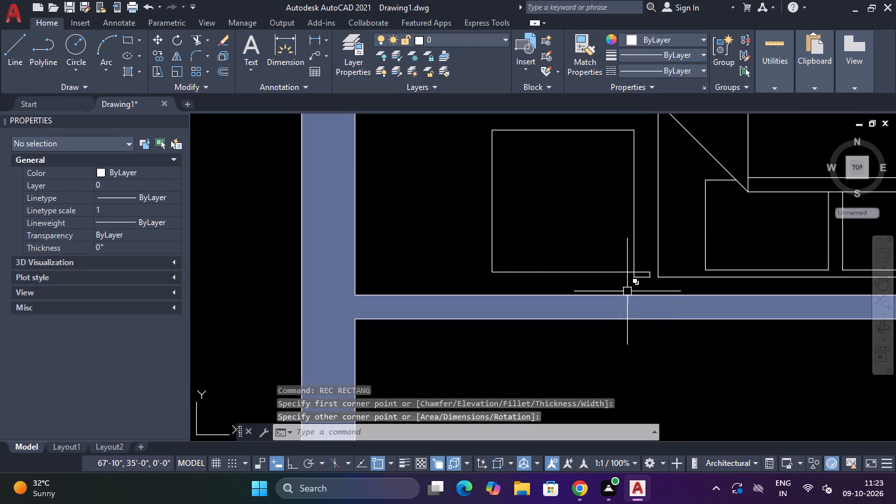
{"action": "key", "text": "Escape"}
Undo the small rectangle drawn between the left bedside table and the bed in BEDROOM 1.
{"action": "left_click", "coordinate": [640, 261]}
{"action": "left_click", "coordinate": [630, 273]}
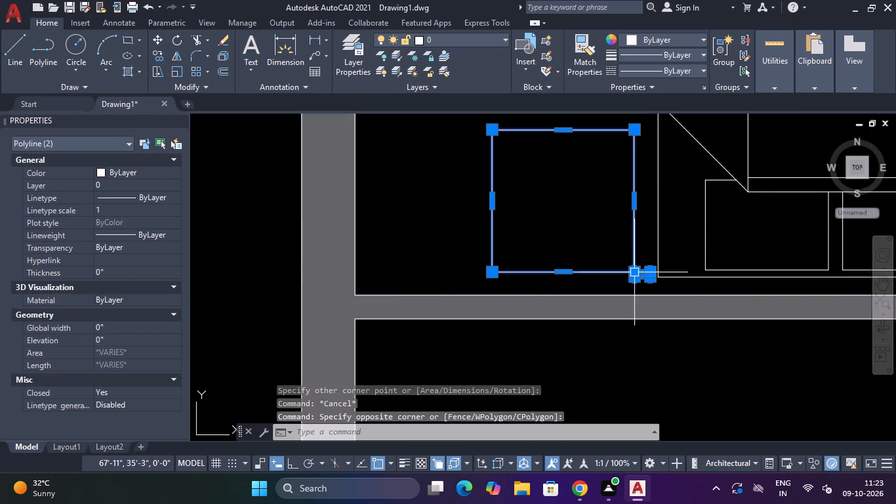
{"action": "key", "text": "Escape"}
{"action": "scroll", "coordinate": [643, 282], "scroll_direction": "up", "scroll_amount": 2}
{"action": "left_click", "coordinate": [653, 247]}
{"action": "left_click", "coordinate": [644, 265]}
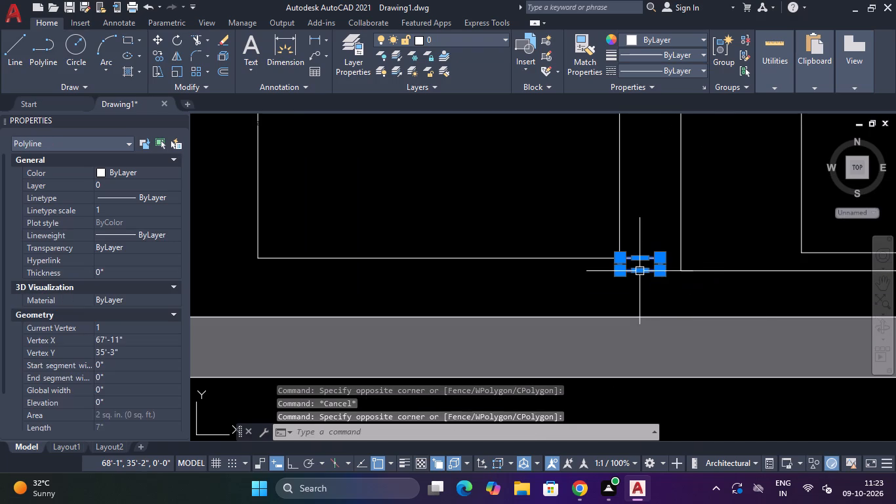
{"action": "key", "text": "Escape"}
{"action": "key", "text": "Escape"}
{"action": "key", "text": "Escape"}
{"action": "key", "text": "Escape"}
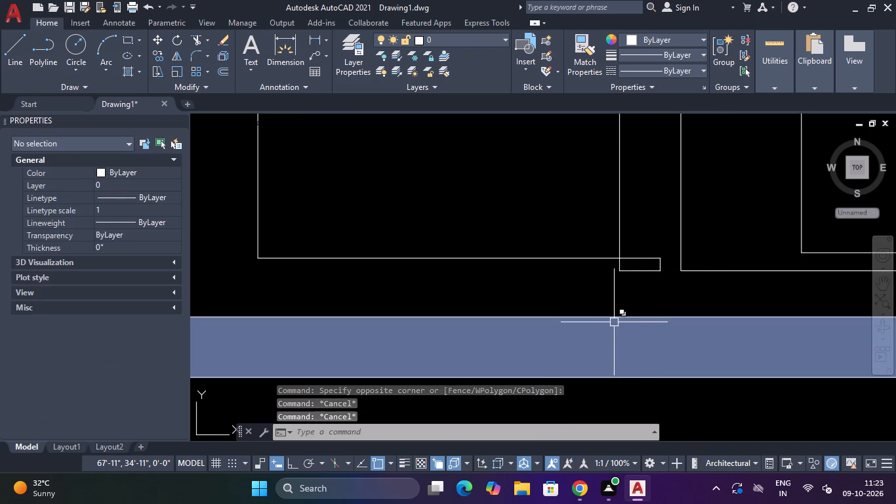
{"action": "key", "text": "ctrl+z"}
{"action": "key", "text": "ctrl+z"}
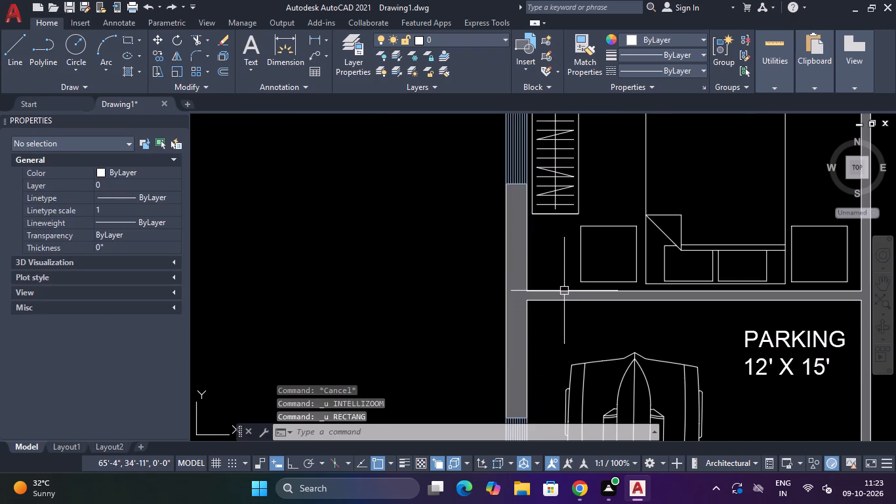
Move BEDROOM 1's left bedside table about 3" toward the bed and slightly down, level with the bed's head end.
{"action": "scroll", "coordinate": [613, 240], "scroll_direction": "up", "scroll_amount": 1}
{"action": "scroll", "coordinate": [649, 303], "scroll_direction": "up", "scroll_amount": 1}
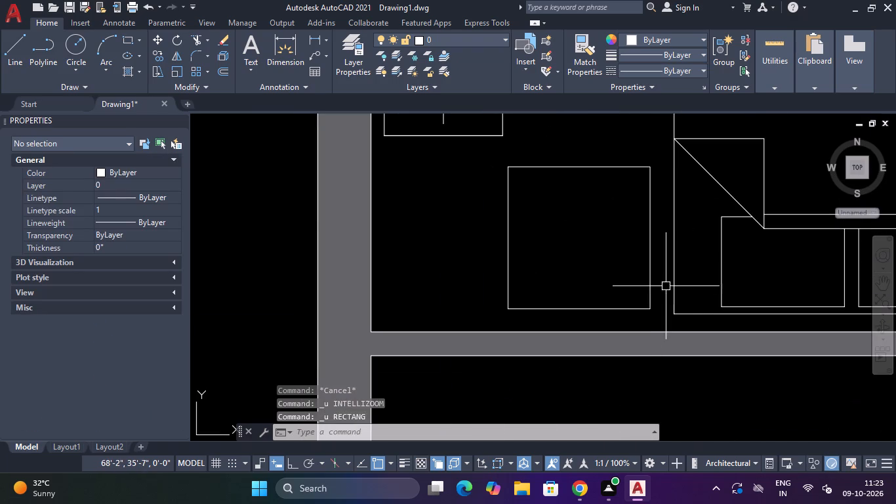
{"action": "left_click", "coordinate": [666, 286]}
{"action": "left_click", "coordinate": [639, 310]}
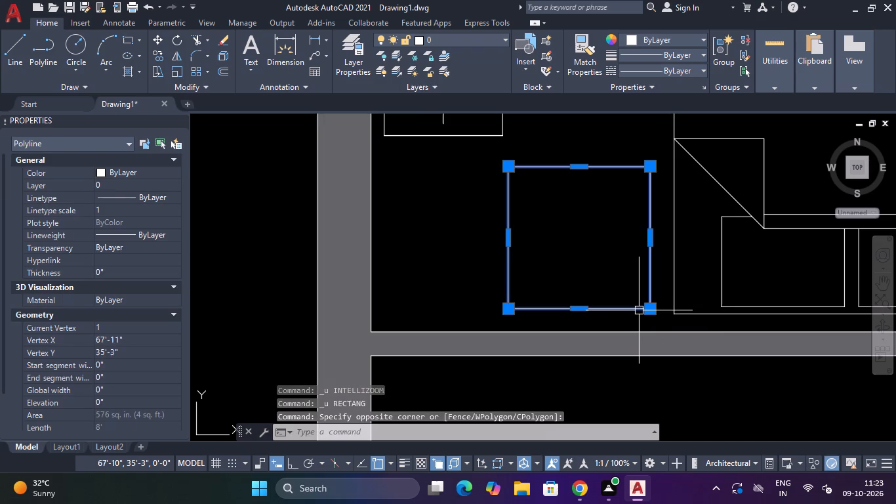
{"action": "type", "text": "M"}
{"action": "key", "text": "space"}
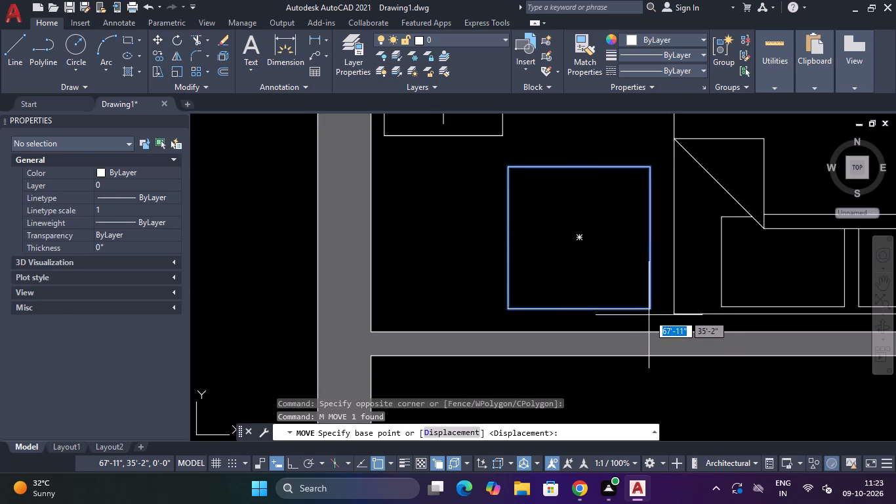
{"action": "left_click", "coordinate": [649, 311]}
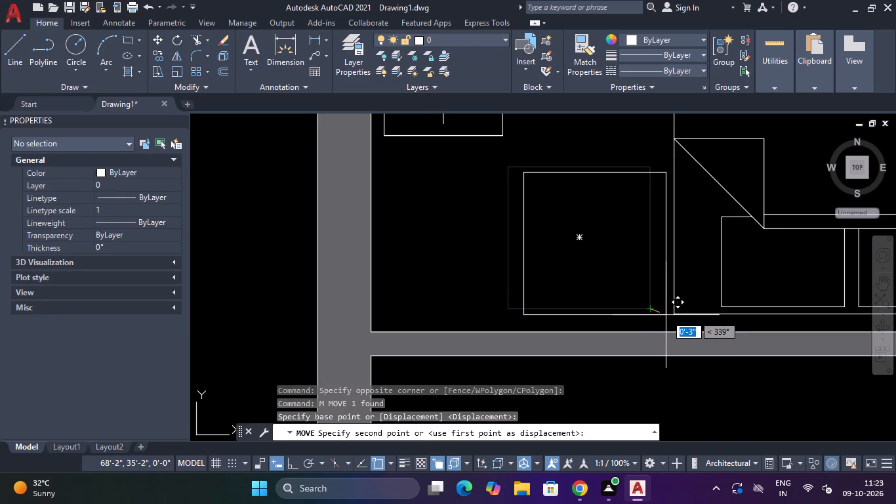
{"action": "left_click", "coordinate": [666, 315]}
Move BEDROOM 1's right bedside table about 1" toward the bed and down, level with the bed's head end.
{"action": "scroll", "coordinate": [712, 303], "scroll_direction": "down", "scroll_amount": 3}
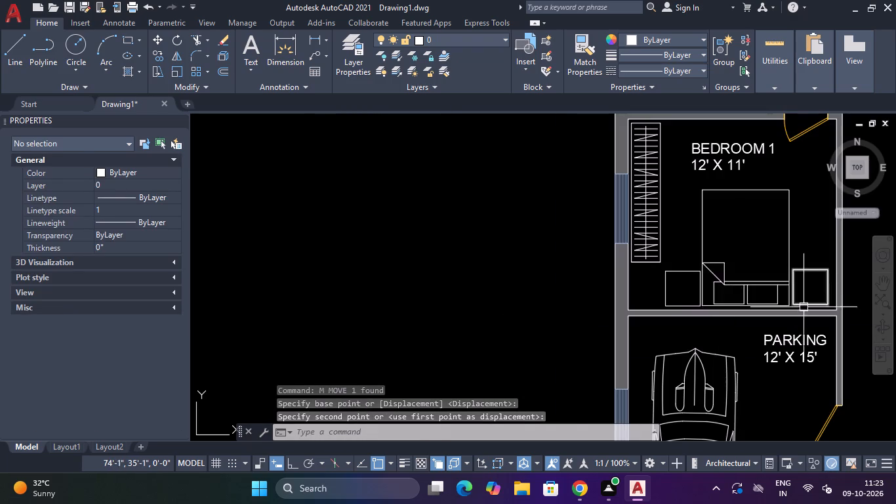
{"action": "scroll", "coordinate": [807, 308], "scroll_direction": "up", "scroll_amount": 2}
{"action": "left_click", "coordinate": [796, 290]}
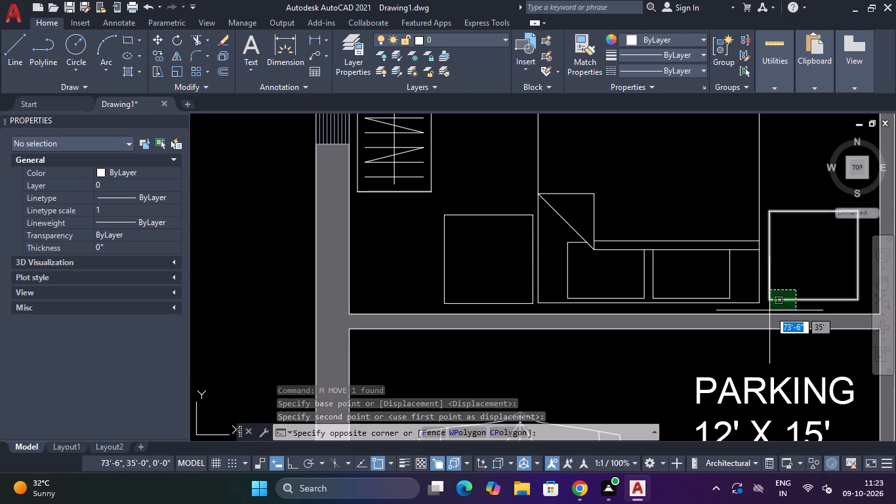
{"action": "left_click", "coordinate": [766, 304]}
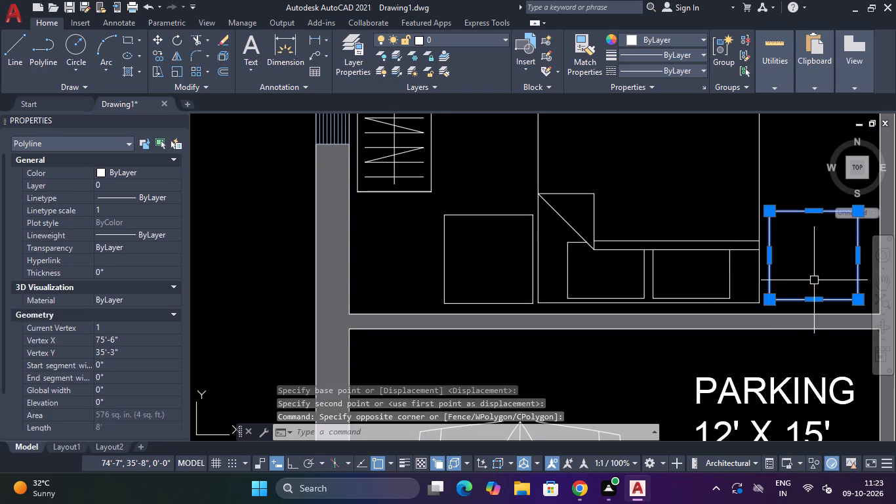
{"action": "type", "text": "M"}
{"action": "key", "text": "space"}
{"action": "scroll", "coordinate": [771, 304], "scroll_direction": "up", "scroll_amount": 2}
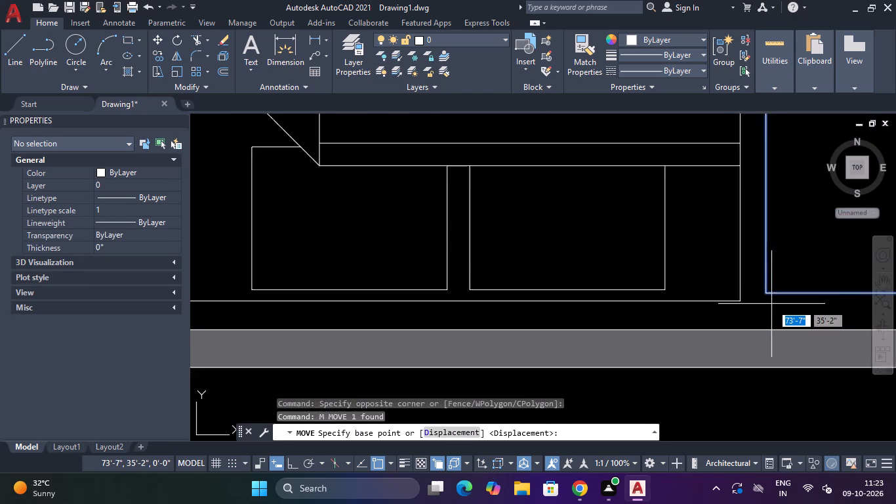
{"action": "scroll", "coordinate": [771, 304], "scroll_direction": "up", "scroll_amount": 1}
{"action": "left_click", "coordinate": [763, 291]}
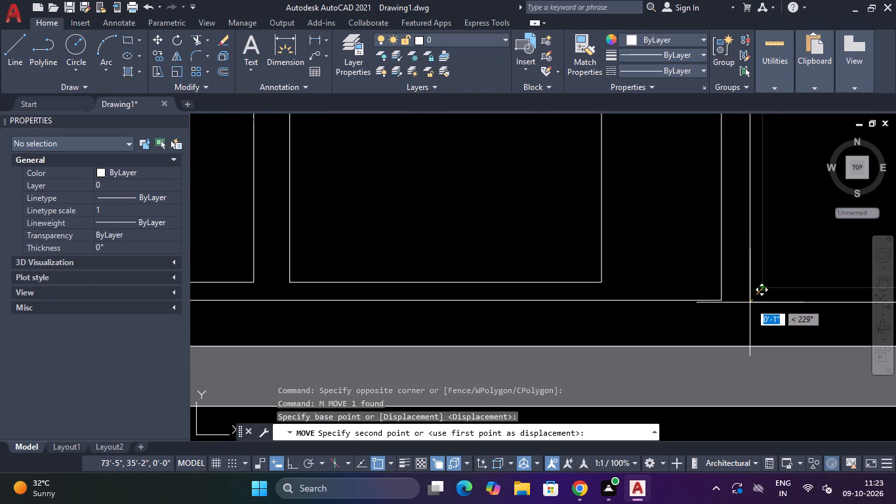
{"action": "left_click", "coordinate": [750, 303]}
Open the Bed - Queen block definition for editing from the bed in BEDROOM 1.
{"action": "scroll", "coordinate": [750, 303], "scroll_direction": "down", "scroll_amount": 4}
{"action": "scroll", "coordinate": [722, 234], "scroll_direction": "down", "scroll_amount": 2}
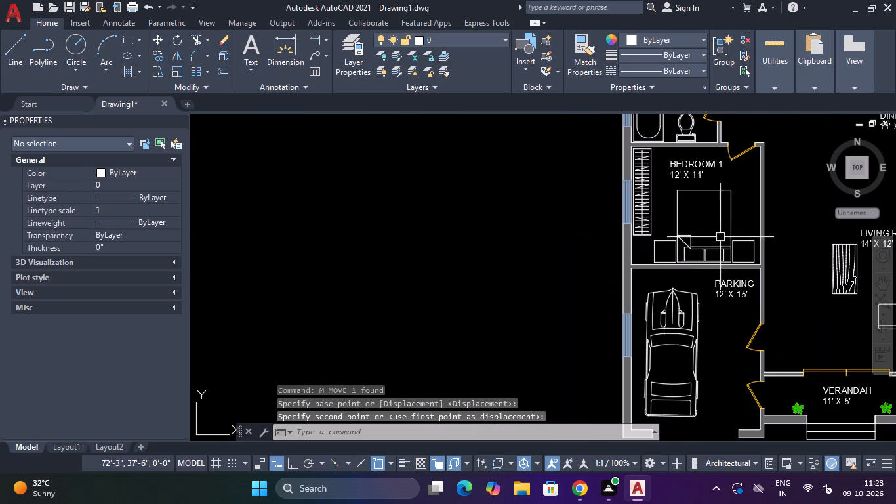
{"action": "scroll", "coordinate": [682, 245], "scroll_direction": "up", "scroll_amount": 4}
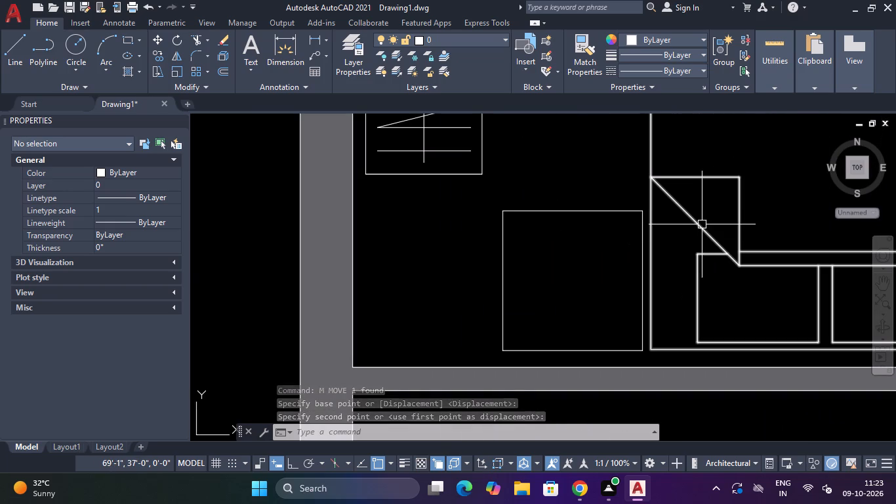
{"action": "double_click", "coordinate": [701, 225]}
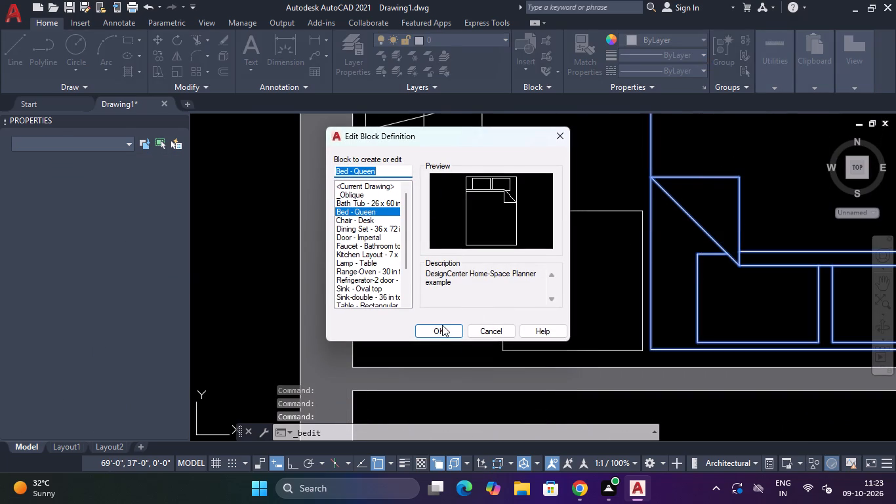
{"action": "left_click", "coordinate": [434, 326]}
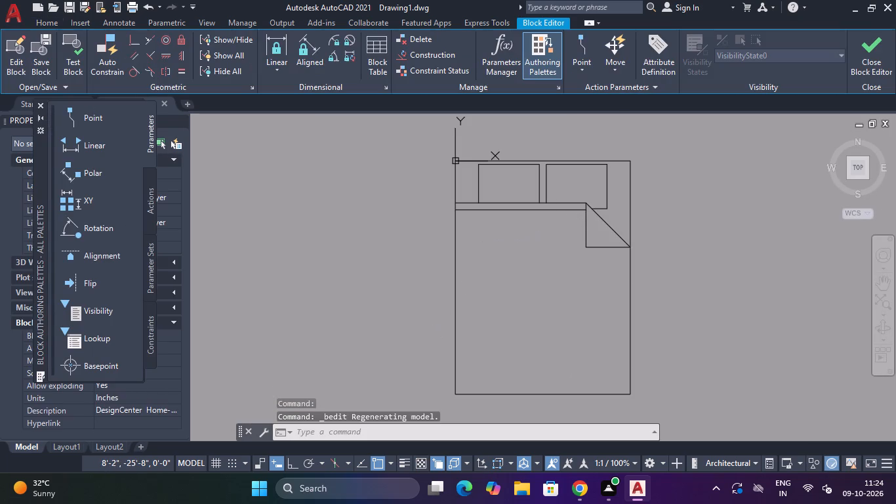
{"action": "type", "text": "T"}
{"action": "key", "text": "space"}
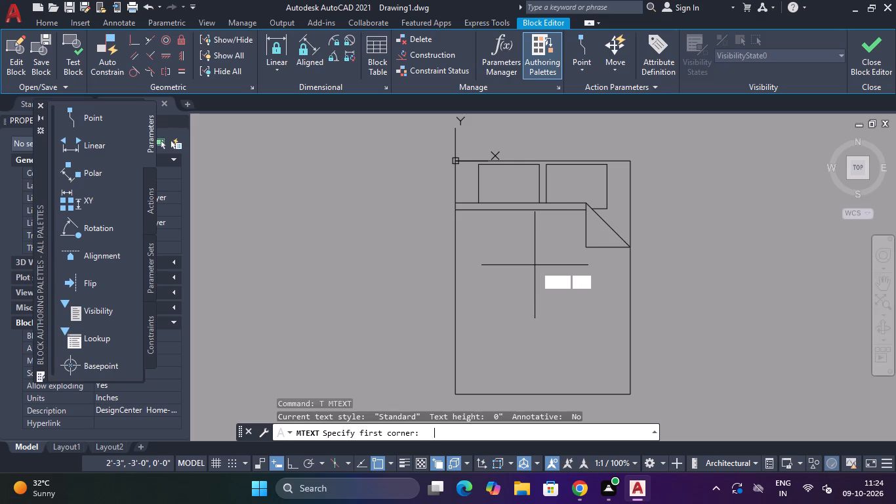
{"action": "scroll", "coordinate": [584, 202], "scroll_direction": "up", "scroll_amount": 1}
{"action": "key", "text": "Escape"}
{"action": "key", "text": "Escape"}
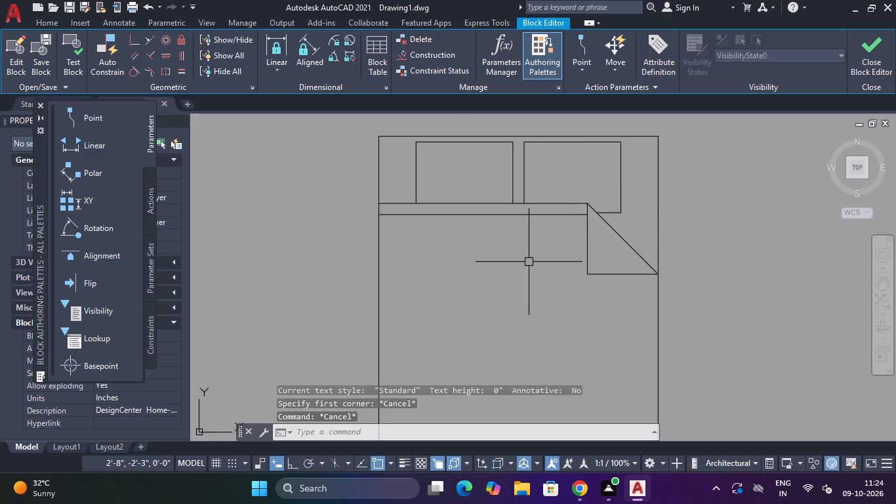
Fillet the upper-left corner of the bed outline, beside the pillows, with a 2" radius.
{"action": "type", "text": "F"}
{"action": "key", "text": "space"}
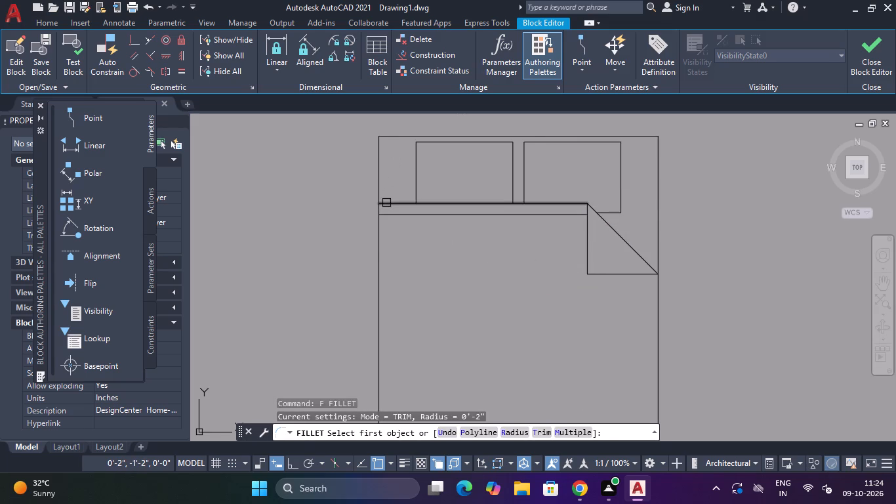
{"action": "type", "text": "R"}
{"action": "key", "text": "space"}
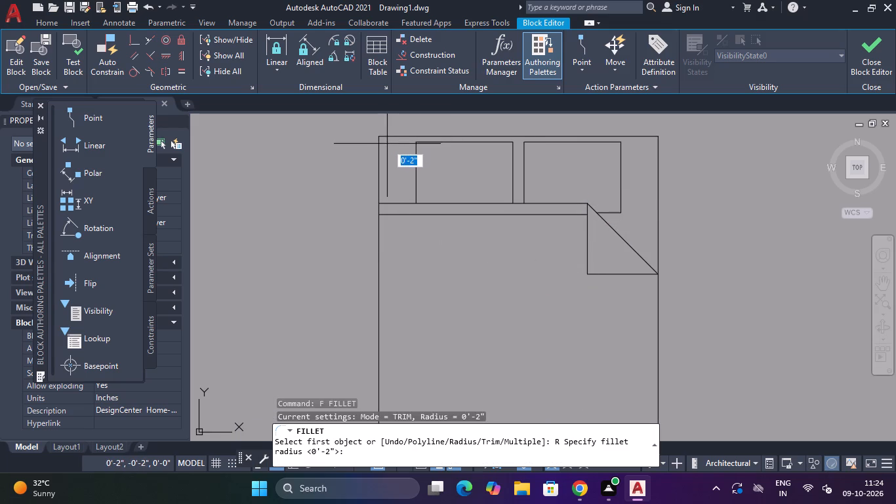
{"action": "key", "text": "space"}
{"action": "left_click", "coordinate": [378, 156]}
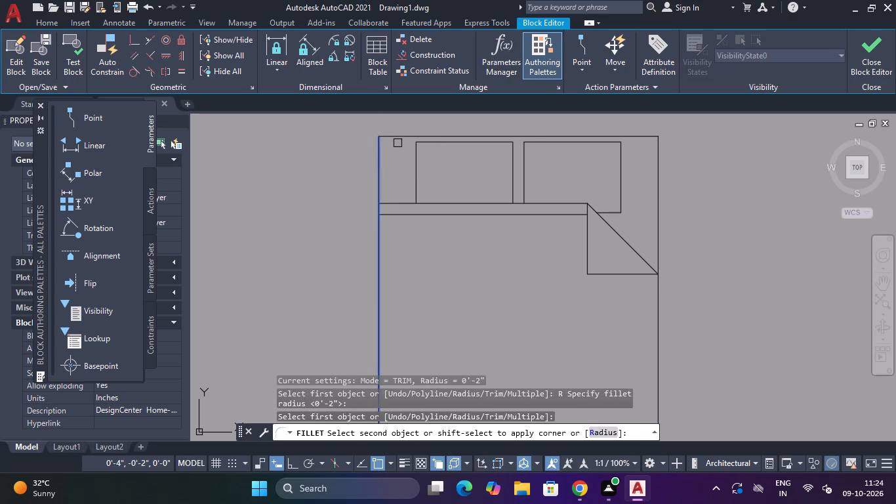
{"action": "left_click", "coordinate": [398, 137]}
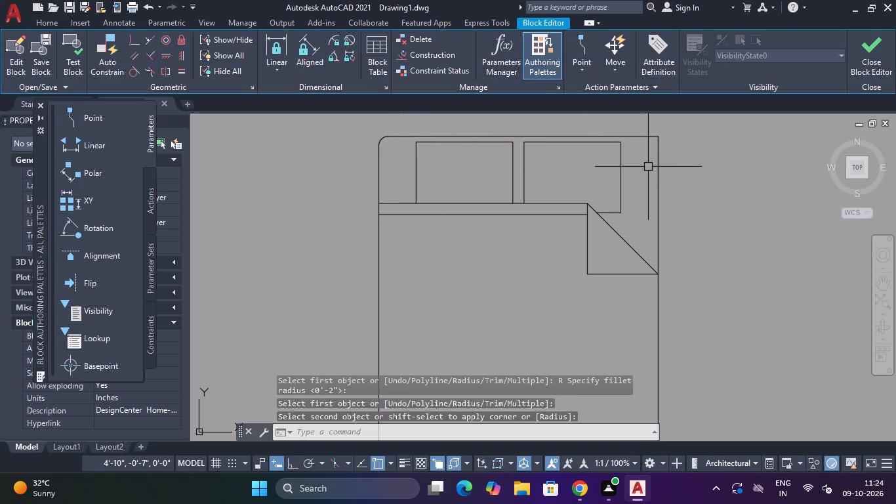
{"action": "key", "text": "Escape"}
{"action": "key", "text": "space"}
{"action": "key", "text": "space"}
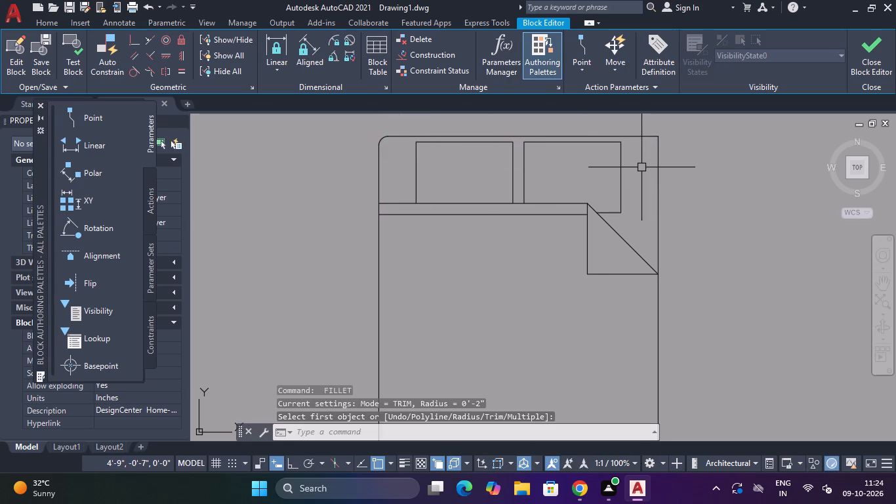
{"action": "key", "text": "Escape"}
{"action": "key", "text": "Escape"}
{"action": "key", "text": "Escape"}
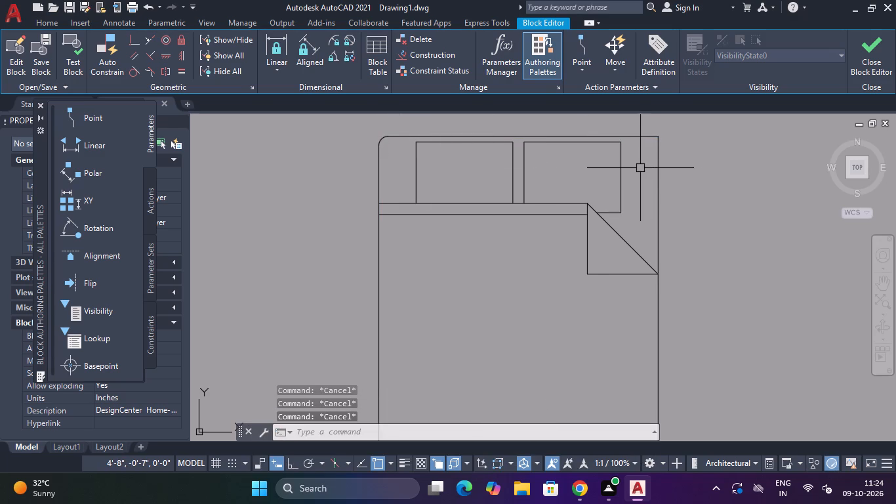
Fillet the upper-right corner of the bed outline, beside the pillows, with a 2" radius.
{"action": "type", "text": "F"}
{"action": "key", "text": "space"}
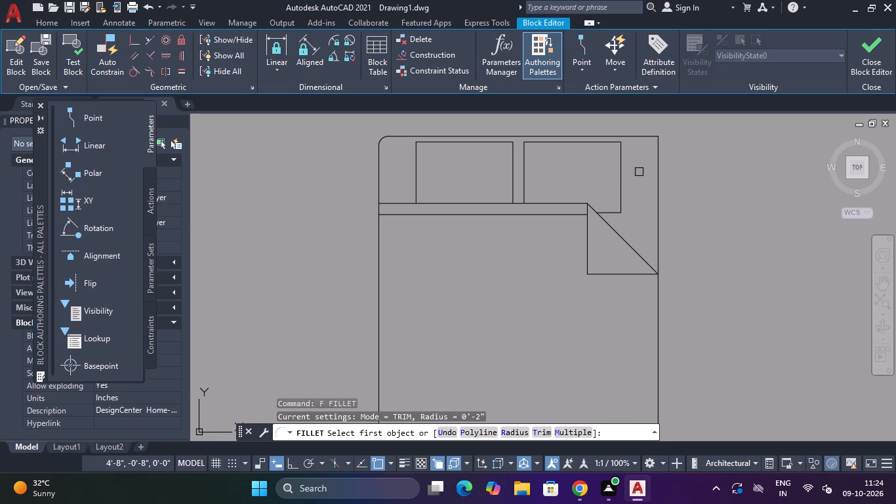
{"action": "type", "text": "R"}
{"action": "key", "text": "space"}
{"action": "key", "text": "space"}
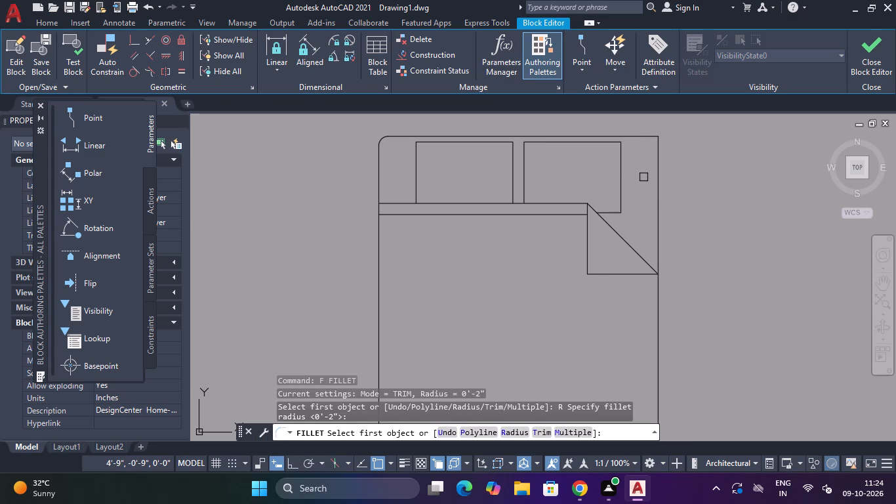
{"action": "left_click", "coordinate": [657, 184]}
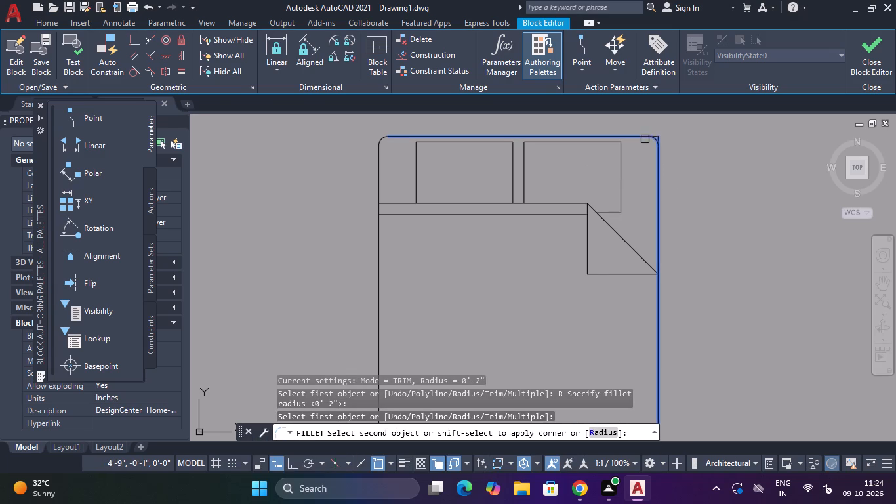
{"action": "left_click", "coordinate": [644, 136]}
{"action": "key", "text": "space"}
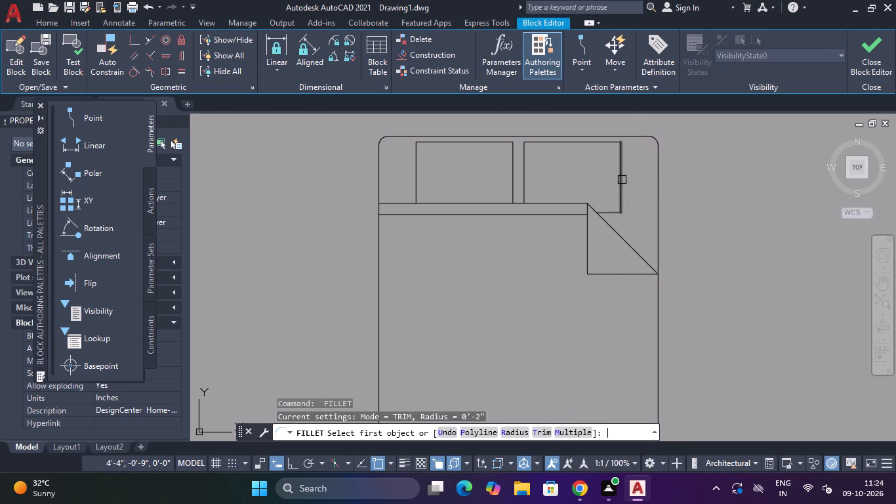
Fillet the upper-right corner of the right pillow with a 2" radius.
{"action": "type", "text": "R"}
{"action": "key", "text": "space"}
{"action": "key", "text": "space"}
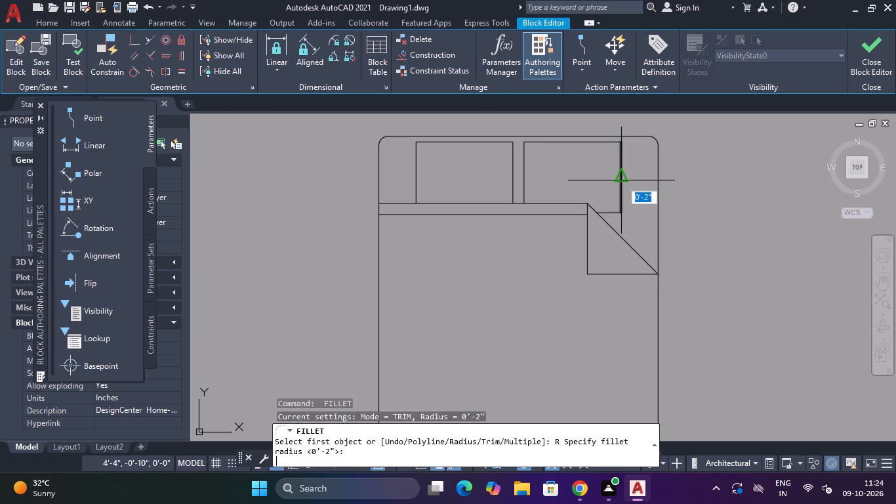
{"action": "left_click", "coordinate": [621, 177]}
{"action": "left_click", "coordinate": [610, 144]}
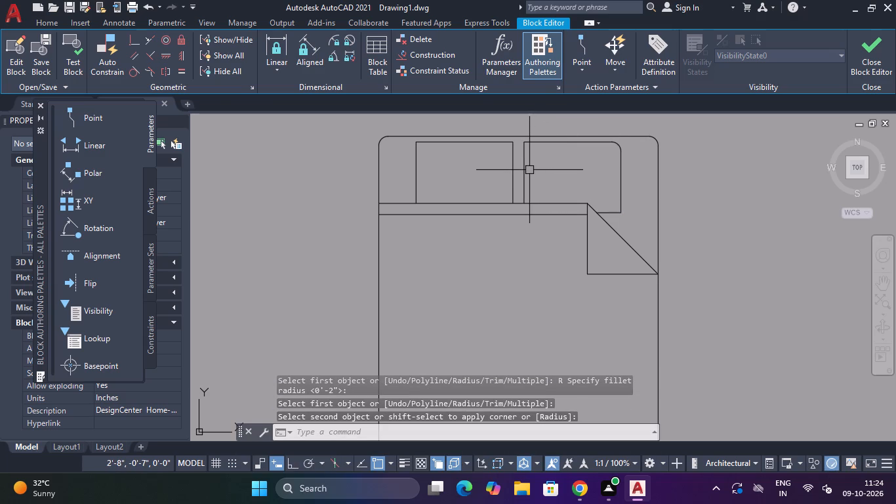
Fillet the upper-left corner of the right pillow with a 2" radius.
{"action": "type", "text": "F"}
{"action": "key", "text": "space"}
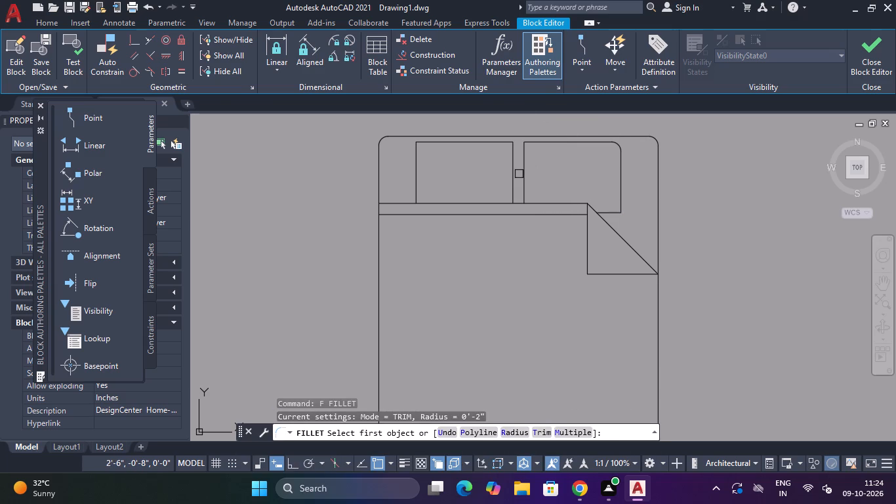
{"action": "type", "text": "R"}
{"action": "key", "text": "space"}
{"action": "key", "text": "space"}
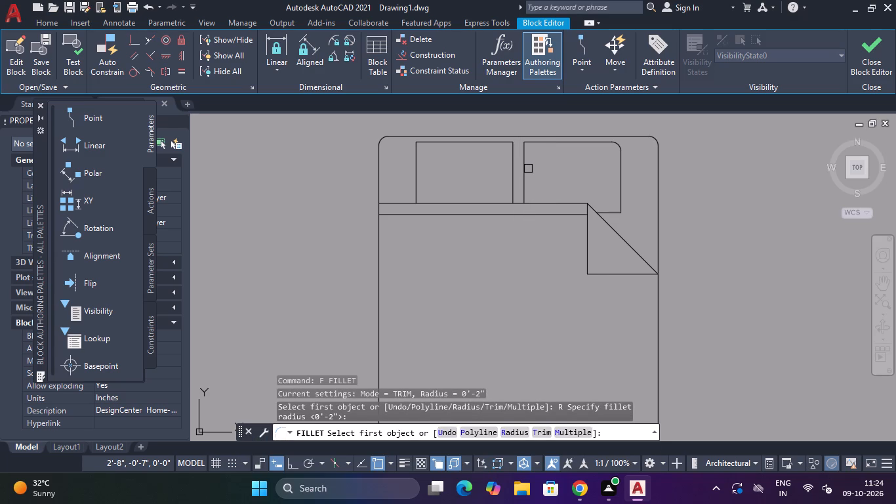
{"action": "left_click", "coordinate": [525, 168]}
{"action": "left_click", "coordinate": [552, 143]}
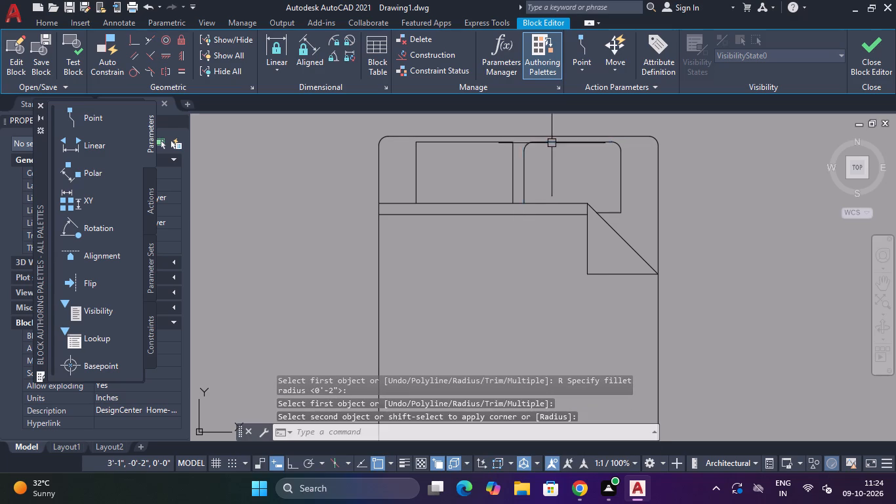
Fillet the upper-right corner of the left pillow with a 2" radius.
{"action": "key", "text": "space"}
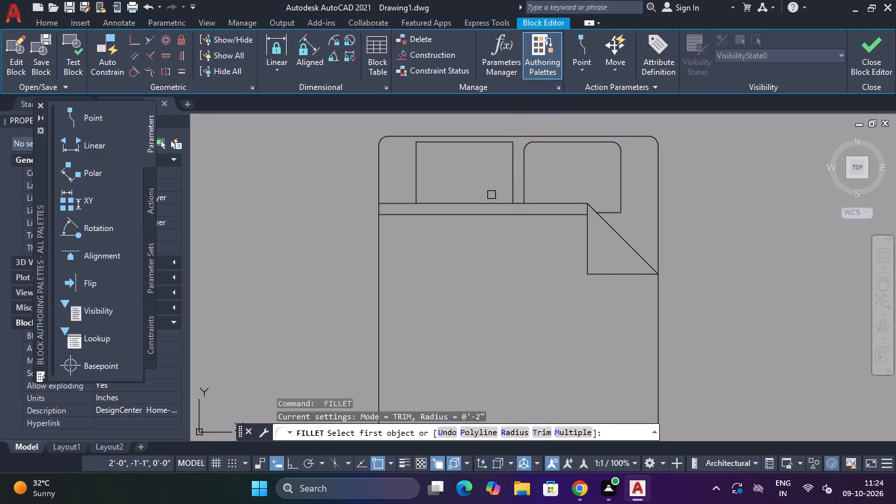
{"action": "type", "text": "R"}
{"action": "key", "text": "space"}
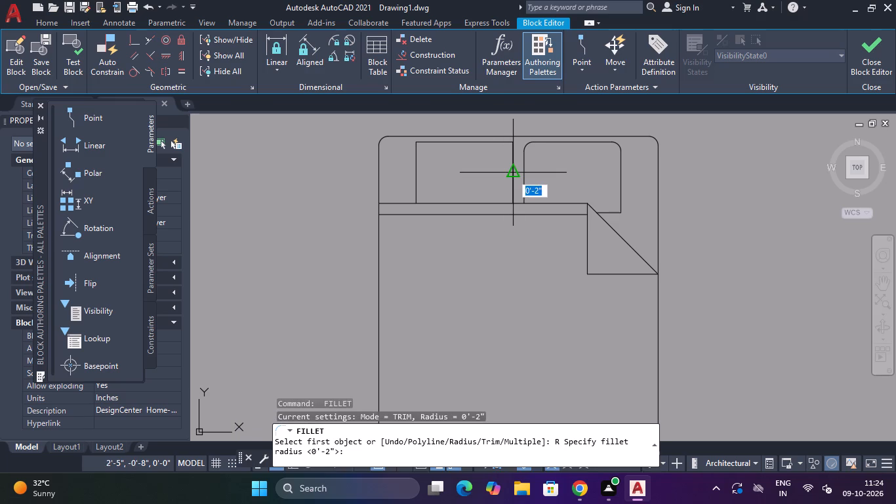
{"action": "key", "text": "space"}
{"action": "left_click", "coordinate": [512, 174]}
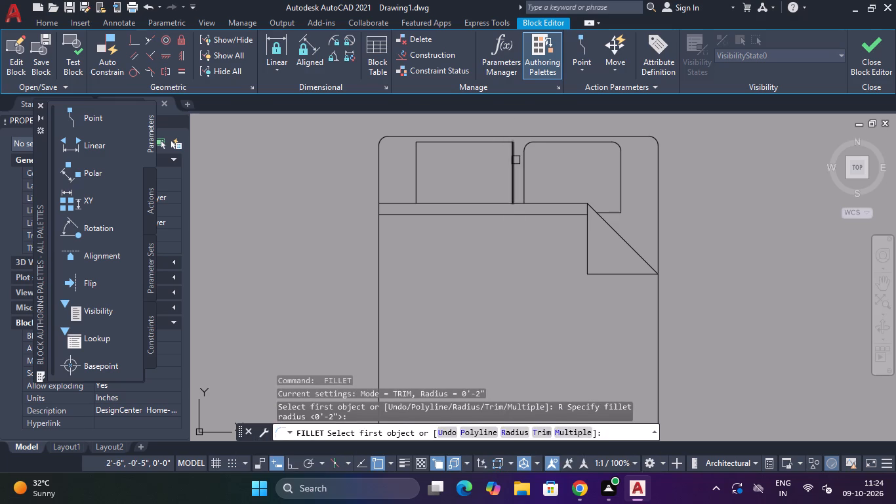
{"action": "left_click", "coordinate": [516, 160]}
{"action": "left_click", "coordinate": [499, 144]}
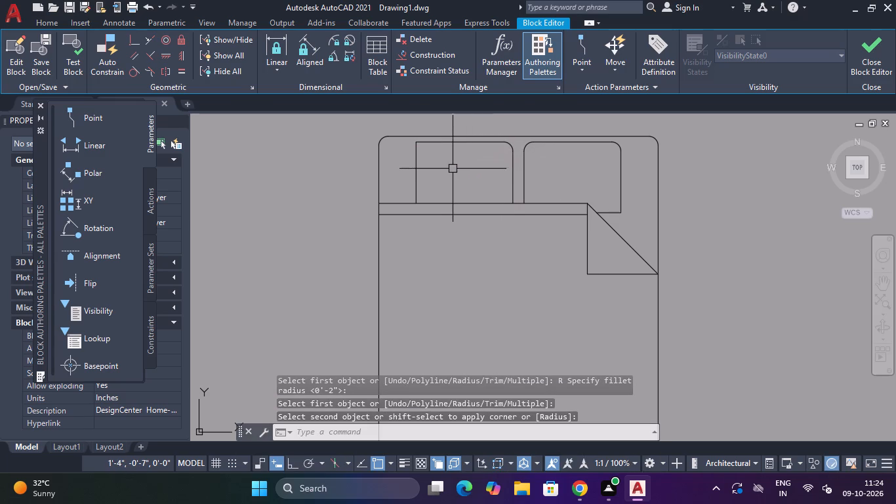
Fillet the upper-left corner of the left pillow with a 2" radius.
{"action": "key", "text": "space"}
{"action": "key", "text": "space"}
{"action": "key", "text": "space"}
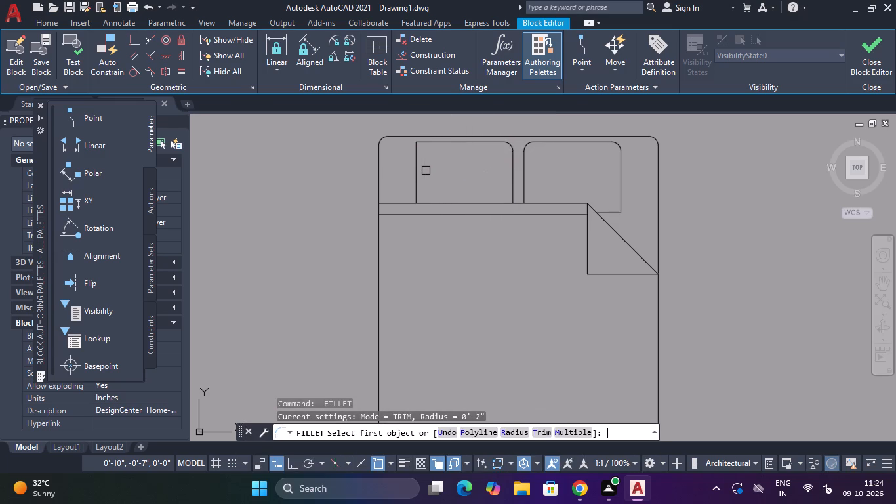
{"action": "type", "text": "R"}
{"action": "key", "text": "space"}
{"action": "key", "text": "space"}
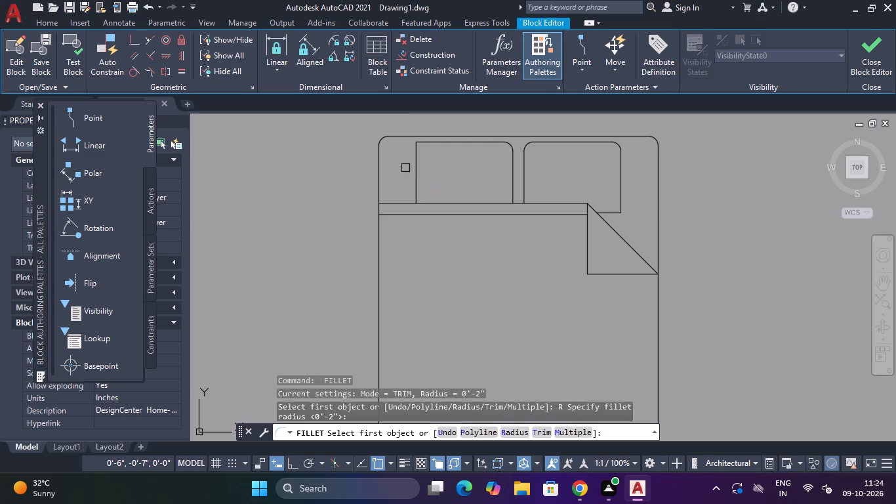
{"action": "left_click", "coordinate": [415, 168]}
{"action": "left_click", "coordinate": [427, 145]}
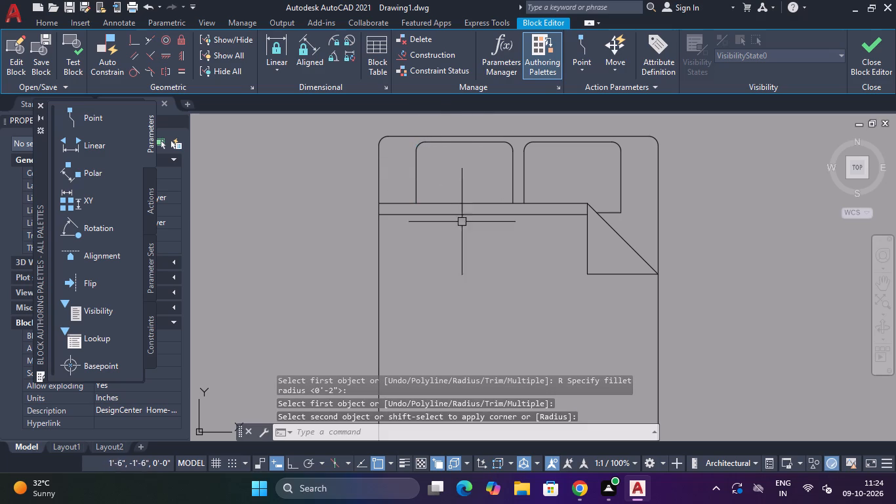
Fillet the blanket fold's lower-left corner and the corner where its diagonal meets the blanket's top edge, both with a 2" radius.
{"action": "key", "text": "space"}
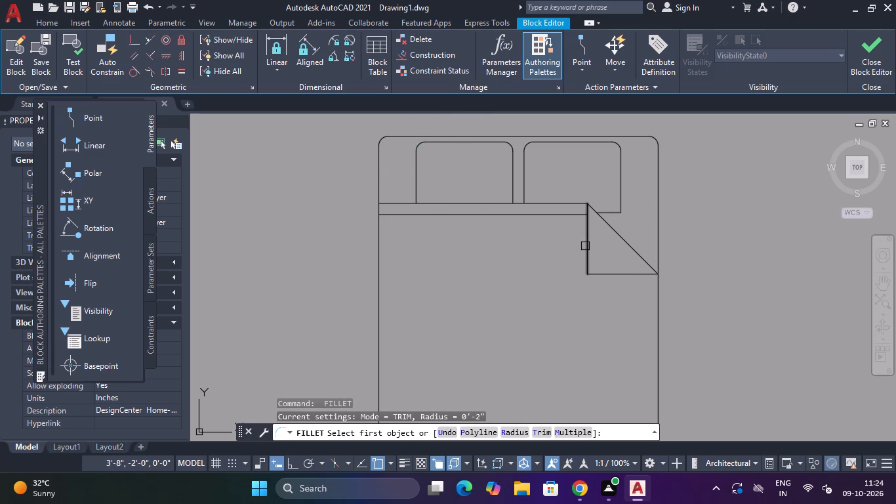
{"action": "left_click", "coordinate": [586, 250]}
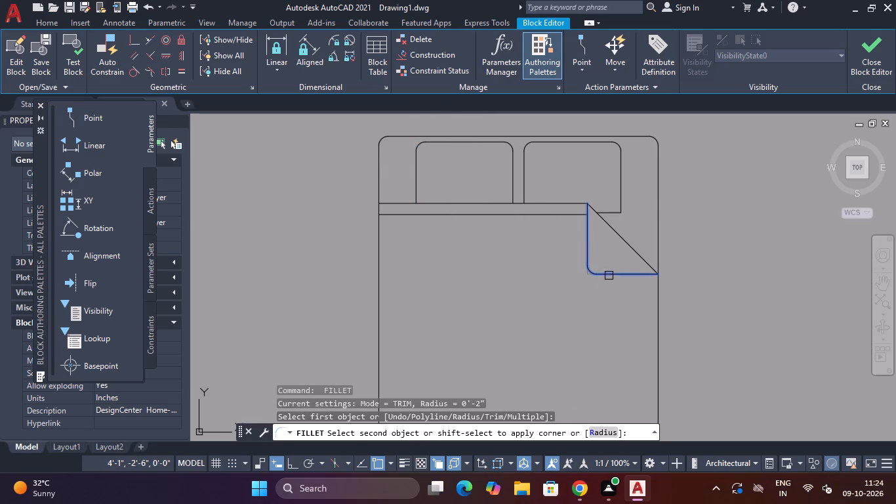
{"action": "left_click", "coordinate": [609, 276]}
{"action": "key", "text": "space"}
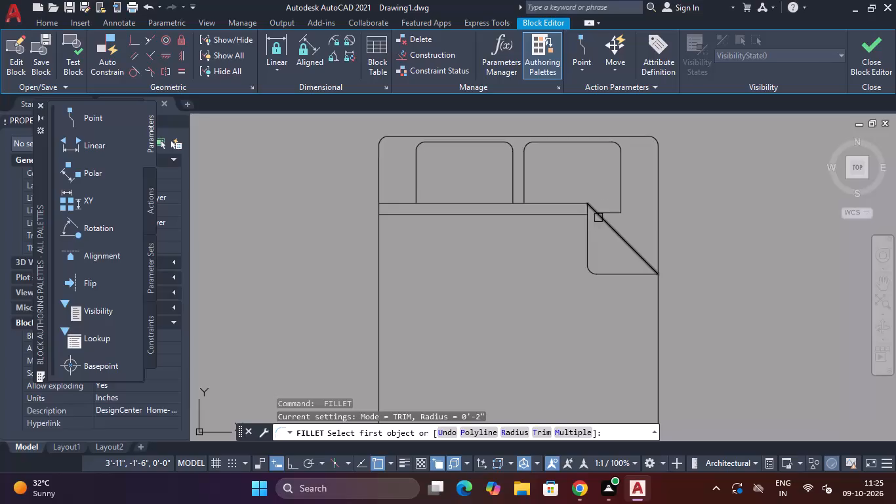
{"action": "scroll", "coordinate": [597, 213], "scroll_direction": "up", "scroll_amount": 3}
{"action": "left_click", "coordinate": [590, 199]}
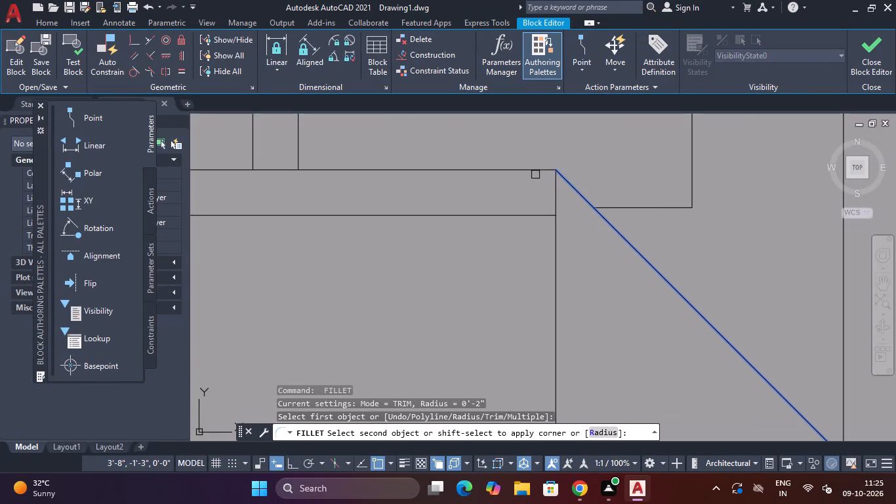
{"action": "left_click", "coordinate": [533, 167]}
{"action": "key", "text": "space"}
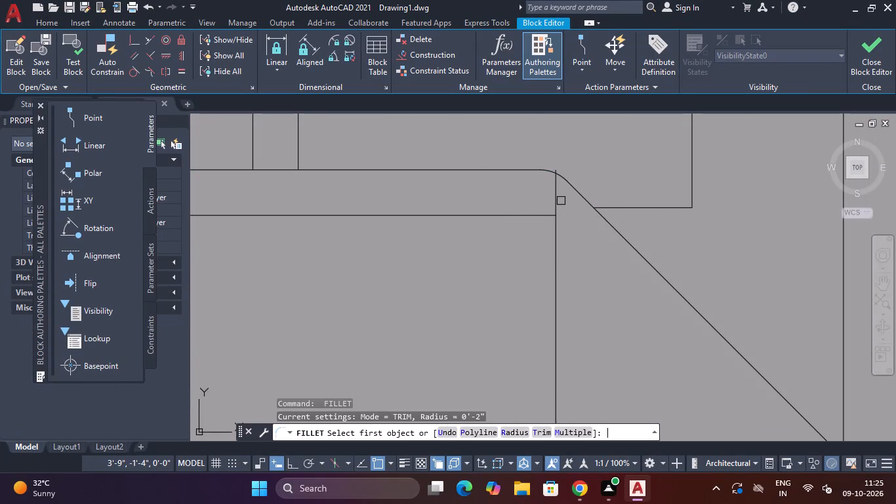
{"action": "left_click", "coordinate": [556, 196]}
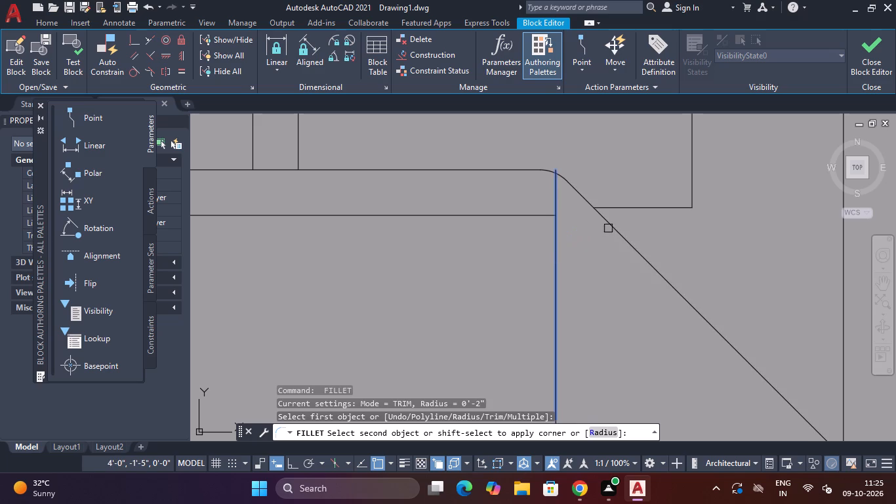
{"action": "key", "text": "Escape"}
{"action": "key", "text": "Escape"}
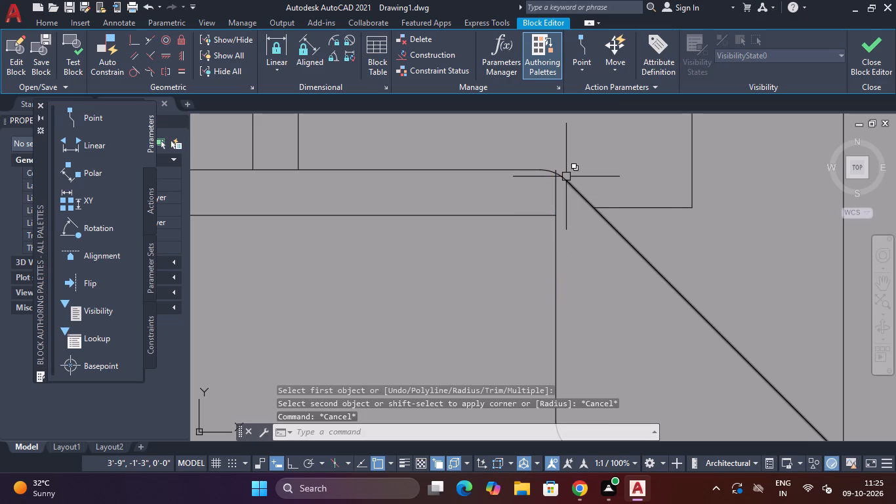
Trim the end of the fold's vertical line that sticks out above the rounded blanket corner.
{"action": "type", "text": "TR"}
{"action": "key", "text": "space"}
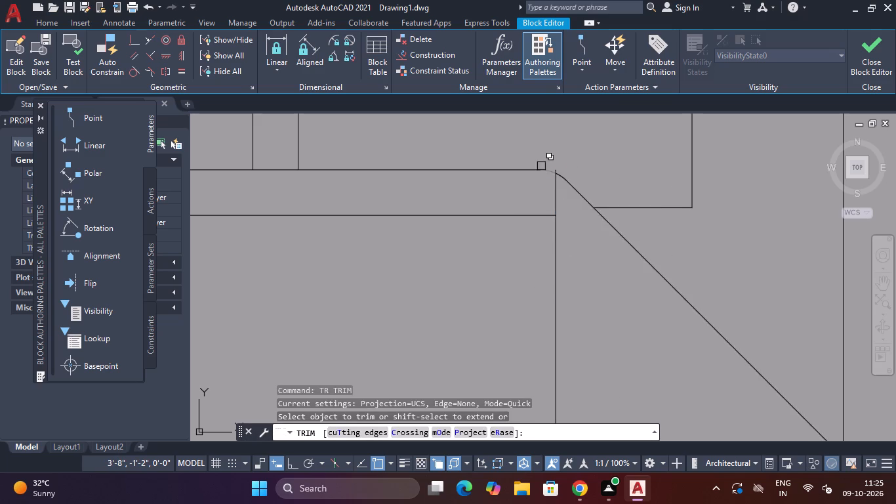
{"action": "scroll", "coordinate": [541, 166], "scroll_direction": "up", "scroll_amount": 3}
{"action": "left_click", "coordinate": [595, 180]}
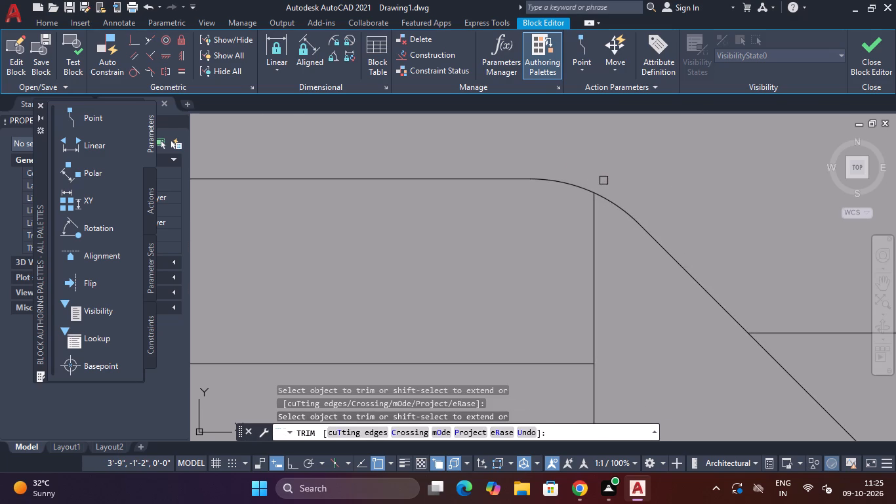
{"action": "scroll", "coordinate": [619, 185], "scroll_direction": "down", "scroll_amount": 4}
{"action": "key", "text": "Escape"}
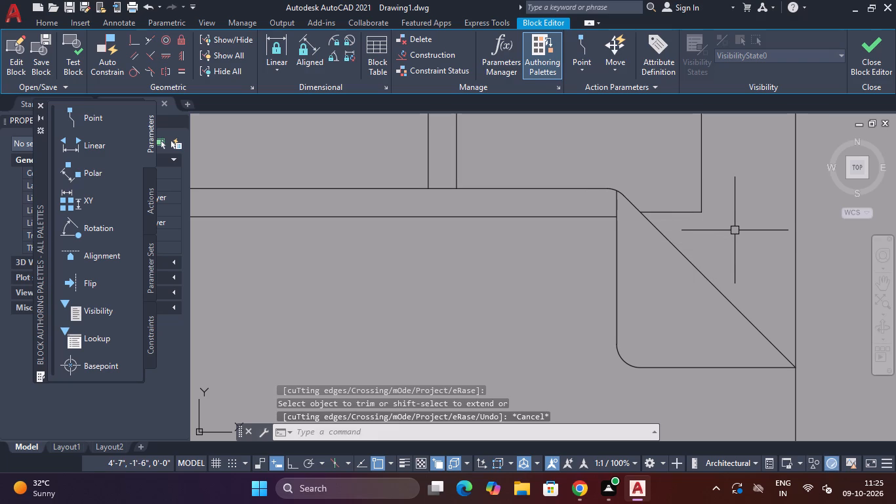
Fillet the lower-right corner of the right pillow, beside the blanket fold, with a 2" radius.
{"action": "type", "text": "F R"}
{"action": "key", "text": "space"}
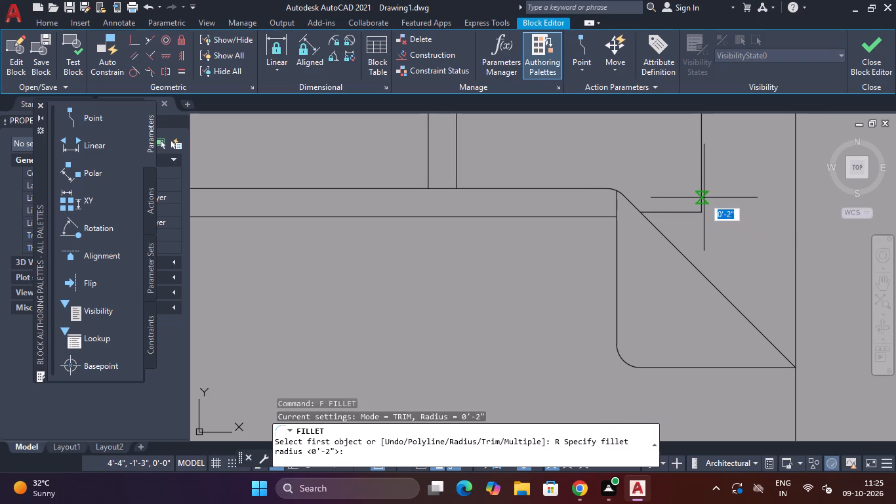
{"action": "key", "text": "space"}
{"action": "left_click", "coordinate": [702, 198]}
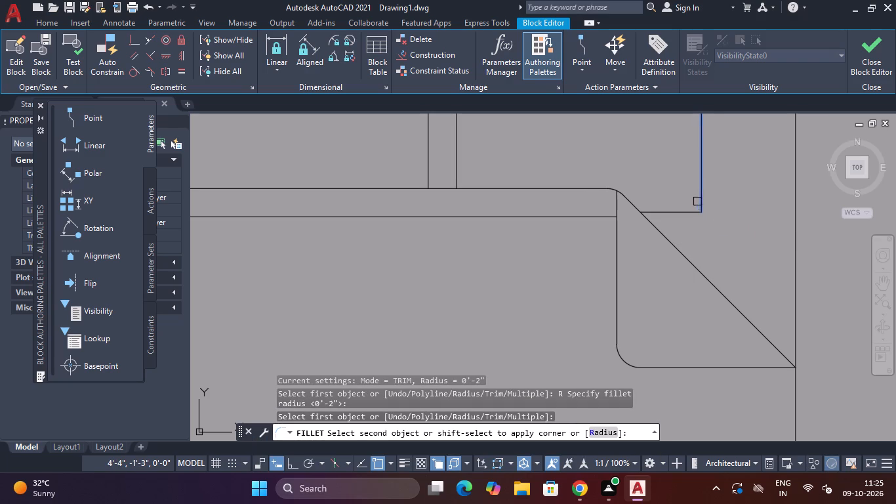
{"action": "left_click", "coordinate": [689, 209]}
Fillet the lower-right corner of the bed outline, at the foot end, with a 2" radius.
{"action": "scroll", "coordinate": [598, 260], "scroll_direction": "down", "scroll_amount": 2}
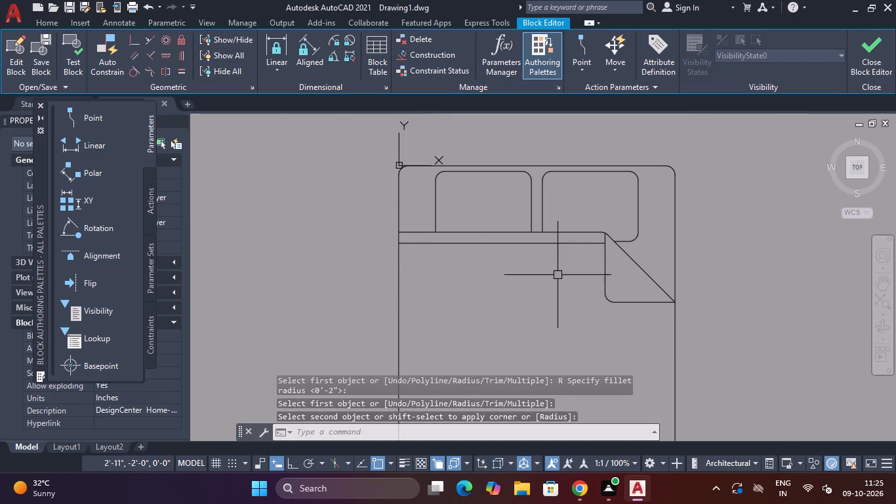
{"action": "scroll", "coordinate": [519, 211], "scroll_direction": "down", "scroll_amount": 4}
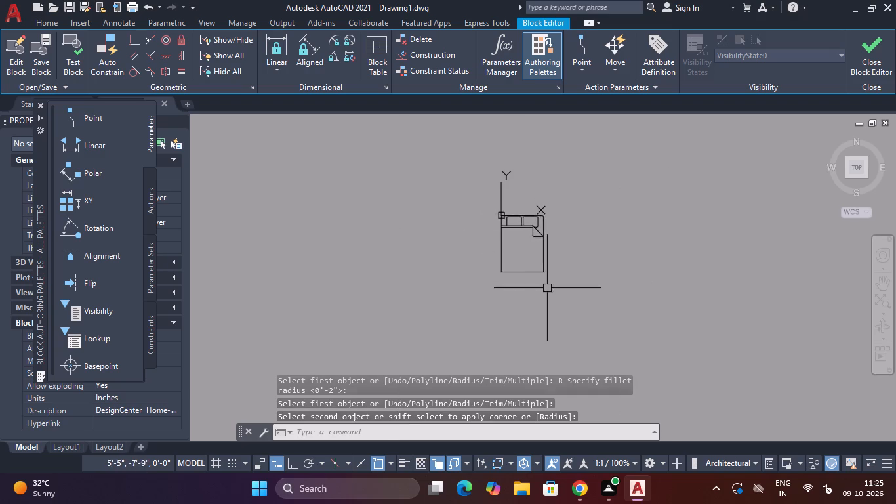
{"action": "scroll", "coordinate": [546, 285], "scroll_direction": "up", "scroll_amount": 3}
{"action": "key", "text": "space"}
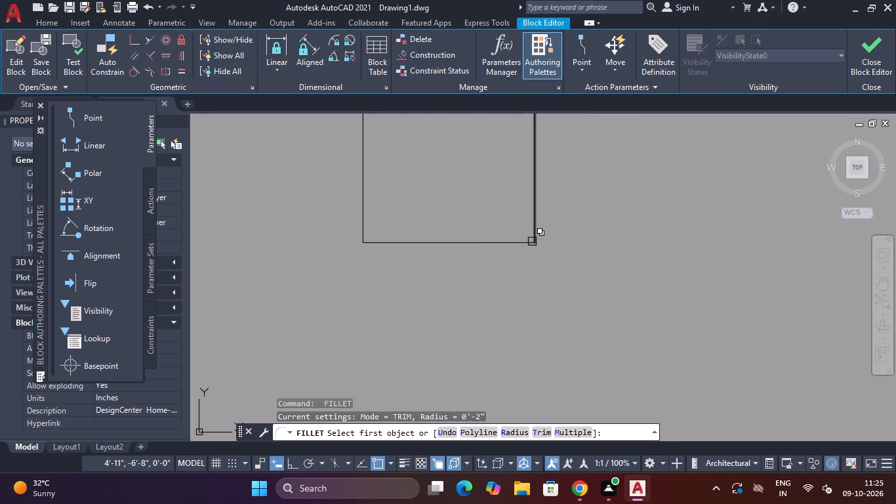
{"action": "type", "text": "R"}
{"action": "key", "text": "space"}
{"action": "scroll", "coordinate": [531, 241], "scroll_direction": "up", "scroll_amount": 4}
{"action": "key", "text": "space"}
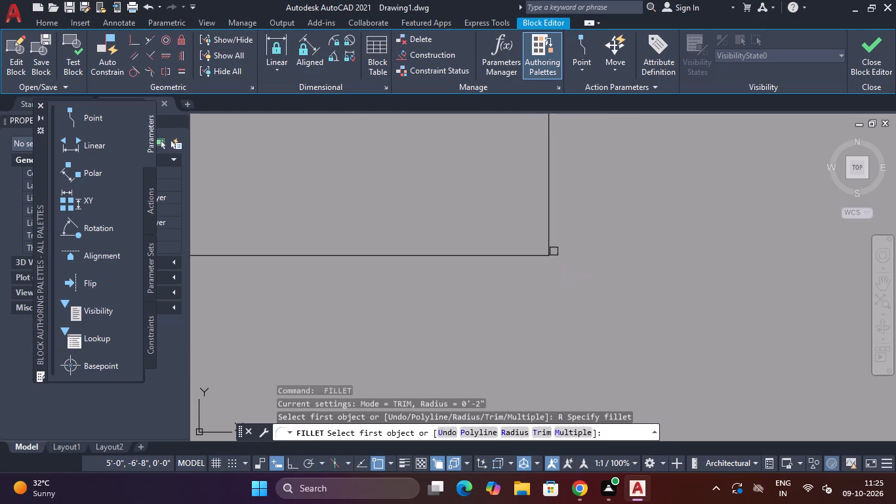
{"action": "left_click", "coordinate": [550, 242]}
{"action": "left_click", "coordinate": [531, 253]}
Fillet the lower-left corner of the bed outline, at the foot end, with a 2" radius.
{"action": "scroll", "coordinate": [485, 262], "scroll_direction": "down", "scroll_amount": 3}
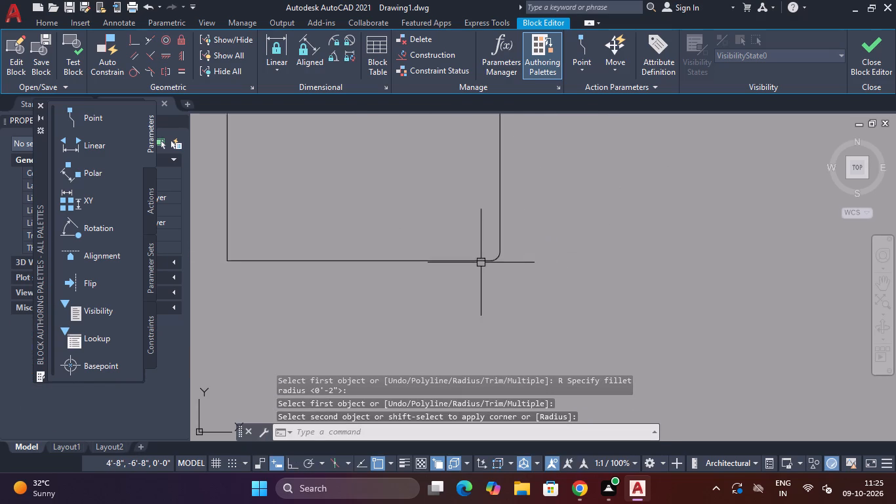
{"action": "scroll", "coordinate": [481, 262], "scroll_direction": "down", "scroll_amount": 1}
{"action": "key", "text": "space"}
{"action": "middle_click_drag", "start_coordinate": [333, 247], "coordinate": [381, 238]}
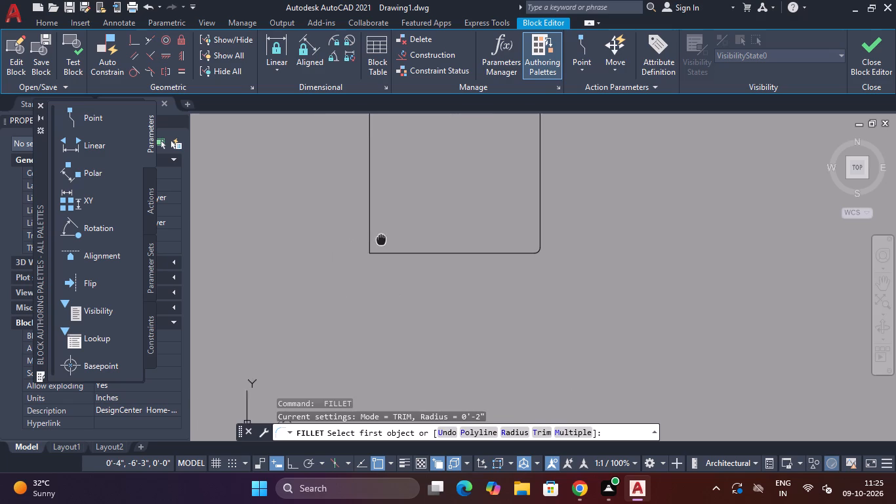
{"action": "middle_click_drag", "start_coordinate": [381, 238], "coordinate": [382, 238]}
{"action": "scroll", "coordinate": [372, 240], "scroll_direction": "up", "scroll_amount": 2}
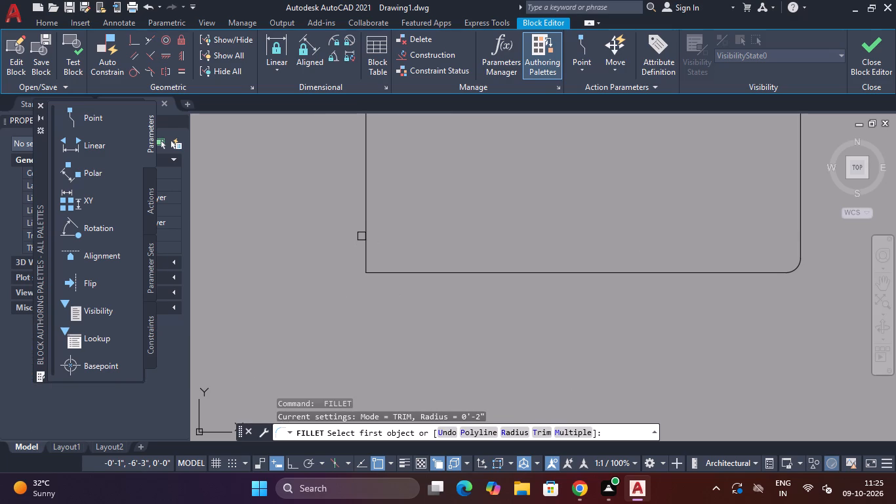
{"action": "left_click", "coordinate": [364, 237]}
{"action": "left_click", "coordinate": [389, 274]}
{"action": "scroll", "coordinate": [411, 251], "scroll_direction": "down", "scroll_amount": 3}
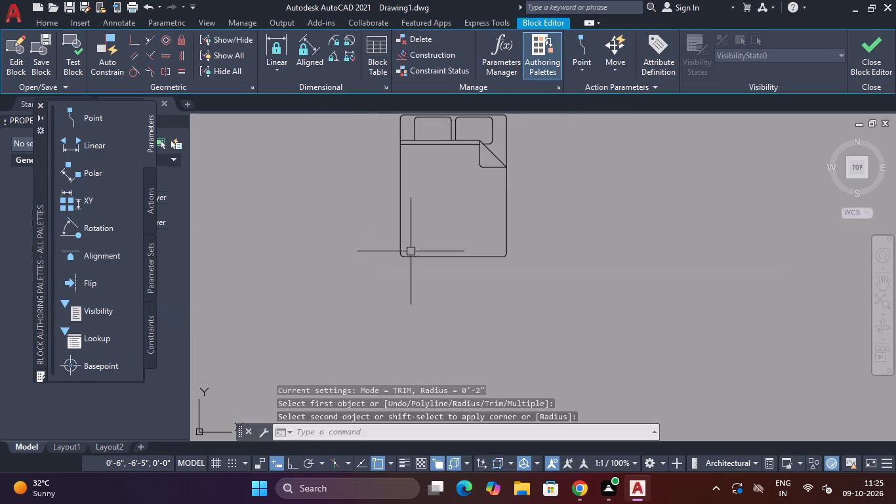
{"action": "middle_click_drag", "start_coordinate": [432, 170], "coordinate": [453, 252]}
{"action": "key", "text": "Escape"}
{"action": "key", "text": "Escape"}
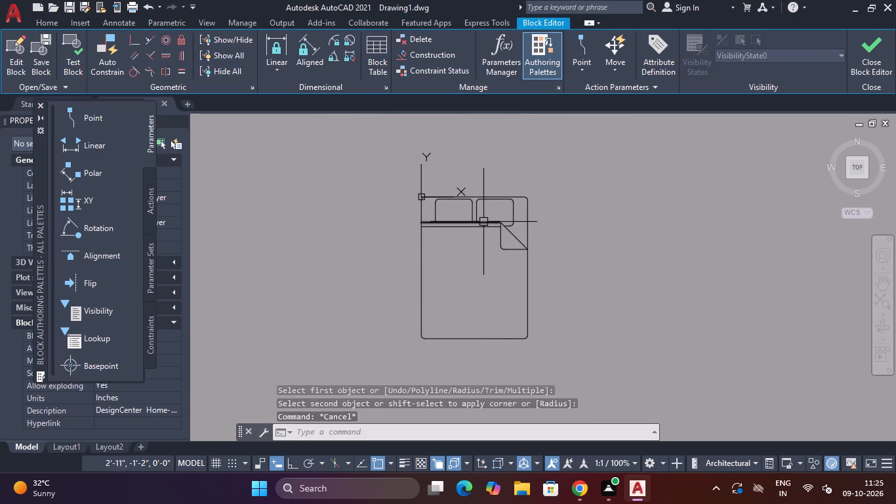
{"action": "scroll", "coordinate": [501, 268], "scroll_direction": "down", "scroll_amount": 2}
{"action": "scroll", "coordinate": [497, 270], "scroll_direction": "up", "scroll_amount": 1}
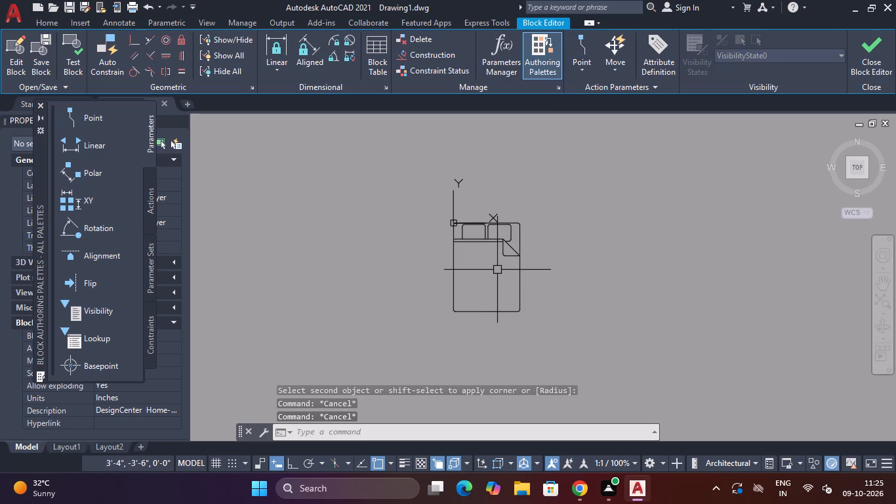
Close the block editor and keep the changes made to the bed block.
{"action": "left_click", "coordinate": [866, 49]}
{"action": "left_click", "coordinate": [519, 212]}
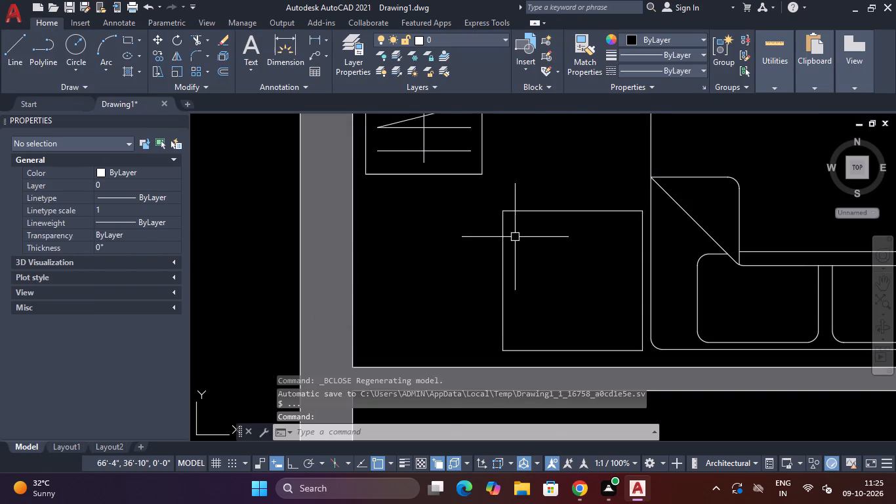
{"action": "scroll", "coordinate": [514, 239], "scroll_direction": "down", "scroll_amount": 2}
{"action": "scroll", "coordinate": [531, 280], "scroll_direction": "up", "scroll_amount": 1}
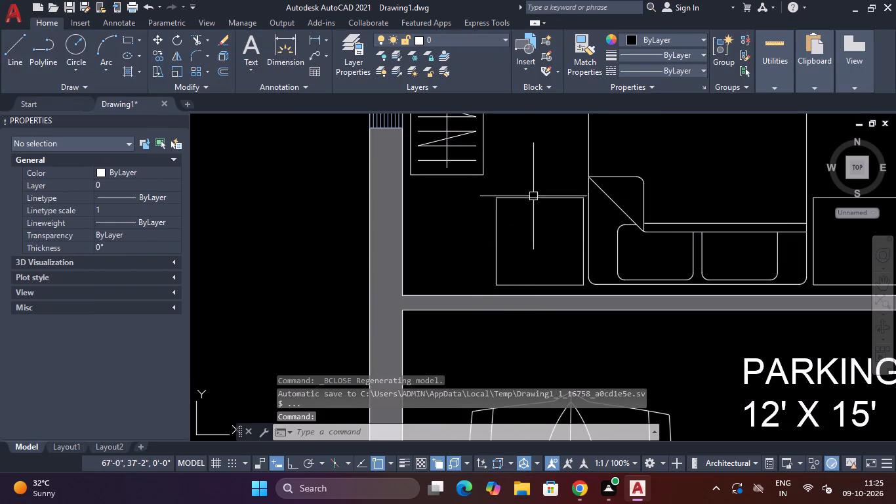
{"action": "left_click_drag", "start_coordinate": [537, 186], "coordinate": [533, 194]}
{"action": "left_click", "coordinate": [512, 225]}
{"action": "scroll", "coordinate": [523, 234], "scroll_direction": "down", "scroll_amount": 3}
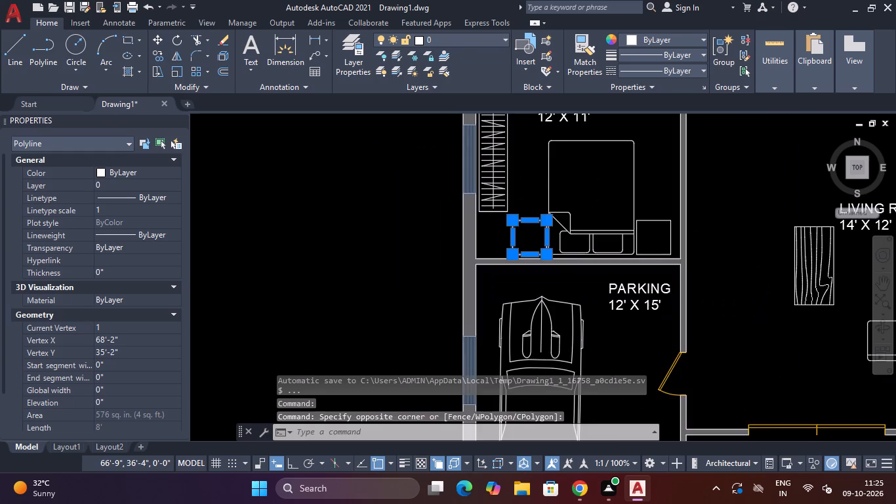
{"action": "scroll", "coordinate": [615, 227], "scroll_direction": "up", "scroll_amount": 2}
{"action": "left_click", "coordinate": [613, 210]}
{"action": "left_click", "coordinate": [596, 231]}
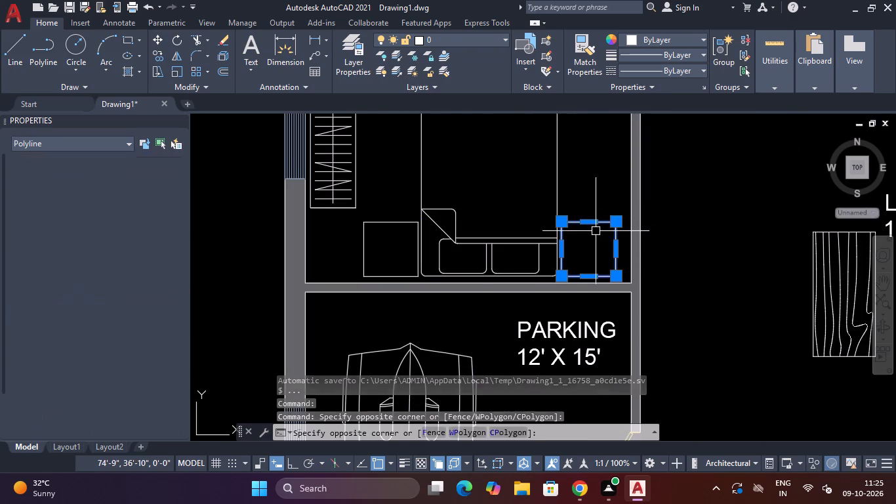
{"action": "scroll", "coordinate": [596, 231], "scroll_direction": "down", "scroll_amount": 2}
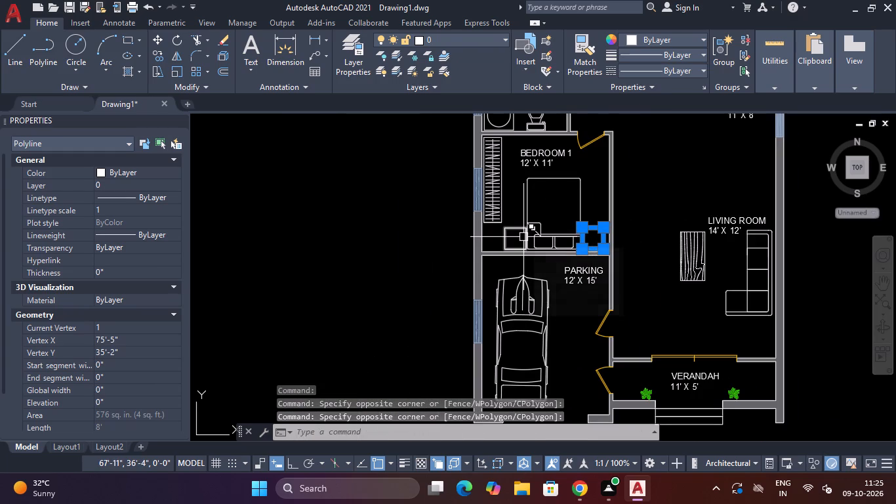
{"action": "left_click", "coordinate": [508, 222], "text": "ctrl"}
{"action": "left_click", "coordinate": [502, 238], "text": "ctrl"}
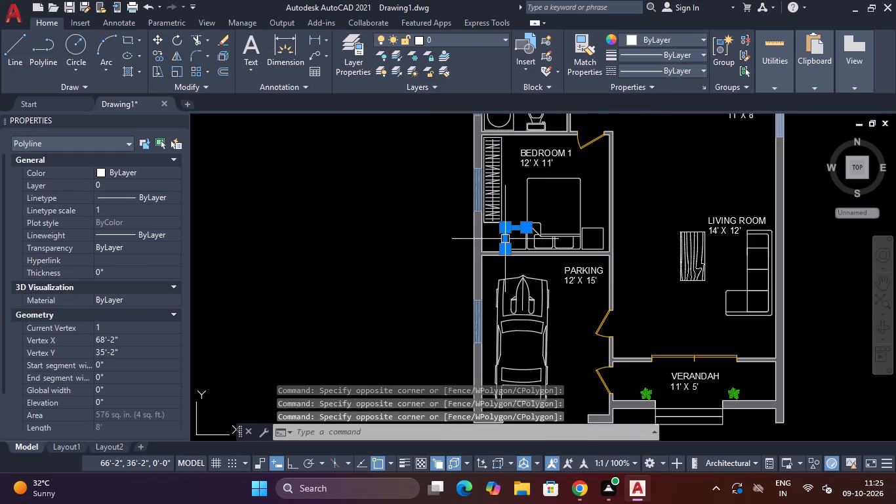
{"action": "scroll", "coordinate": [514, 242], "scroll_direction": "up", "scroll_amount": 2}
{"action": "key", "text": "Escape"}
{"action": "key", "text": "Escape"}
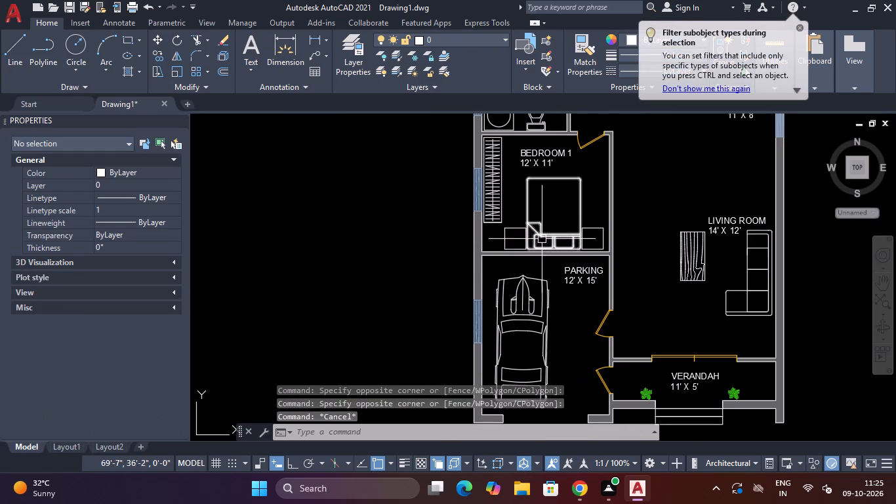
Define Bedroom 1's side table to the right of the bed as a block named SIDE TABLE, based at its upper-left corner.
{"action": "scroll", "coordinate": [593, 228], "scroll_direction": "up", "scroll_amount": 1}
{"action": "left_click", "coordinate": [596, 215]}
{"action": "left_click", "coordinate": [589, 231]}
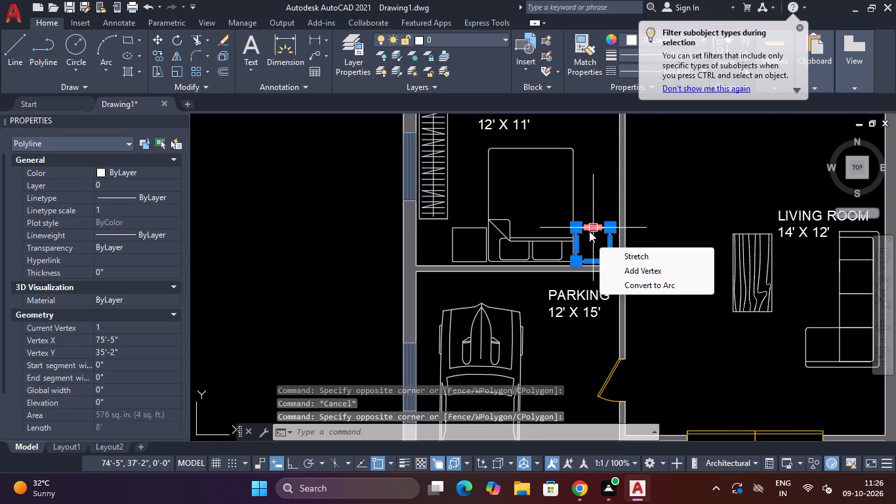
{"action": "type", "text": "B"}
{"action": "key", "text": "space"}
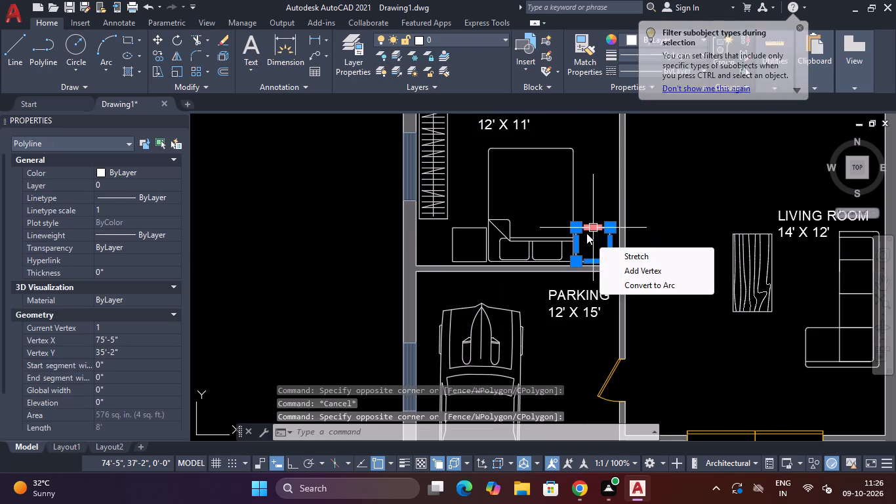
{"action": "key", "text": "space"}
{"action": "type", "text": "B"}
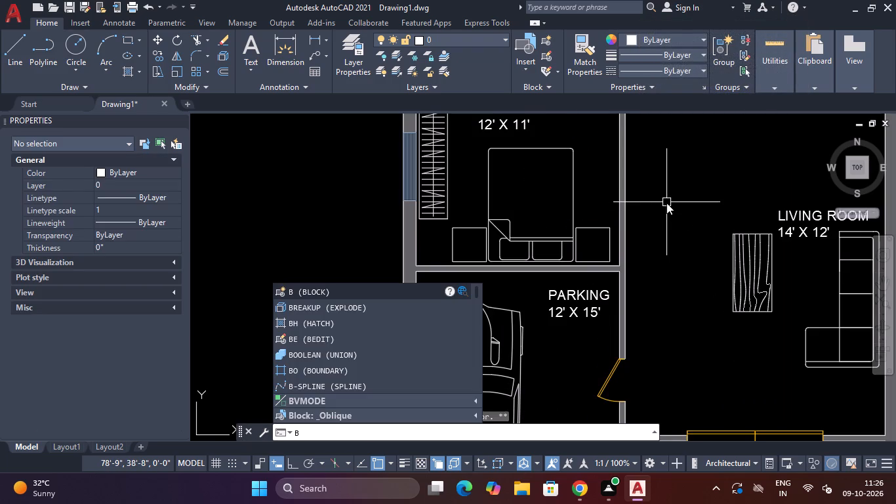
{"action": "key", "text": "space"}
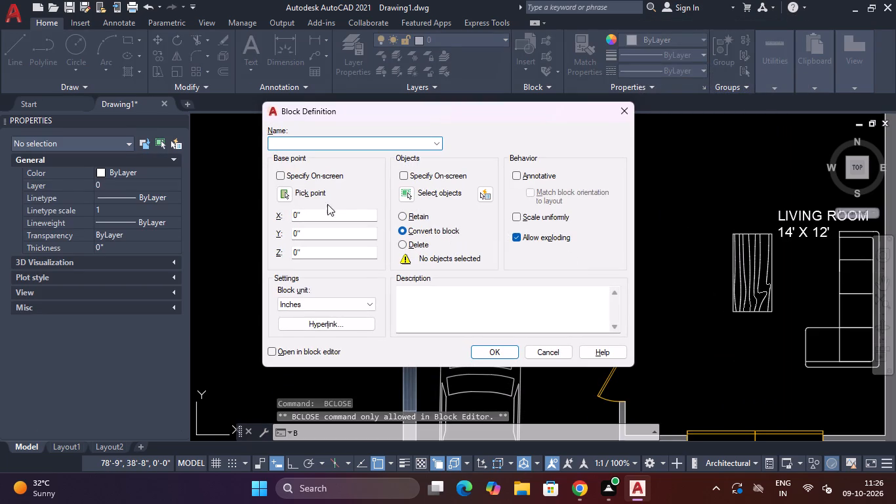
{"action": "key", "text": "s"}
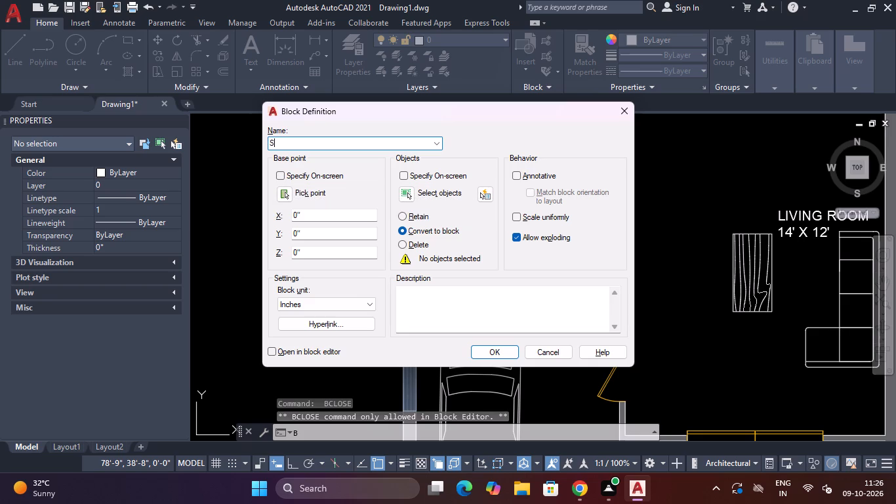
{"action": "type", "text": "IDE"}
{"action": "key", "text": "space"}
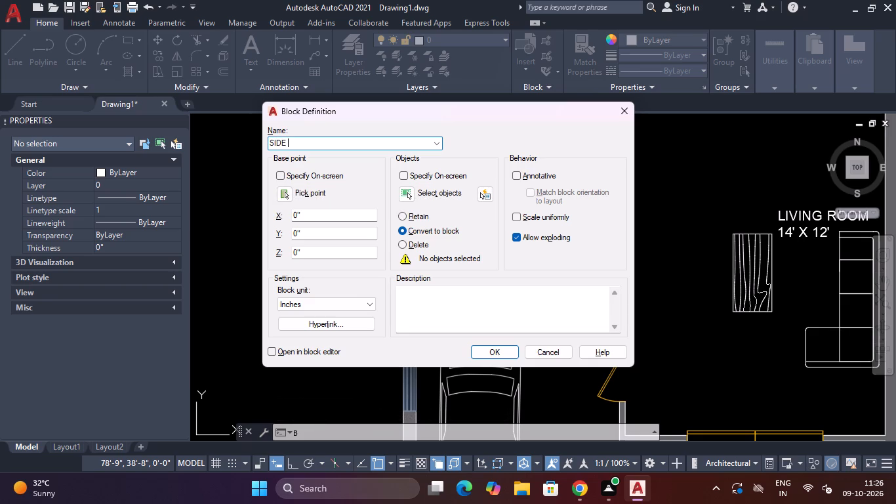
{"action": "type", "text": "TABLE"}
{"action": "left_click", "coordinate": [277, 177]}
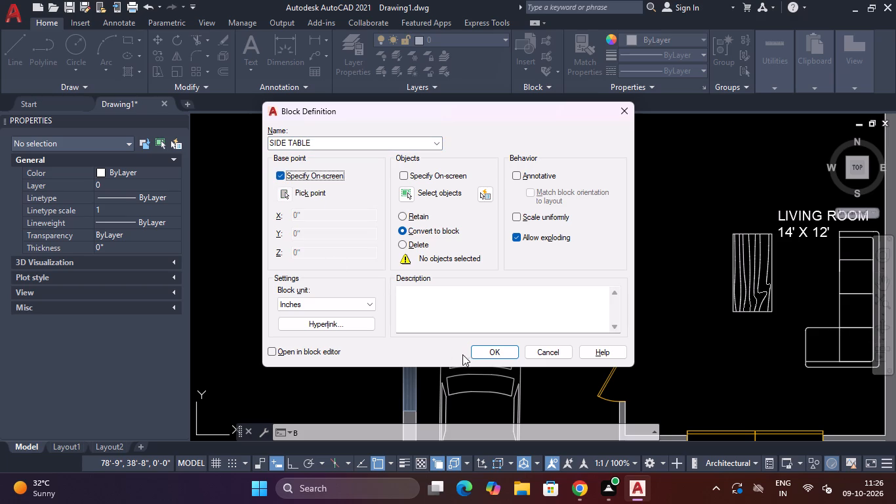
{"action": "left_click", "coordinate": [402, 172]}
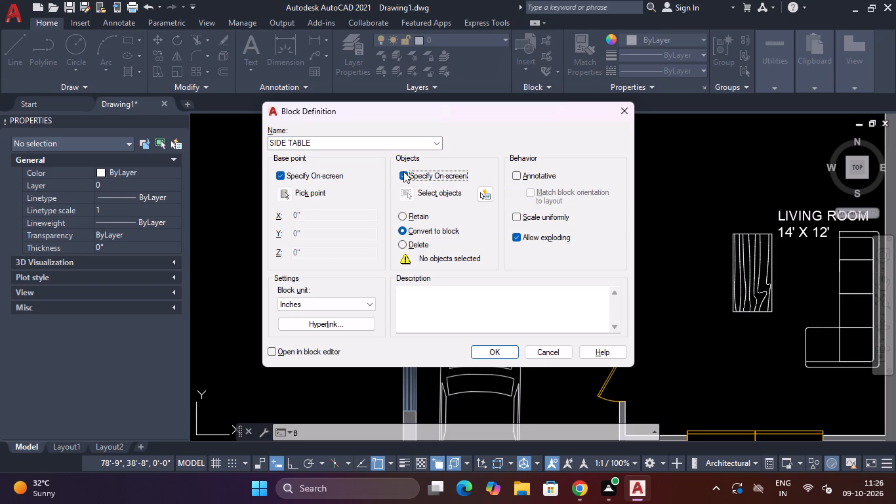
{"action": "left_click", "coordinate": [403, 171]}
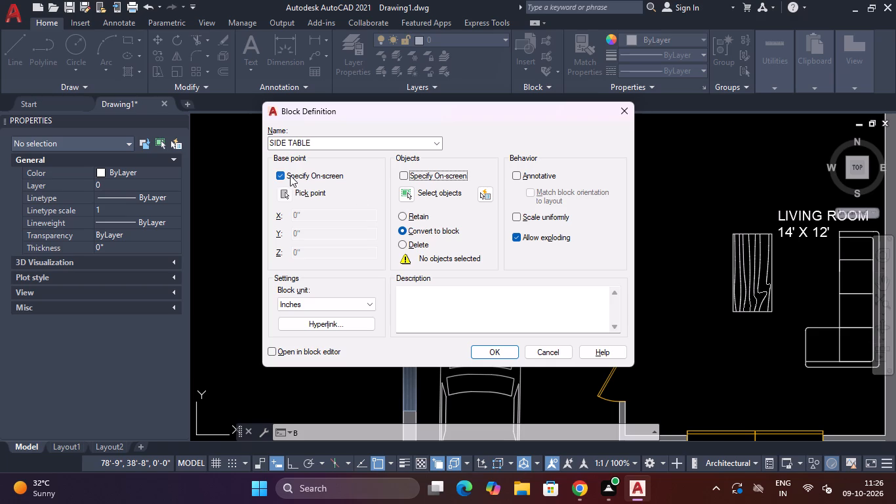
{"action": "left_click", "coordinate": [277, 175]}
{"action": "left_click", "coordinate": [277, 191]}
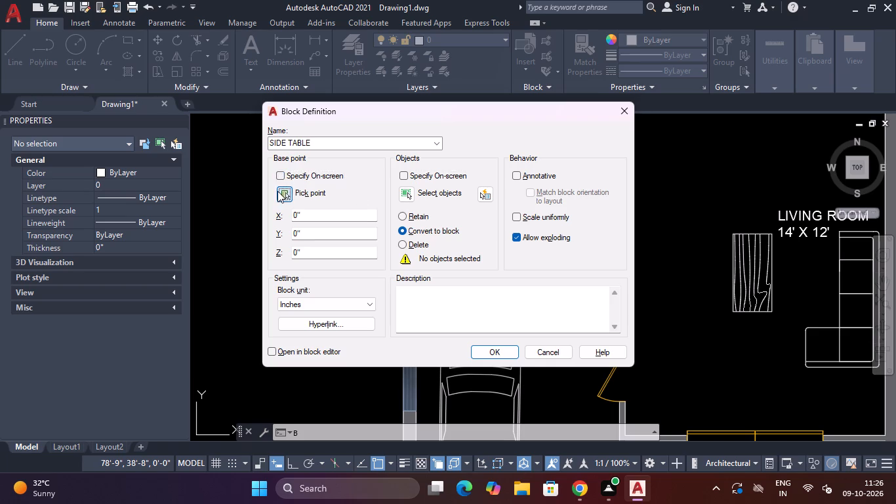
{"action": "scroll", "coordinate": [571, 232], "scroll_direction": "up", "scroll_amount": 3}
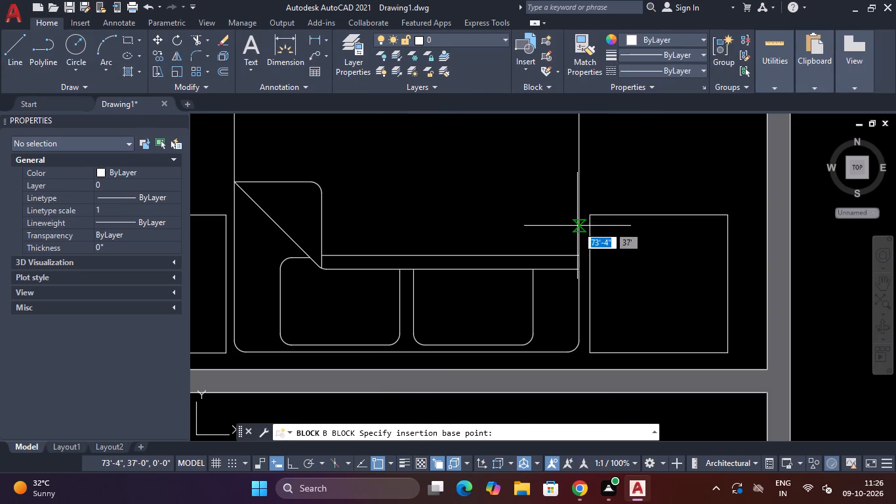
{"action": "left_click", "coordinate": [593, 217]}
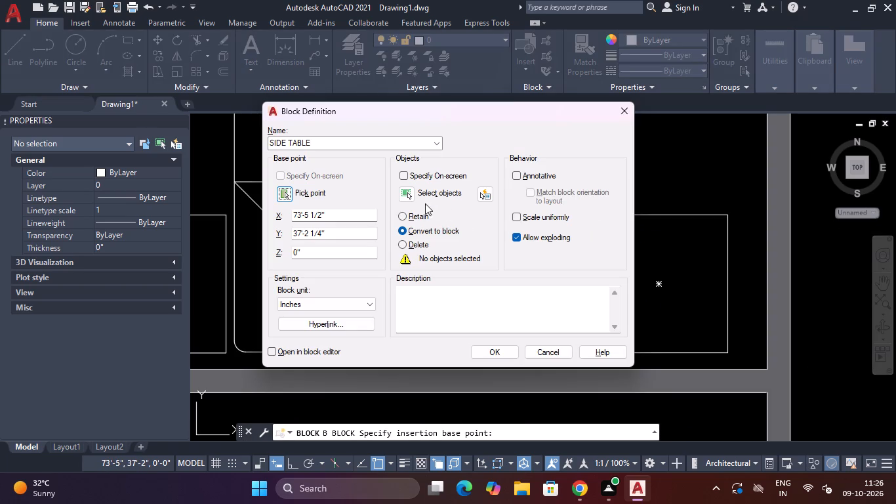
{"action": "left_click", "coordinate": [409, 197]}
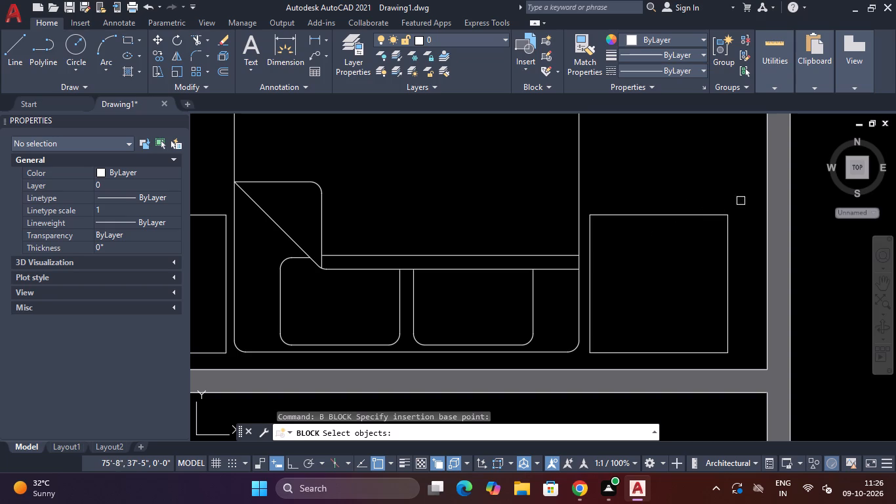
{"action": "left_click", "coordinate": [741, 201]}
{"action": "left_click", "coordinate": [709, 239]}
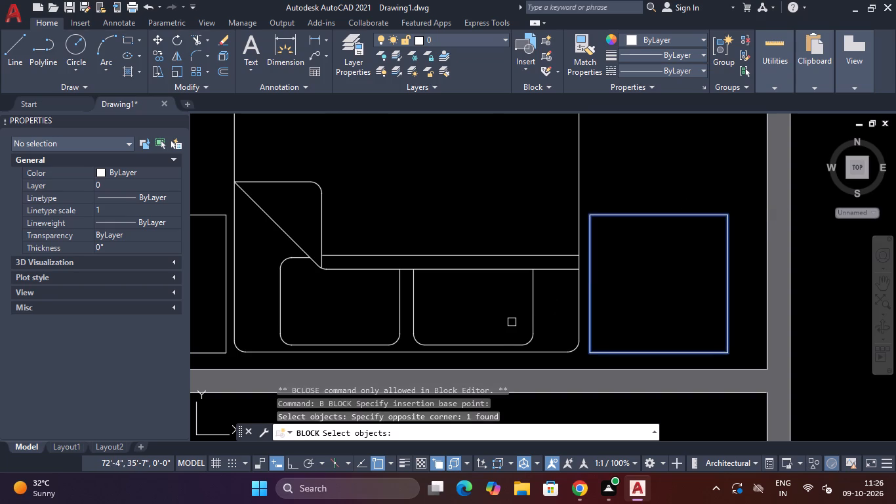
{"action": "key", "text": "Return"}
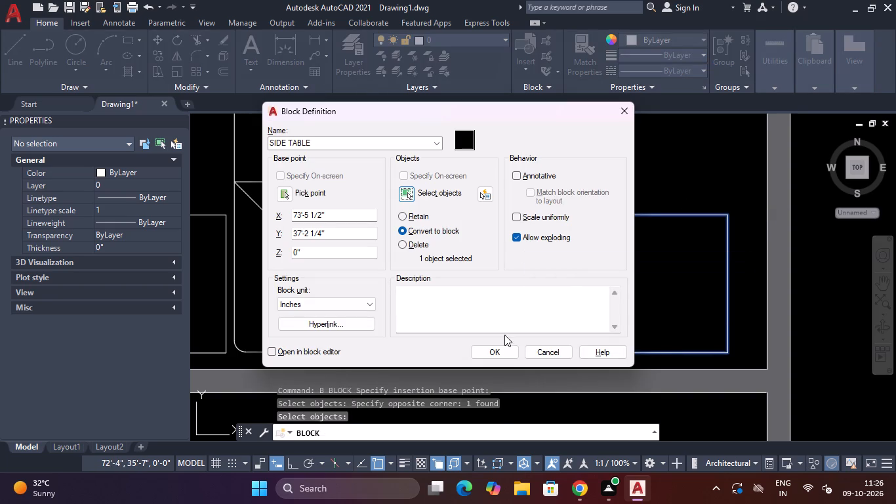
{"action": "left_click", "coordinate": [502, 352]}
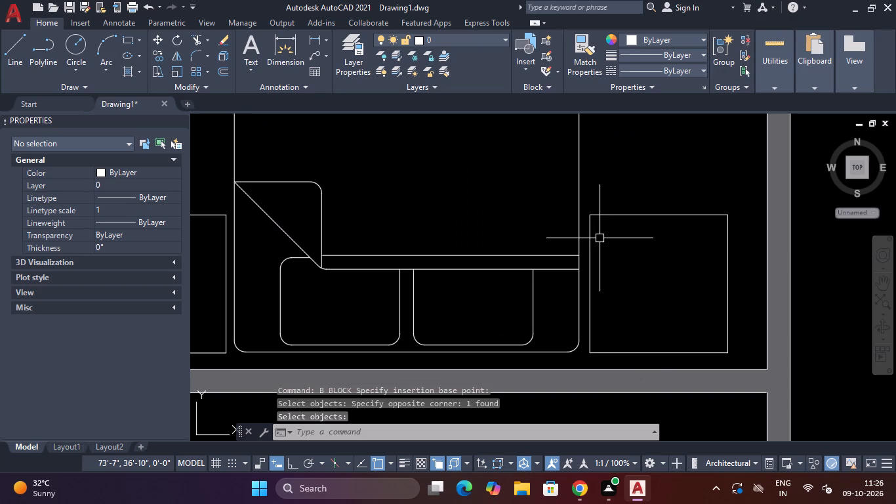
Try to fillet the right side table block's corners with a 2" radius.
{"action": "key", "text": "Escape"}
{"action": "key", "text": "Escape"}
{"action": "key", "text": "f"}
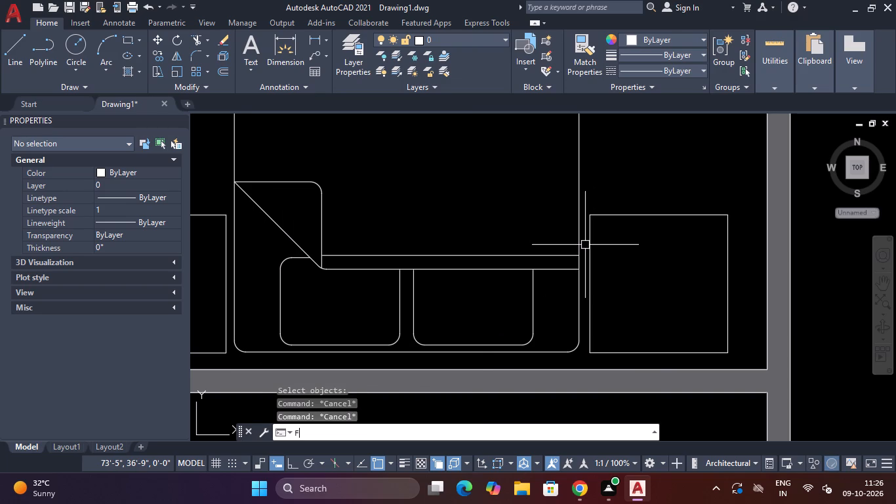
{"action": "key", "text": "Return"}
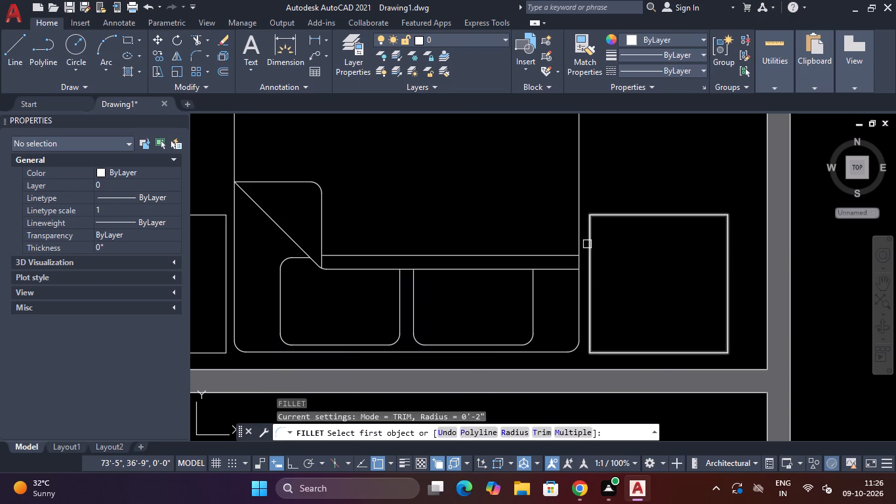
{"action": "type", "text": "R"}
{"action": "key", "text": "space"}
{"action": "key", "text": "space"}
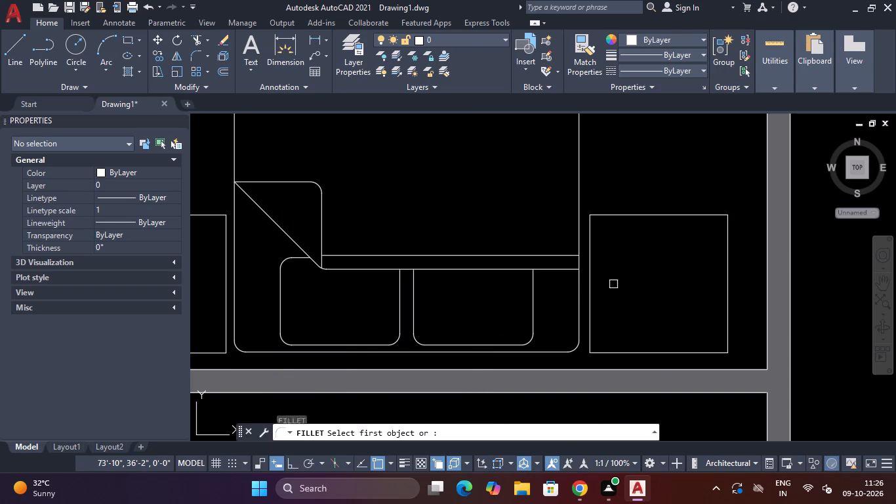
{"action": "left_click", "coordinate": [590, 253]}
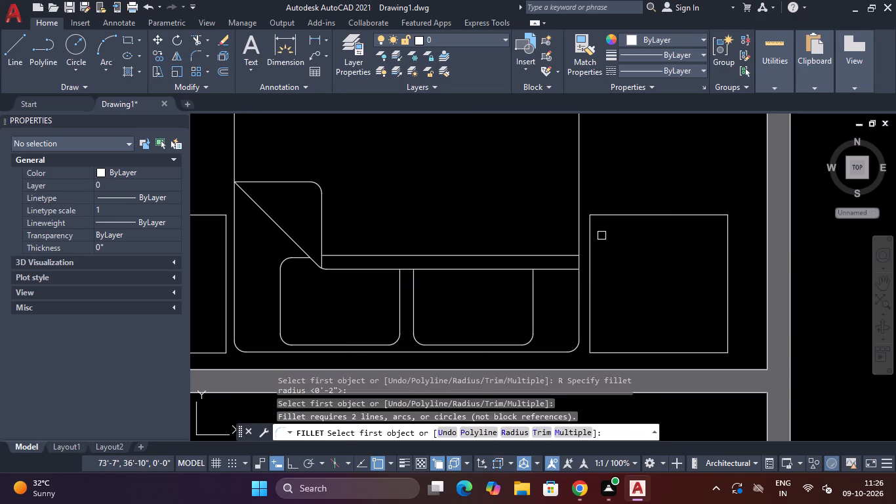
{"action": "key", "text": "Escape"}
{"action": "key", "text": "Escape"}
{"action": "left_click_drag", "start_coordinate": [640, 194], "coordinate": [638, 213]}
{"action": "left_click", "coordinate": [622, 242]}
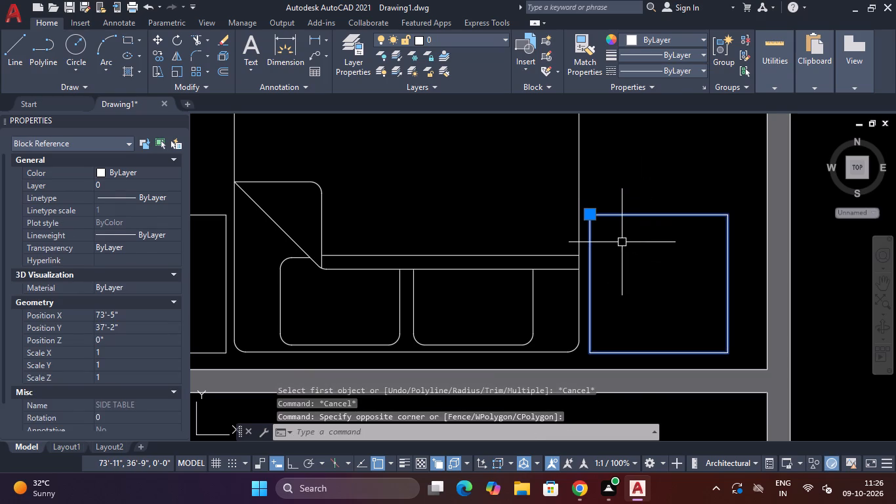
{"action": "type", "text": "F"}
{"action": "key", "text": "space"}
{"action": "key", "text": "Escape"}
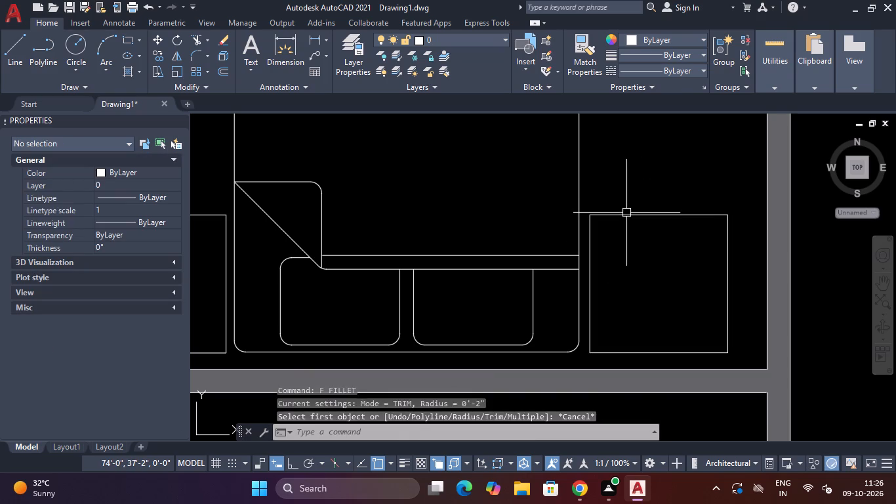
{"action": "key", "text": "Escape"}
Delete the side table block to the right of the bed in Bedroom 1.
{"action": "left_click_drag", "start_coordinate": [643, 201], "coordinate": [635, 217]}
{"action": "left_click", "coordinate": [612, 246]}
{"action": "key", "text": "Delete"}
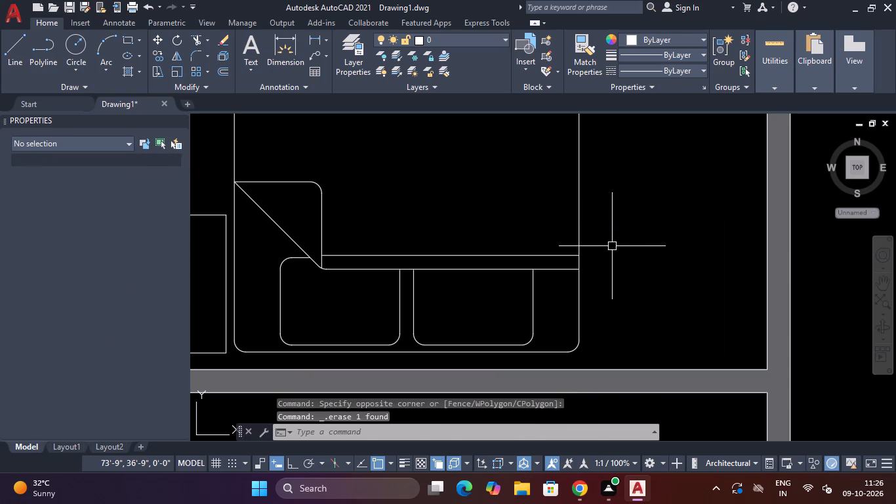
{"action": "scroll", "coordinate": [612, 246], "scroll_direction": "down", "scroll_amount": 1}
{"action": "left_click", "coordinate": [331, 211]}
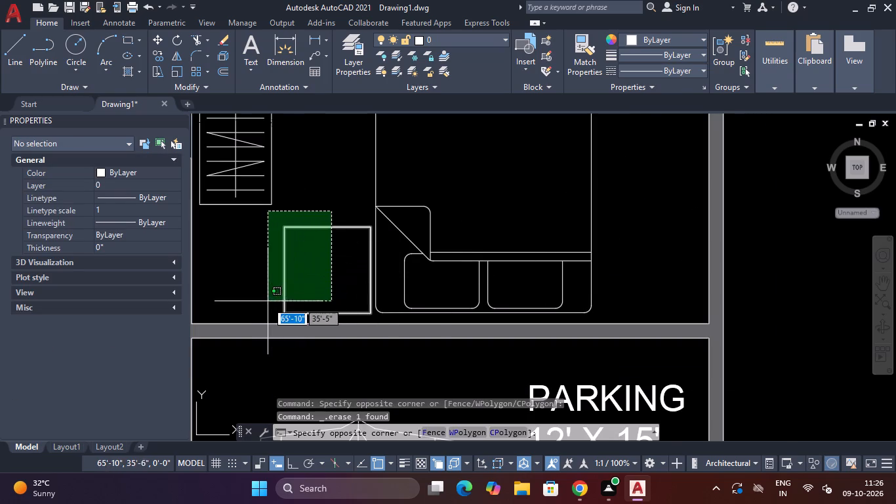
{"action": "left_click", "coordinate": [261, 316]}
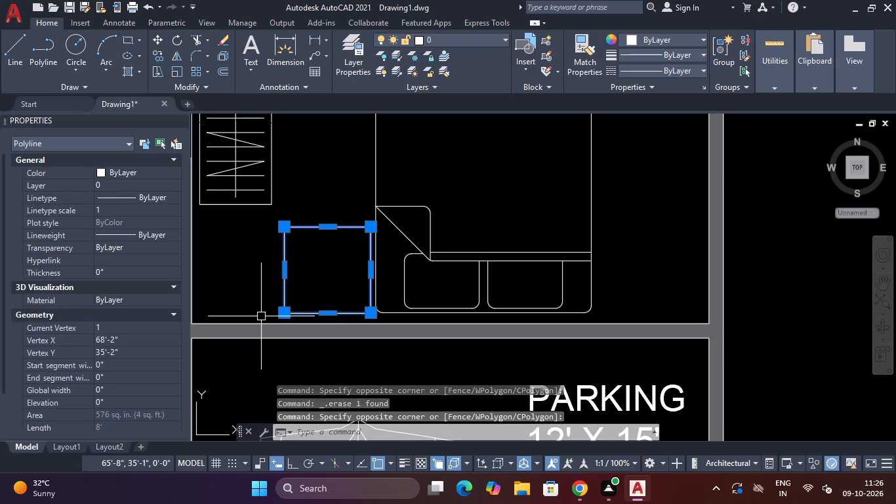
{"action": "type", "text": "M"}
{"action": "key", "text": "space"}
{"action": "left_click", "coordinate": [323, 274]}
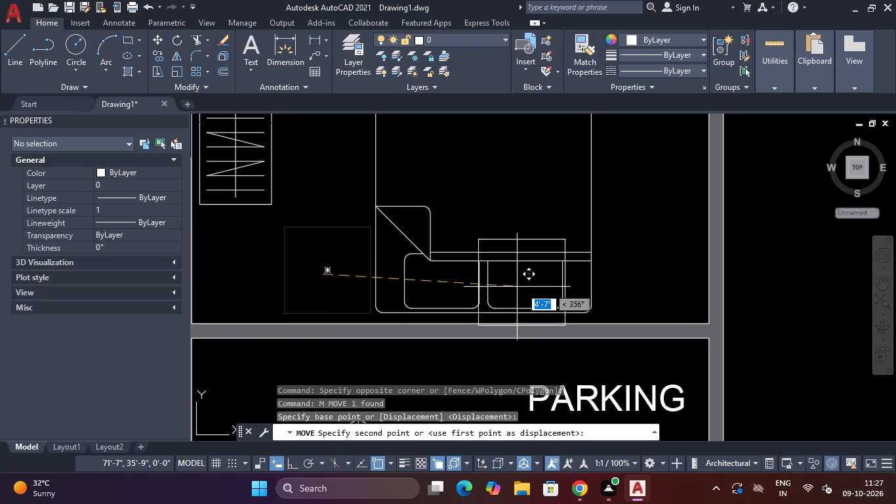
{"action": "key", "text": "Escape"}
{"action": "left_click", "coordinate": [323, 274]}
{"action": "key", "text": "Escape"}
Copy Bedroom 1's left side table about 7'-3" horizontally to the right side of the bed.
{"action": "left_click_drag", "start_coordinate": [353, 209], "coordinate": [340, 215]}
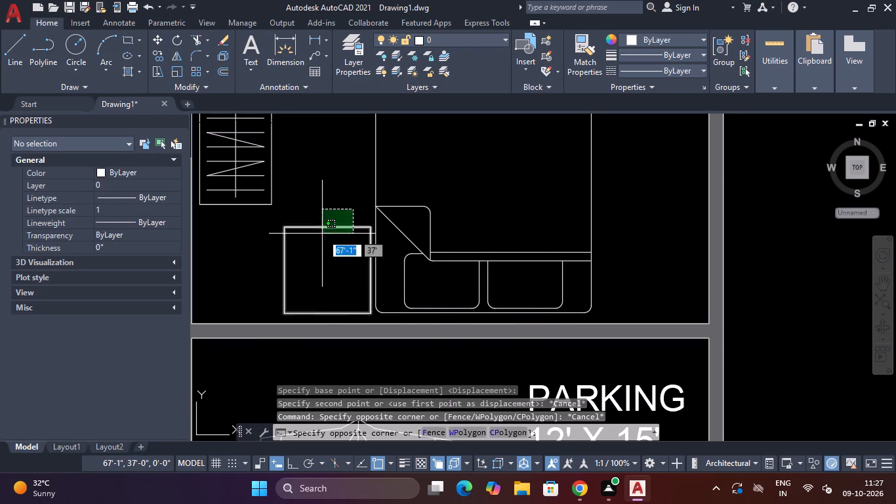
{"action": "left_click", "coordinate": [322, 234]}
{"action": "type", "text": "CO"}
{"action": "key", "text": "space"}
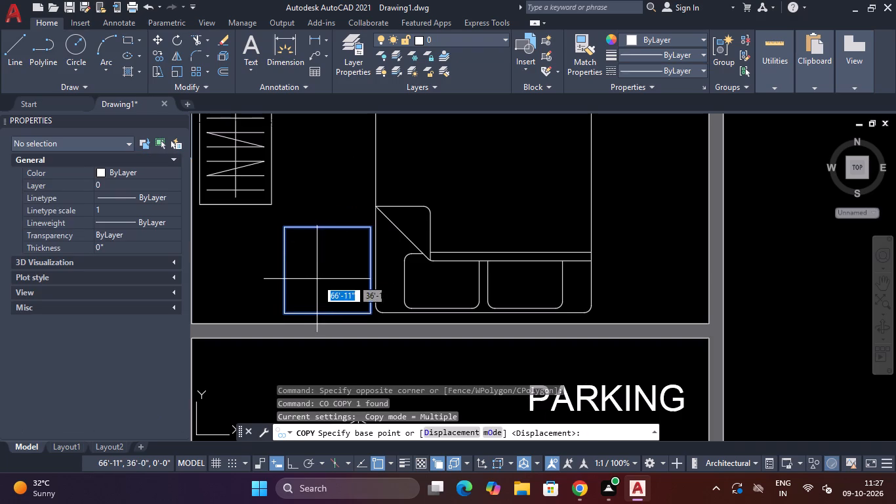
{"action": "left_click", "coordinate": [329, 264]}
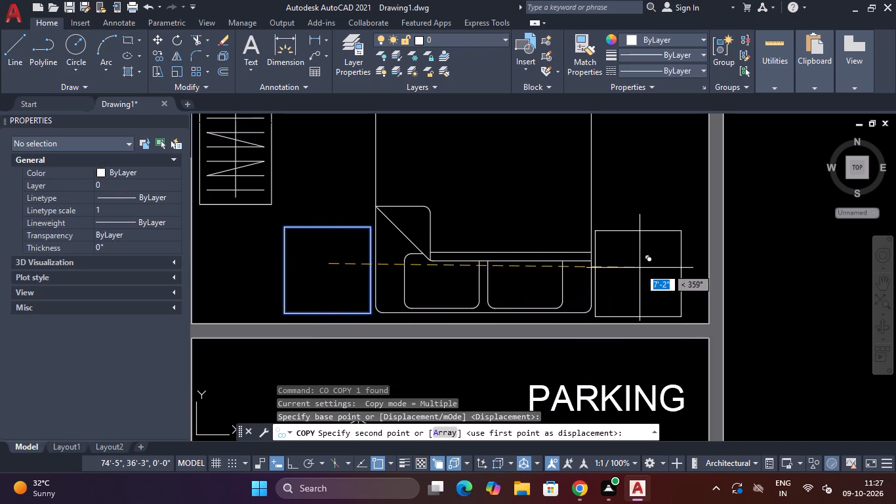
{"action": "scroll", "coordinate": [641, 270], "scroll_direction": "up", "scroll_amount": 1}
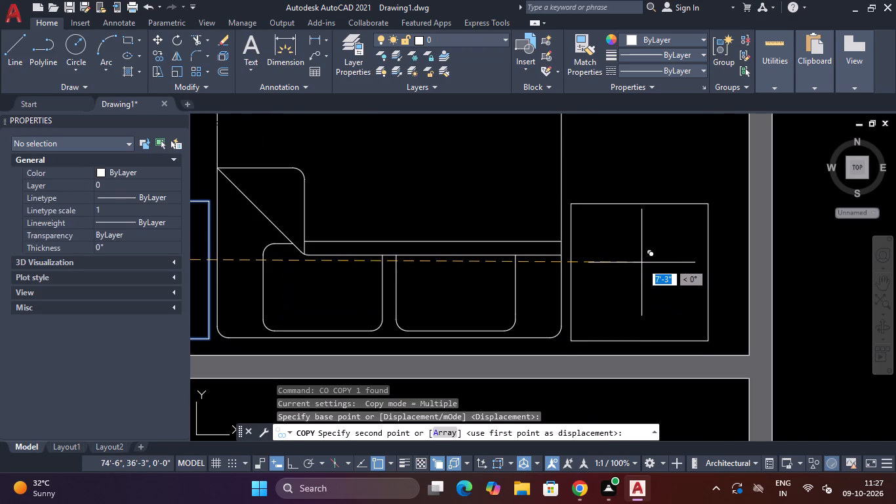
{"action": "left_click", "coordinate": [641, 262]}
{"action": "key", "text": "Escape"}
{"action": "scroll", "coordinate": [641, 262], "scroll_direction": "down", "scroll_amount": 1}
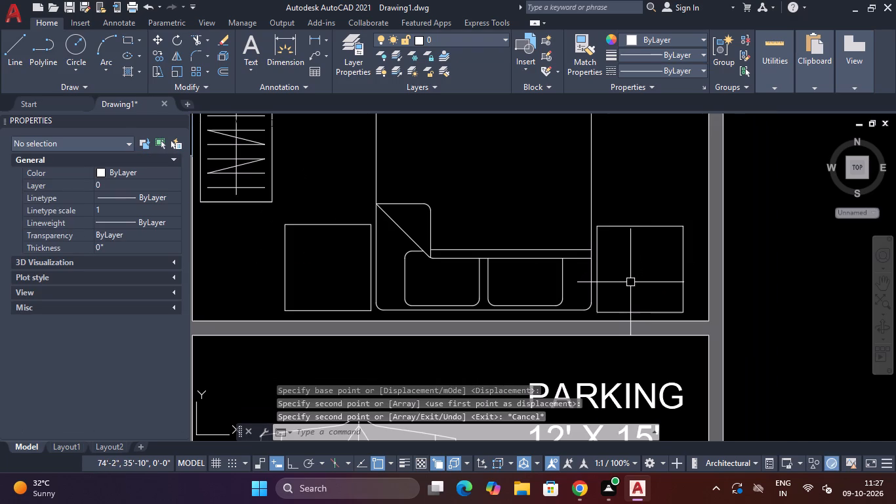
Fillet the upper-left corner of the side table left of the bed with a 2" radius.
{"action": "type", "text": "F"}
{"action": "key", "text": "space"}
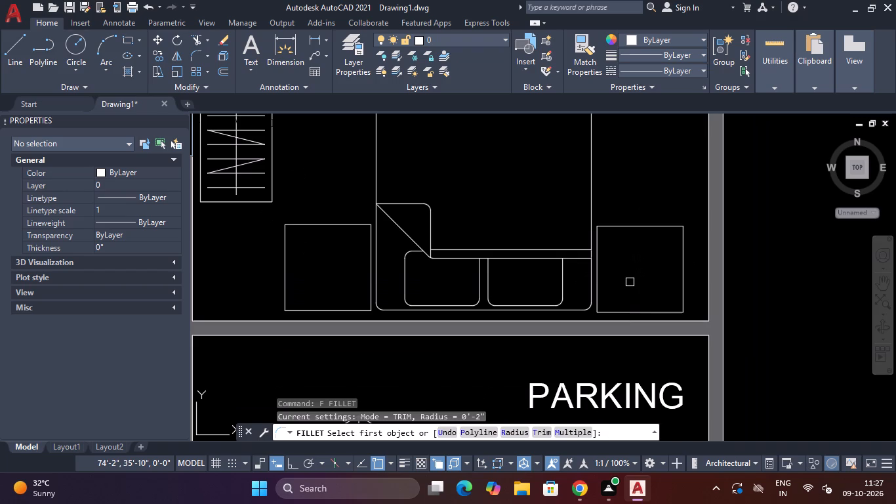
{"action": "type", "text": "R"}
{"action": "key", "text": "space"}
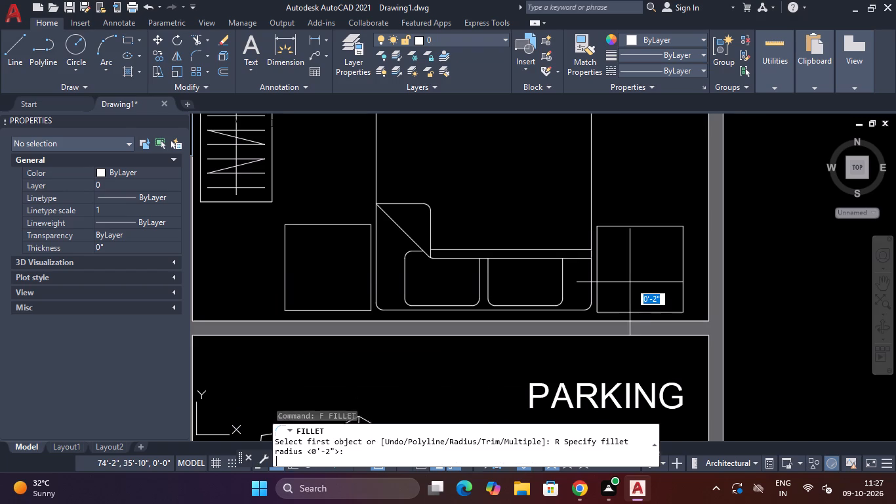
{"action": "key", "text": "space"}
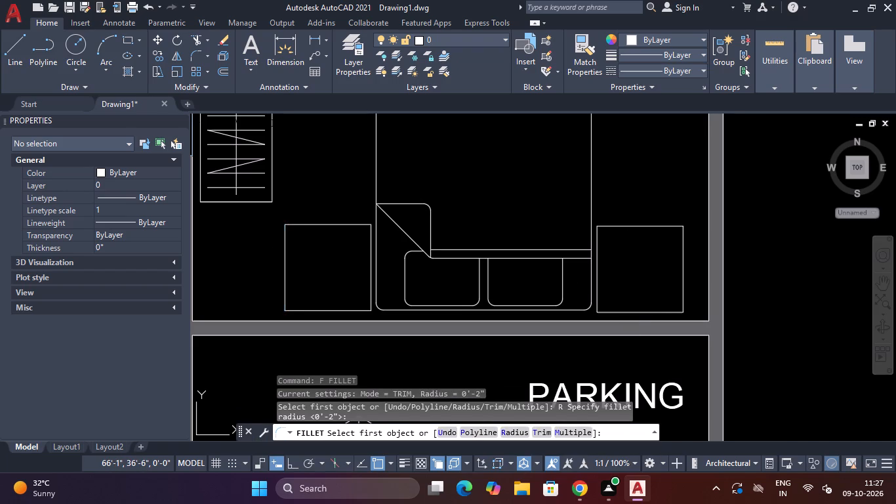
{"action": "left_click", "coordinate": [281, 255]}
{"action": "left_click", "coordinate": [302, 228]}
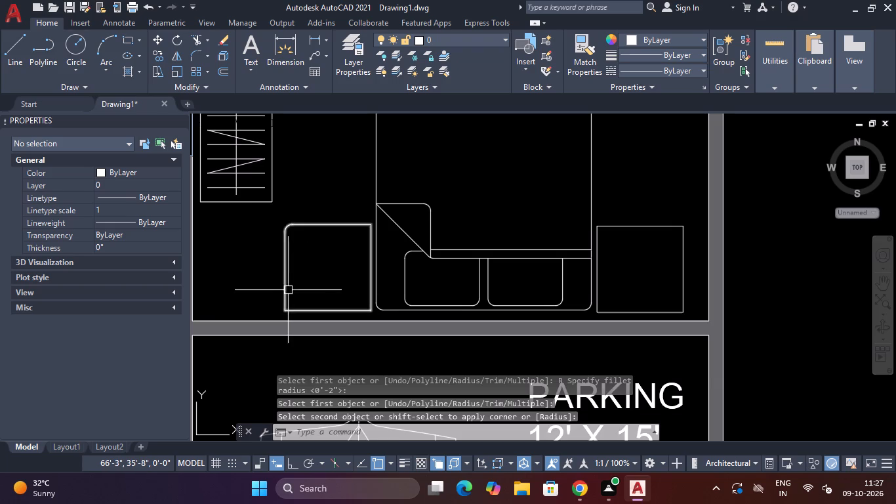
Fillet the lower-left corner of the left side table with a 2" radius.
{"action": "key", "text": "space"}
{"action": "key", "text": "r"}
{"action": "key", "text": "space"}
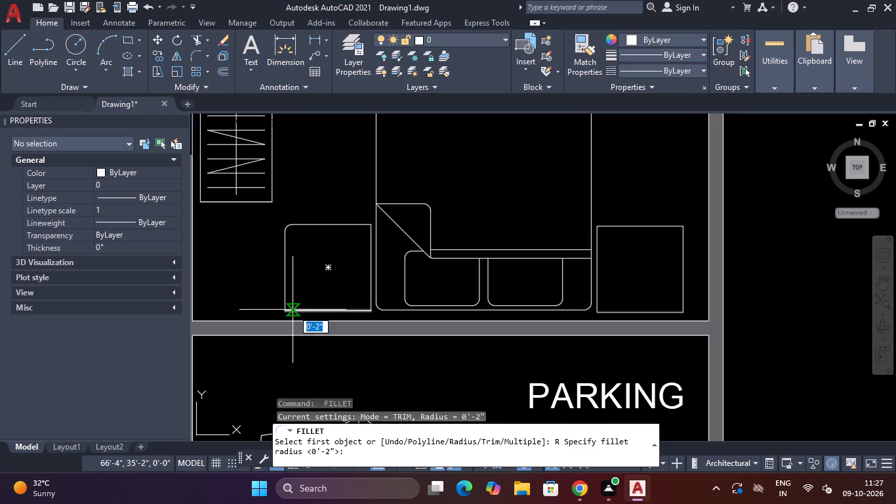
{"action": "key", "text": "space"}
{"action": "scroll", "coordinate": [298, 310], "scroll_direction": "up", "scroll_amount": 2}
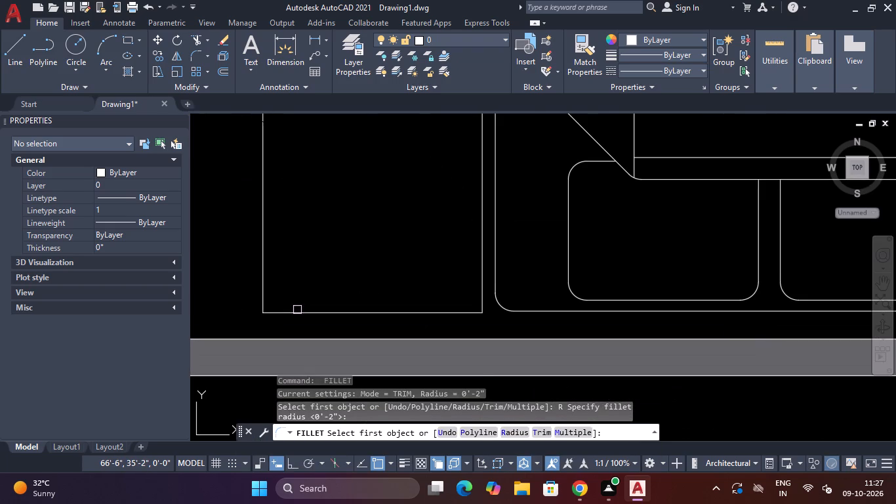
{"action": "left_click", "coordinate": [297, 310]}
{"action": "left_click", "coordinate": [262, 280]}
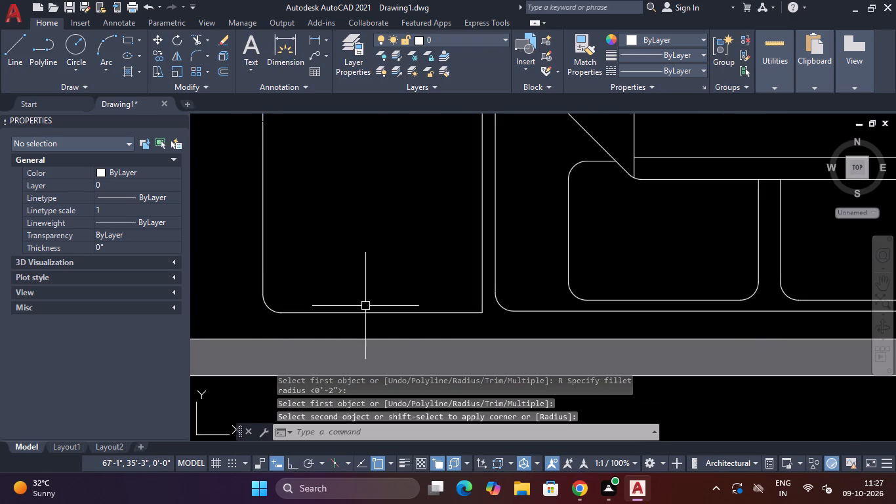
Fillet the lower-right corner of the left side table with a 2" radius.
{"action": "key", "text": "space"}
{"action": "type", "text": "R"}
{"action": "key", "text": "space"}
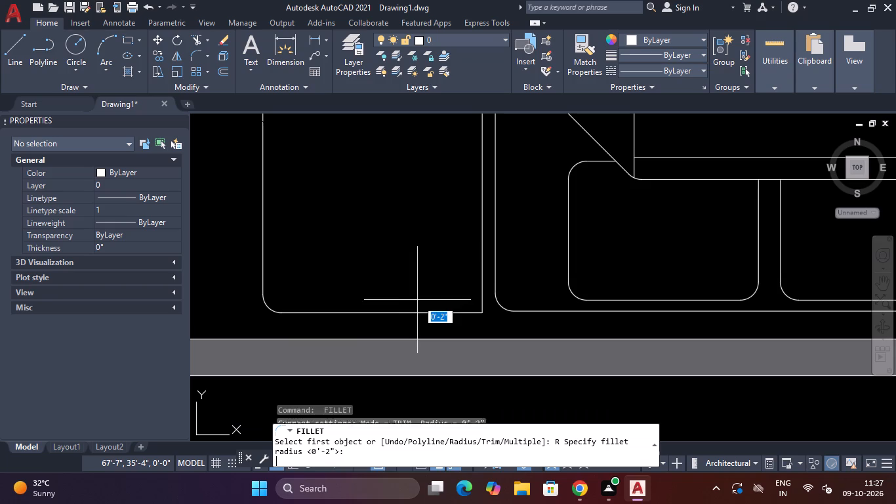
{"action": "key", "text": "space"}
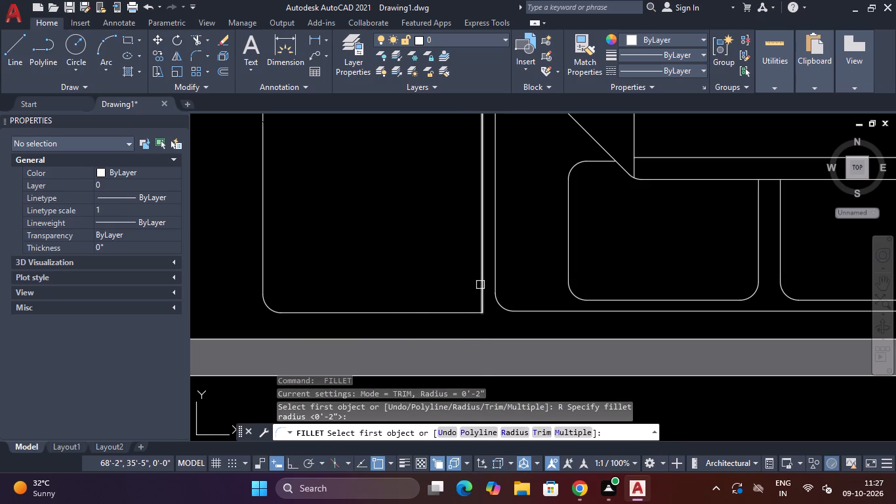
{"action": "left_click", "coordinate": [480, 285]}
{"action": "left_click", "coordinate": [460, 309]}
Fillet the upper-right corner of the left side table with a 2" radius.
{"action": "scroll", "coordinate": [451, 272], "scroll_direction": "down", "scroll_amount": 3}
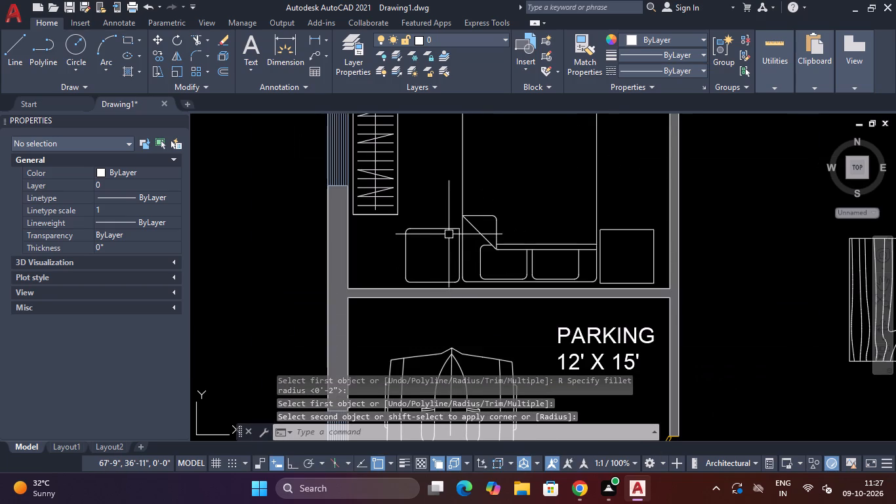
{"action": "scroll", "coordinate": [451, 226], "scroll_direction": "up", "scroll_amount": 3}
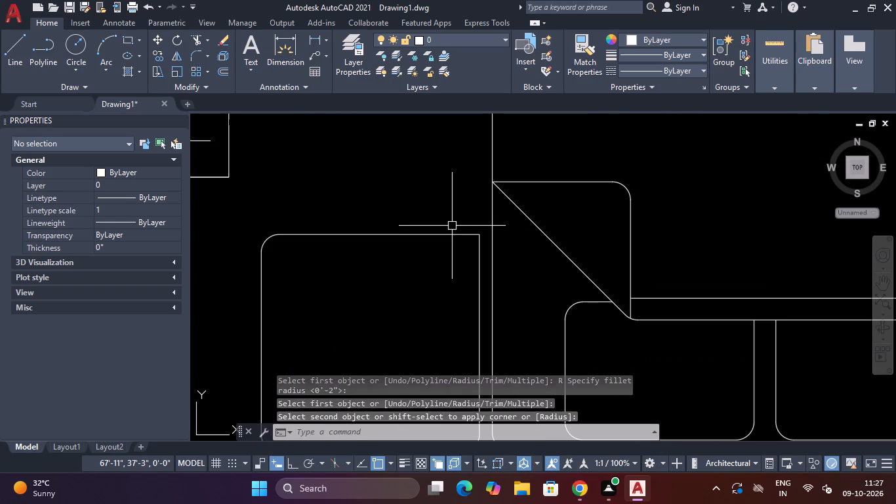
{"action": "key", "text": "space"}
{"action": "type", "text": "R"}
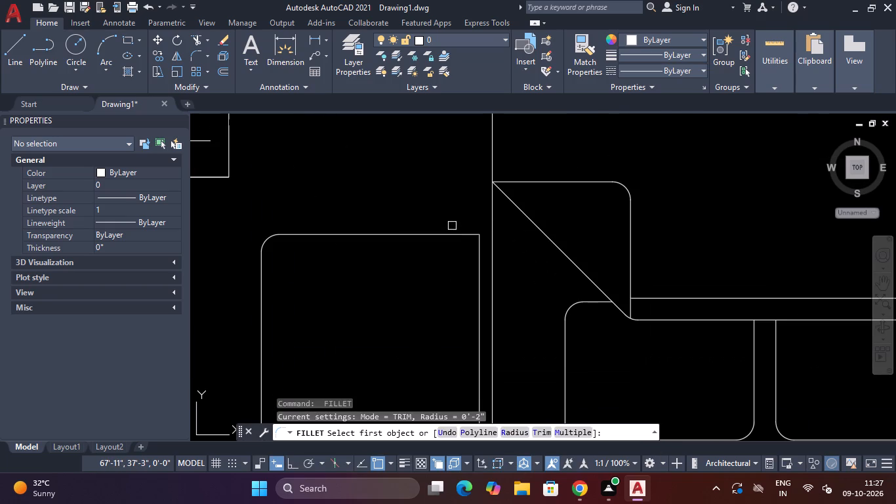
{"action": "key", "text": "space"}
{"action": "key", "text": "space"}
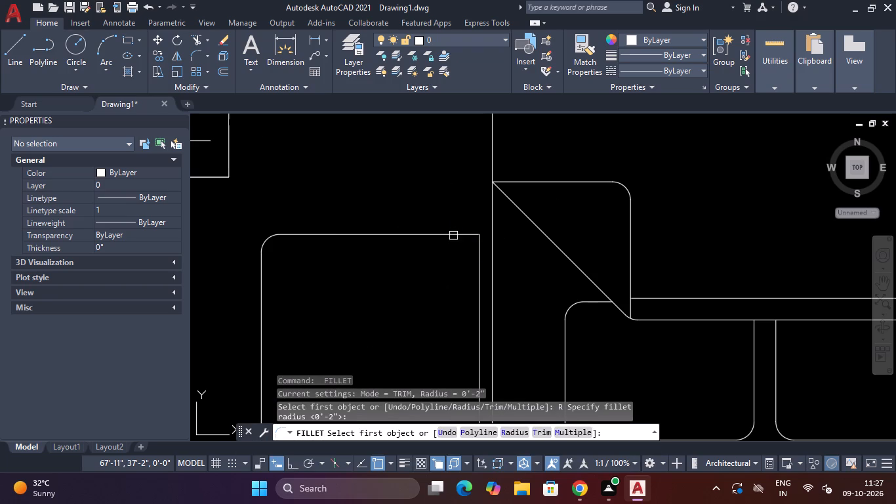
{"action": "left_click", "coordinate": [453, 235]}
{"action": "left_click", "coordinate": [481, 270]}
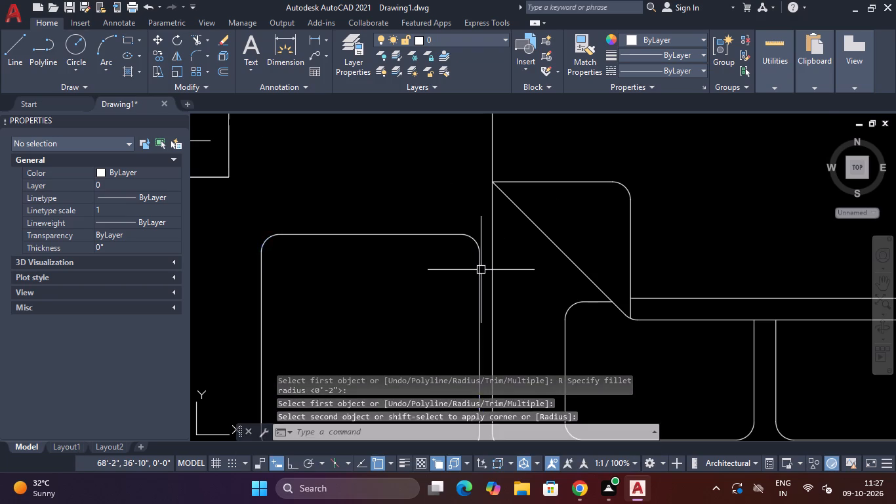
{"action": "scroll", "coordinate": [481, 270], "scroll_direction": "down", "scroll_amount": 2}
{"action": "key", "text": "Escape"}
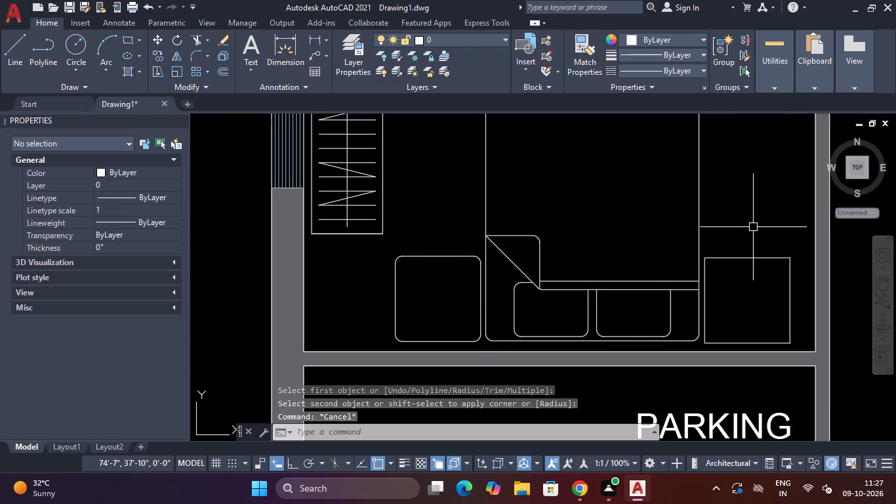
Fillet the upper-left corner of the side table right of the bed with a 2" radius.
{"action": "middle_click_drag", "start_coordinate": [741, 227], "coordinate": [655, 212]}
{"action": "key", "text": "space"}
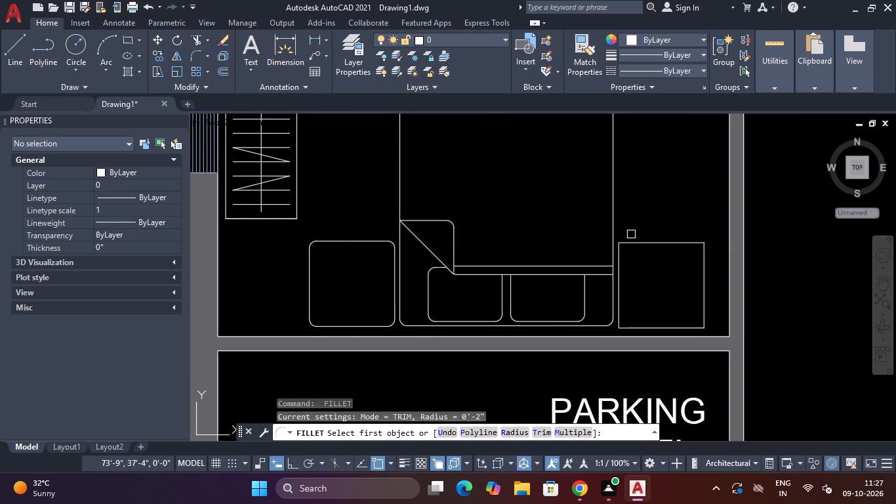
{"action": "type", "text": "RR"}
{"action": "key", "text": "space"}
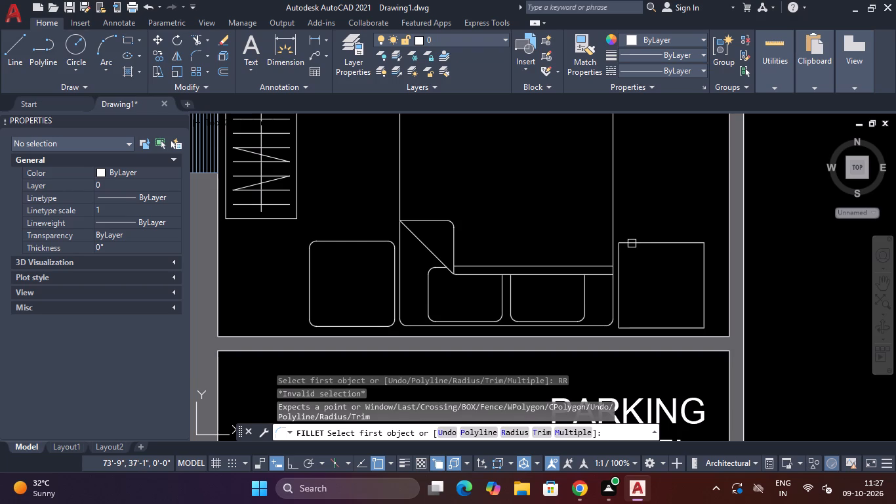
{"action": "type", "text": "R"}
{"action": "key", "text": "space"}
{"action": "scroll", "coordinate": [638, 244], "scroll_direction": "up", "scroll_amount": 2}
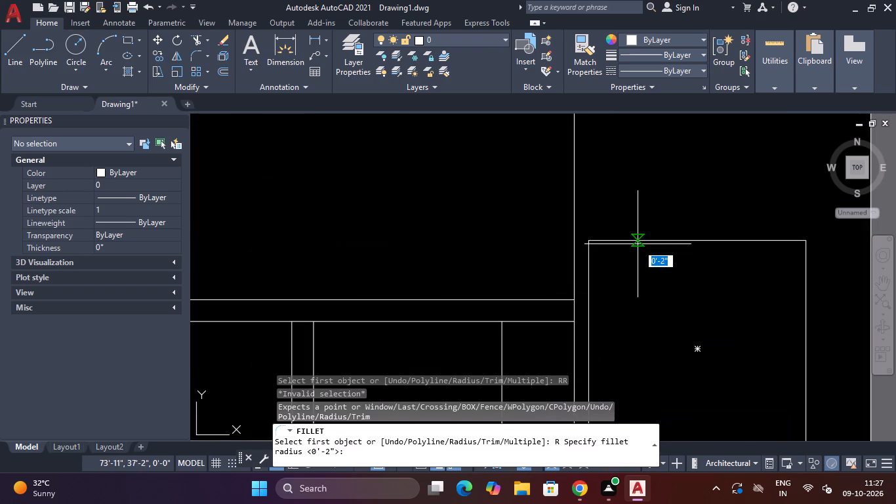
{"action": "key", "text": "space"}
{"action": "left_click", "coordinate": [633, 241]}
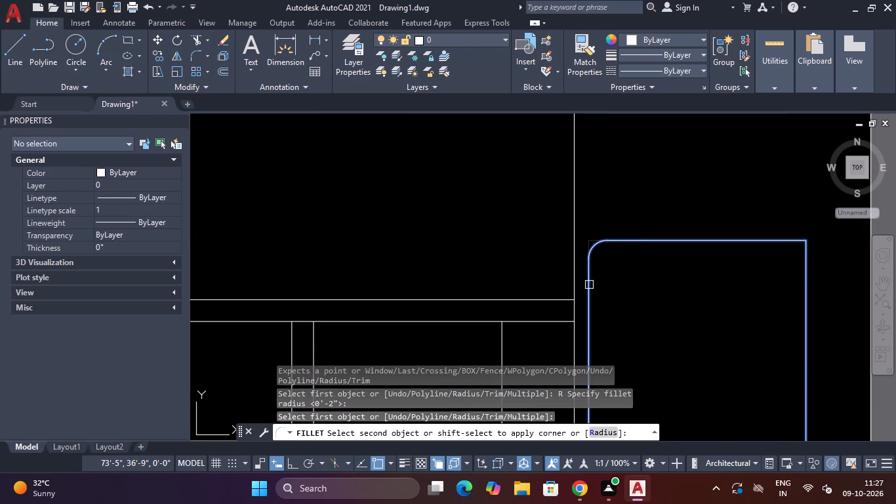
{"action": "left_click", "coordinate": [588, 285]}
Fillet the upper-right corner of the right side table with a 2" radius.
{"action": "key", "text": "space"}
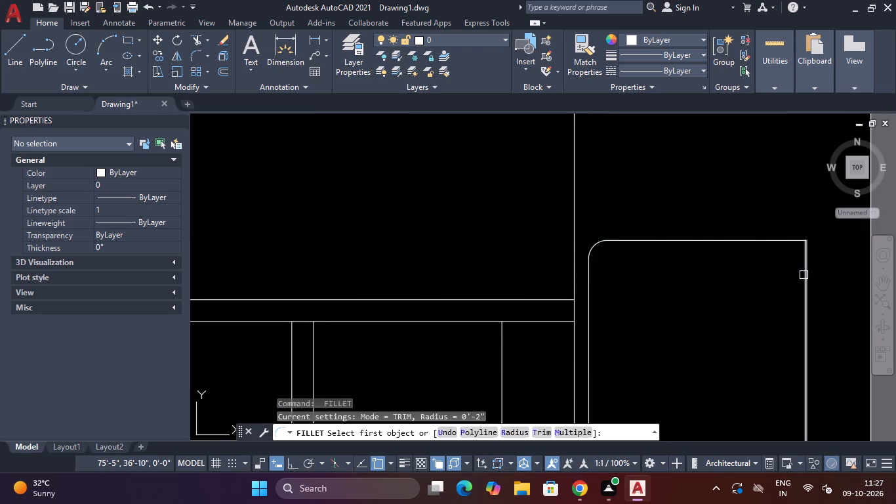
{"action": "left_click", "coordinate": [789, 236]}
{"action": "key", "text": "Escape"}
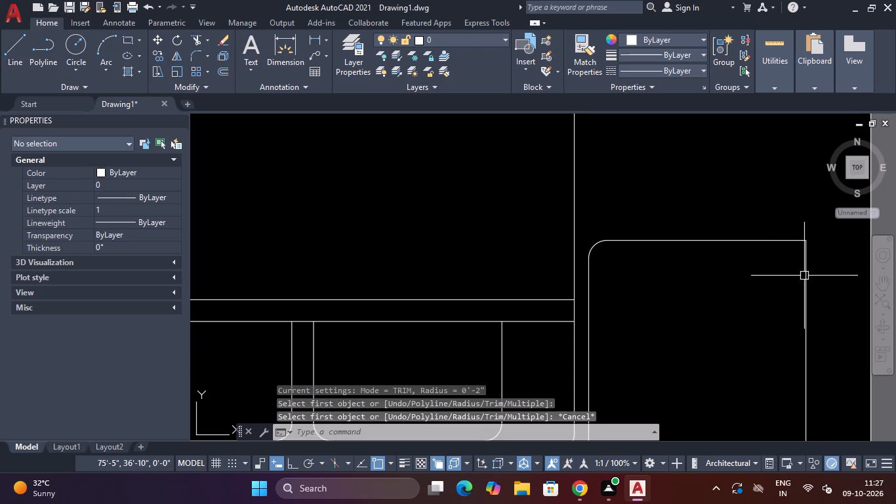
{"action": "type", "text": "F R"}
{"action": "key", "text": "space"}
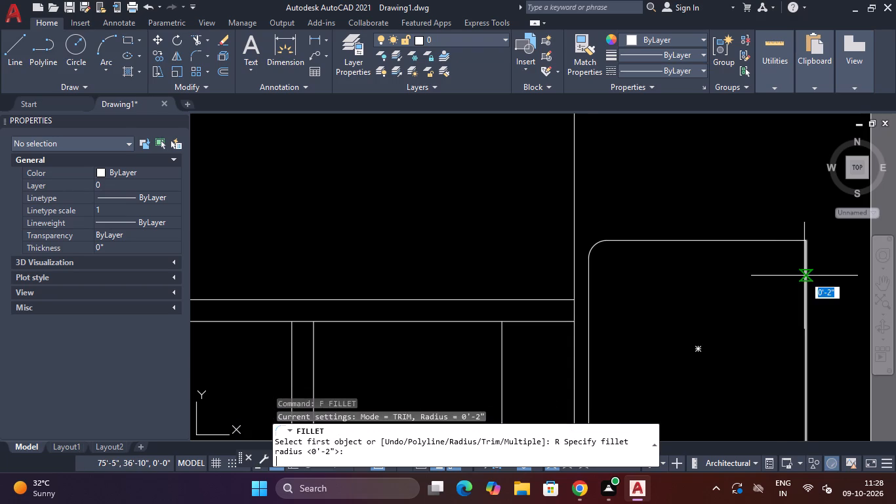
{"action": "key", "text": "space"}
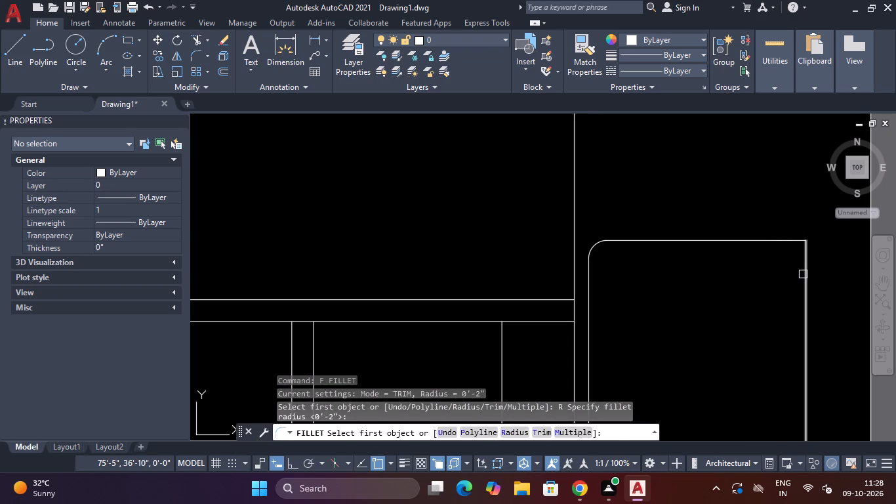
{"action": "left_click", "coordinate": [803, 274]}
{"action": "left_click", "coordinate": [784, 245]}
{"action": "left_click", "coordinate": [784, 243]}
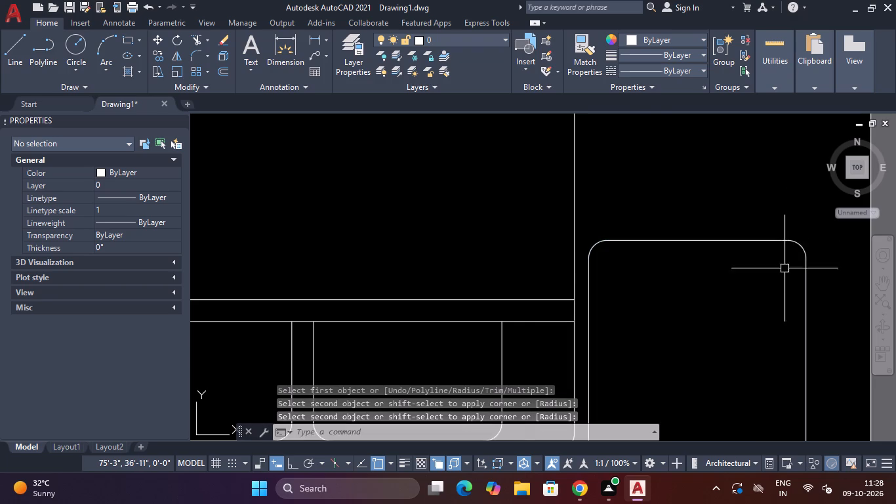
Fillet the lower-left corner of the right side table with a 2" radius.
{"action": "scroll", "coordinate": [782, 283], "scroll_direction": "down", "scroll_amount": 3}
{"action": "scroll", "coordinate": [775, 314], "scroll_direction": "up", "scroll_amount": 3}
{"action": "key", "text": "space"}
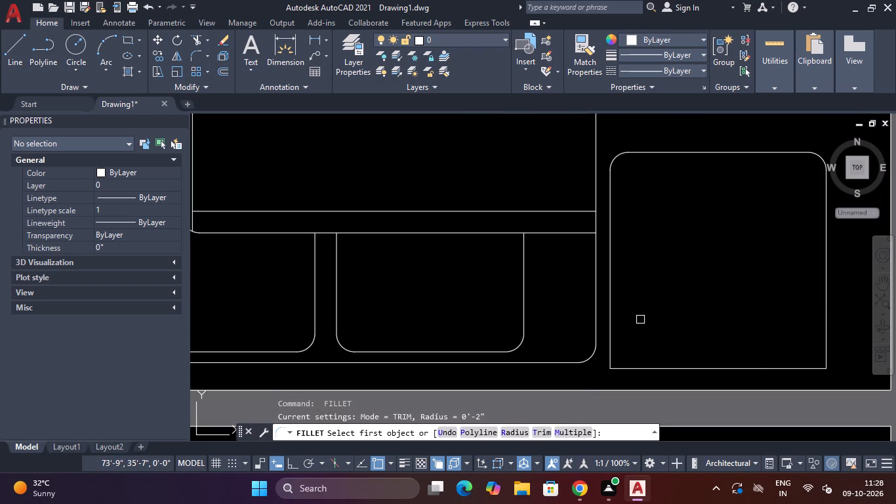
{"action": "type", "text": "R"}
{"action": "key", "text": "space"}
{"action": "key", "text": "space"}
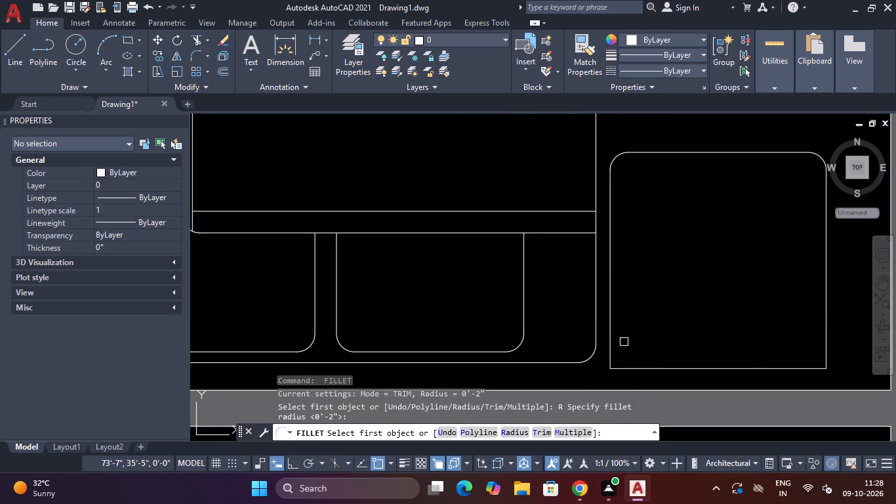
{"action": "left_click", "coordinate": [612, 352]}
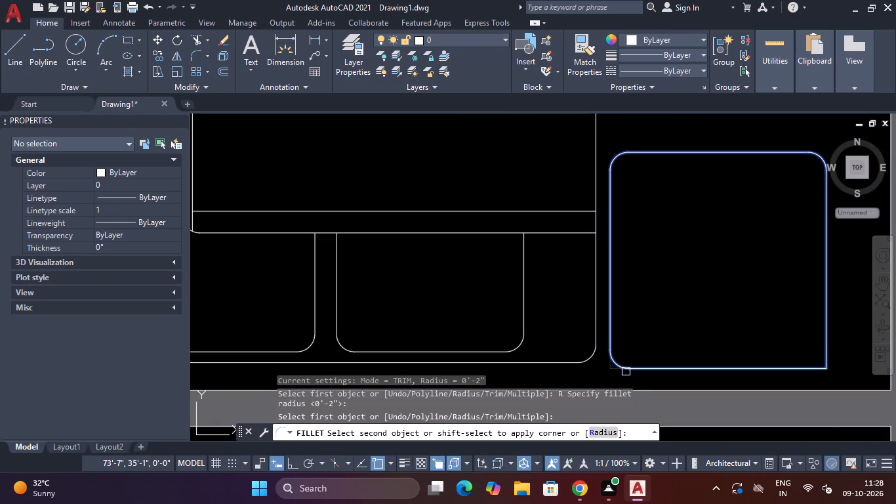
{"action": "left_click", "coordinate": [626, 371]}
{"action": "scroll", "coordinate": [712, 311], "scroll_direction": "down", "scroll_amount": 1}
{"action": "key", "text": "Escape"}
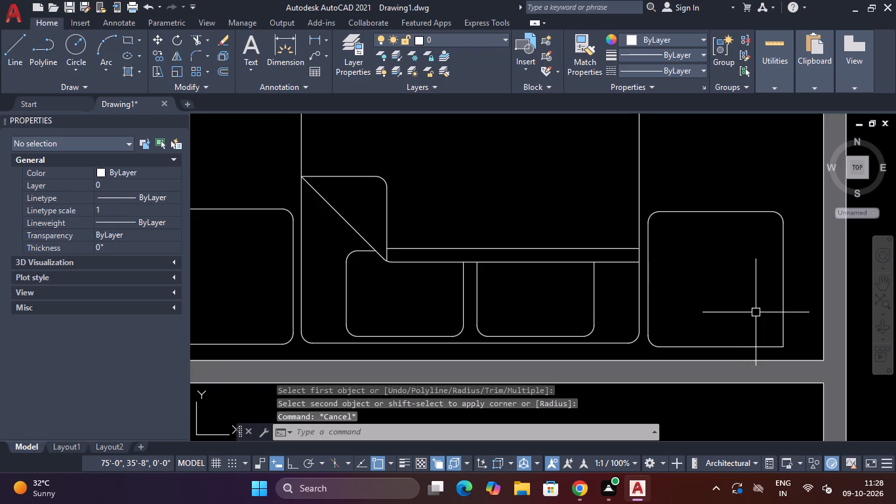
Fillet the lower-right corner of the side table right of the Bedroom 1 bed with a 2" radius.
{"action": "scroll", "coordinate": [756, 312], "scroll_direction": "up", "scroll_amount": 1}
{"action": "key", "text": "space"}
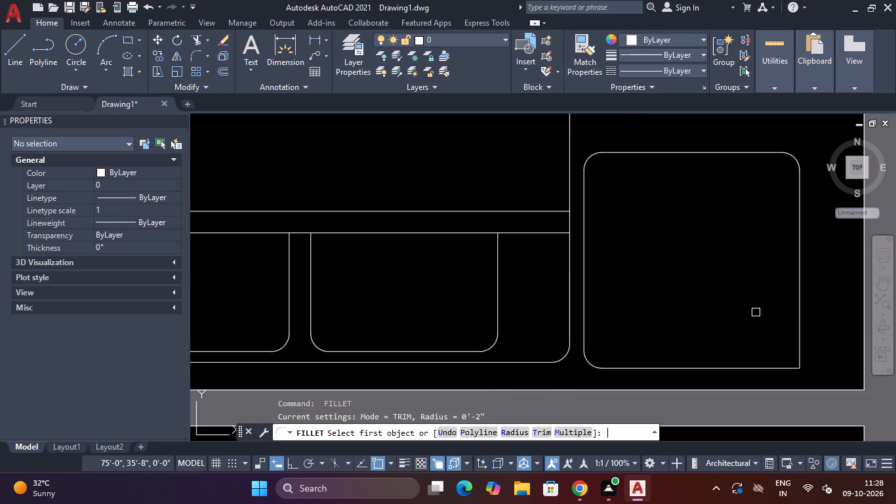
{"action": "type", "text": "R"}
{"action": "key", "text": "space"}
{"action": "key", "text": "space"}
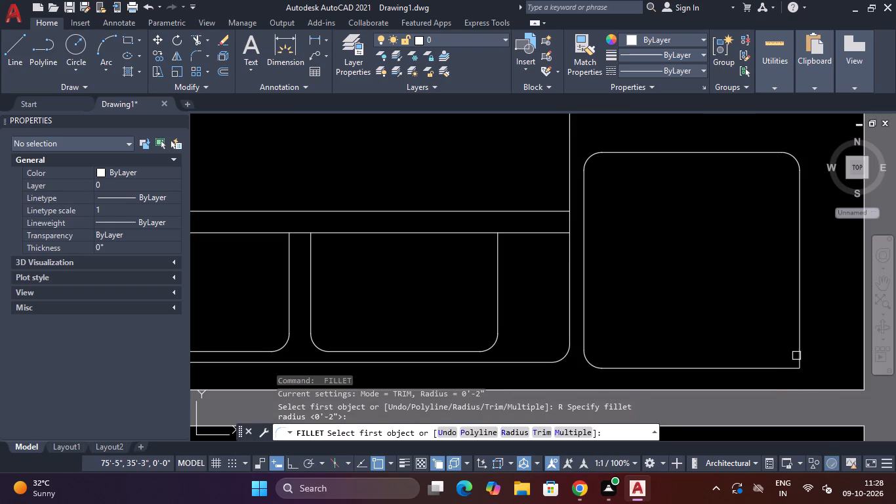
{"action": "left_click", "coordinate": [800, 354]}
{"action": "left_click", "coordinate": [780, 370]}
{"action": "scroll", "coordinate": [700, 299], "scroll_direction": "down", "scroll_amount": 4}
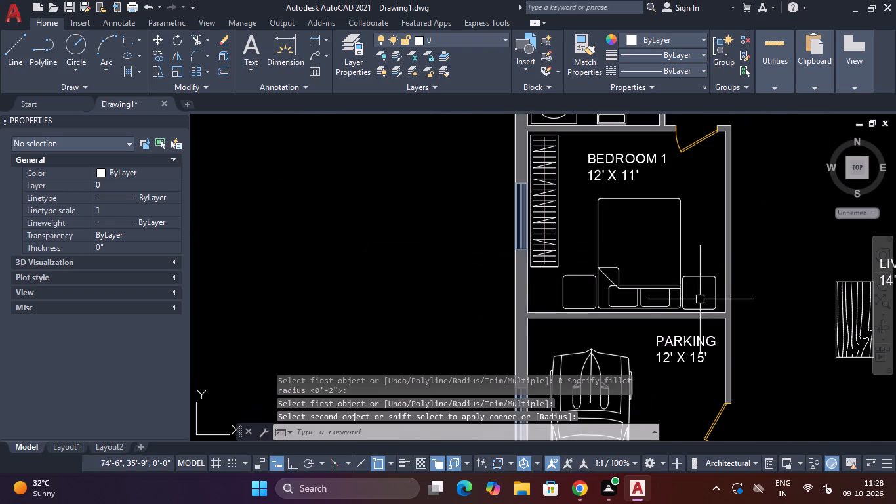
{"action": "key", "text": "Escape"}
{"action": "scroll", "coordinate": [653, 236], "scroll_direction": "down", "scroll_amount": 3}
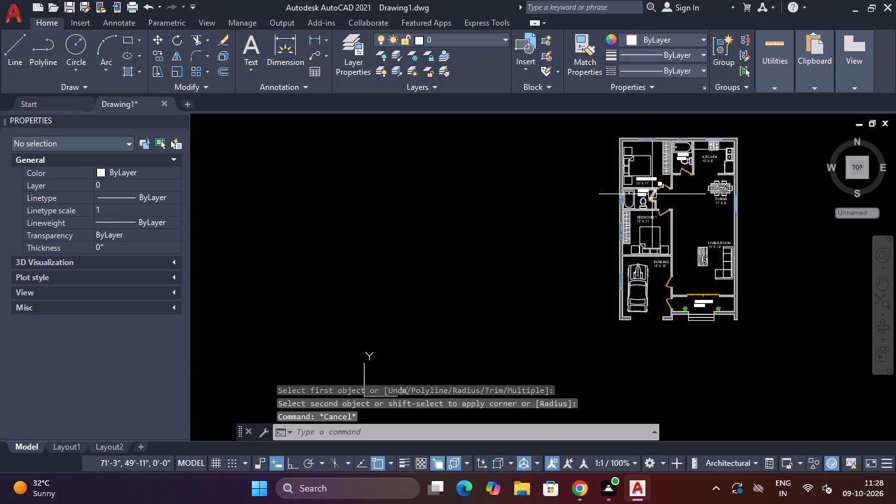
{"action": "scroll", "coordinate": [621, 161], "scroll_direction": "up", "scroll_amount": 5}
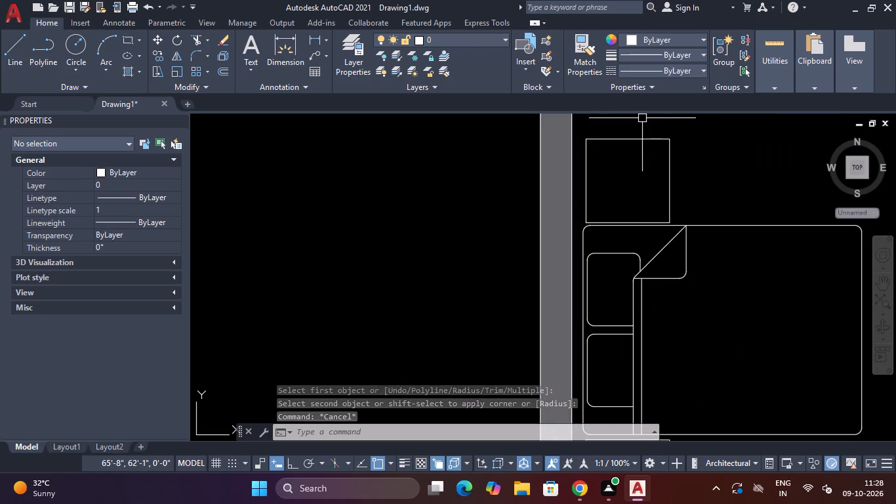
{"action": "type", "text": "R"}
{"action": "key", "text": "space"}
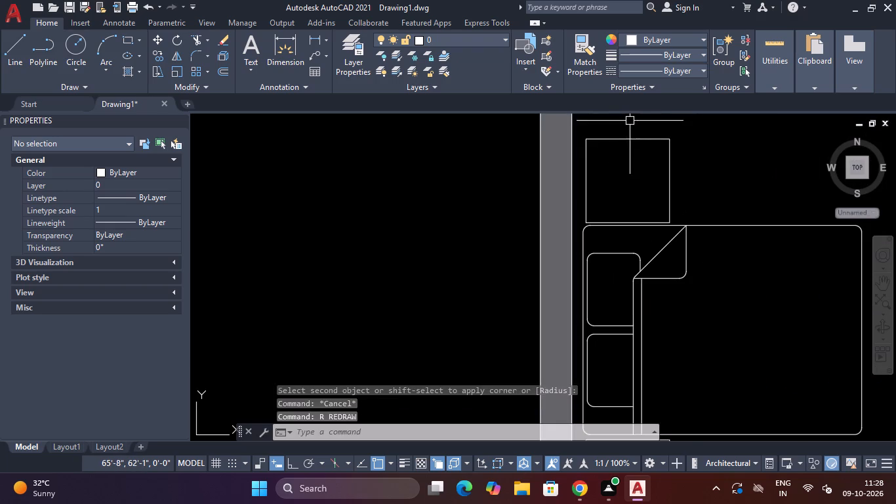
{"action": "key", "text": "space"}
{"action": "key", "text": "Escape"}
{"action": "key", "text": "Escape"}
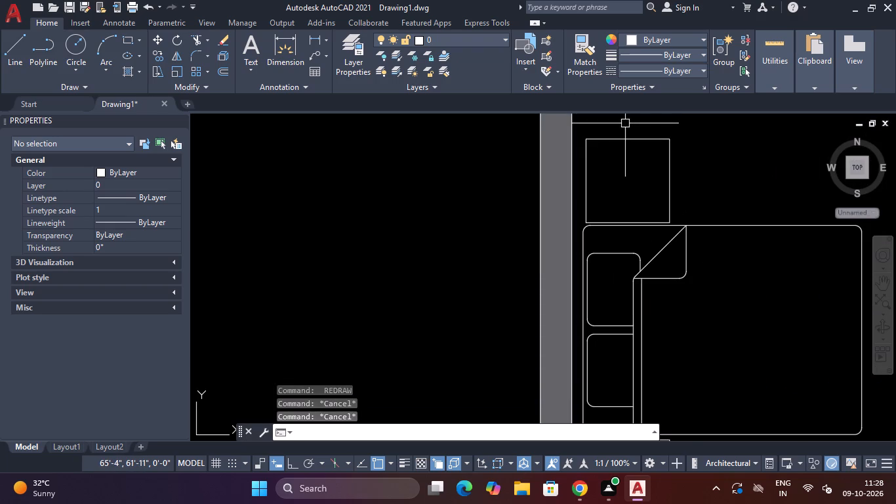
Fillet the upper-left and lower-left corners of the side table above the Bedroom 2 bed with a 2" radius.
{"action": "type", "text": "F"}
{"action": "key", "text": "space"}
{"action": "type", "text": "R"}
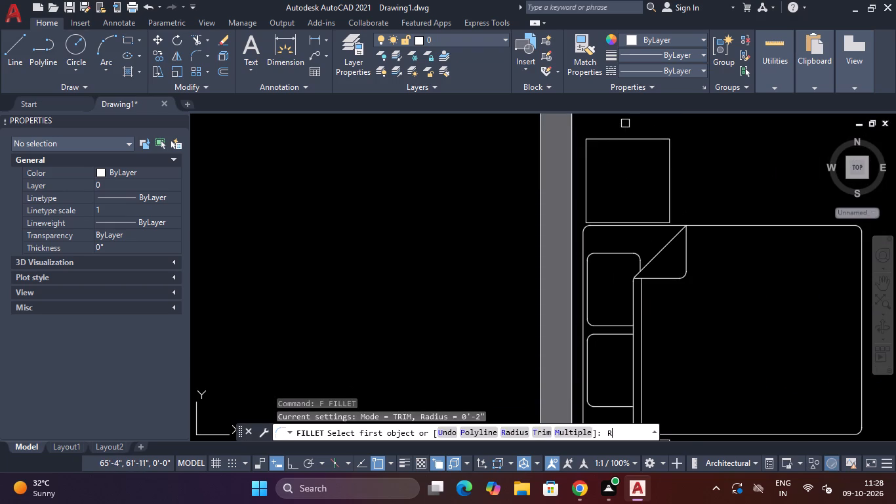
{"action": "key", "text": "space"}
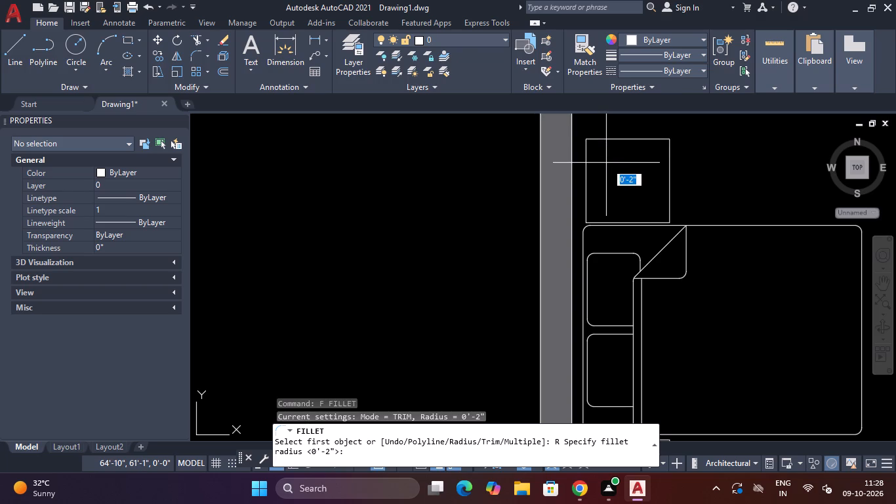
{"action": "key", "text": "space"}
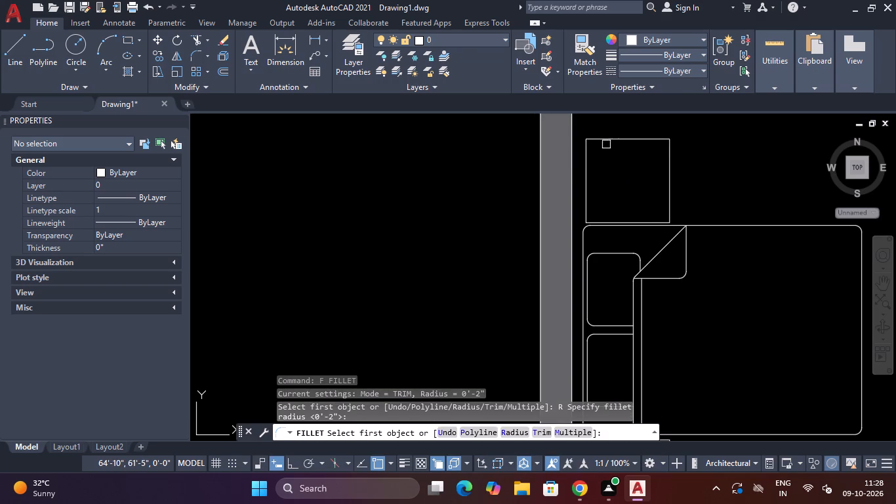
{"action": "left_click", "coordinate": [606, 141]}
{"action": "left_click", "coordinate": [585, 161]}
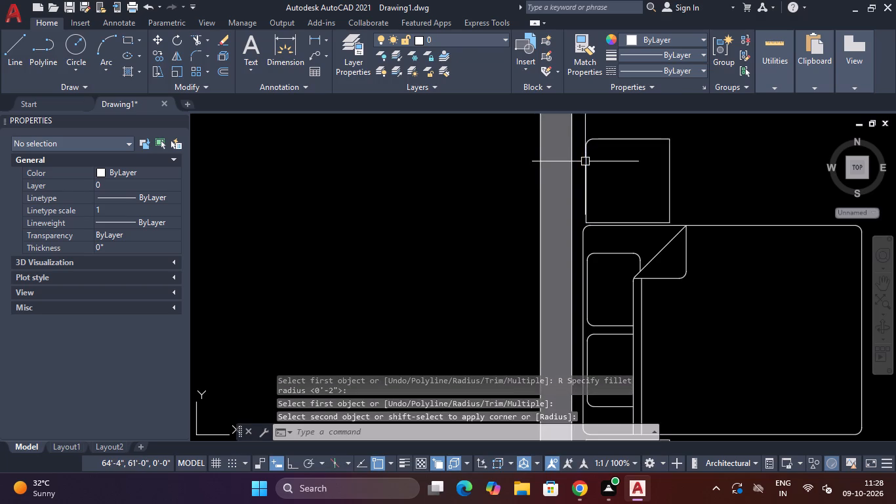
{"action": "key", "text": "space"}
{"action": "scroll", "coordinate": [592, 217], "scroll_direction": "up", "scroll_amount": 3}
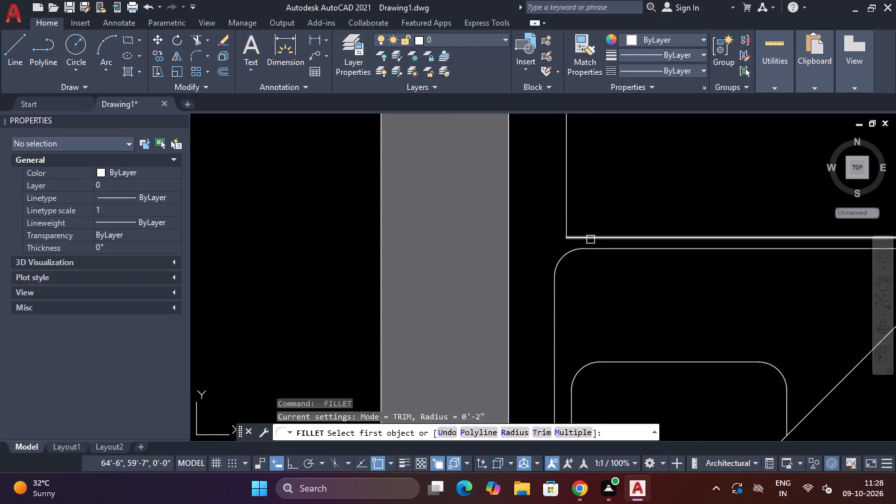
{"action": "left_click", "coordinate": [590, 240]}
{"action": "left_click", "coordinate": [567, 201]}
{"action": "scroll", "coordinate": [632, 205], "scroll_direction": "down", "scroll_amount": 2}
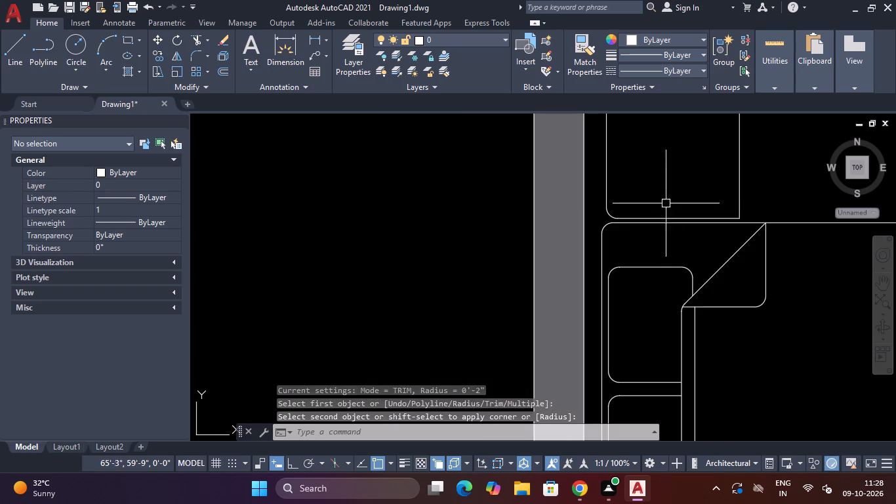
Fillet the lower-right and upper-right corners of the side table above the Bedroom 2 bed with a 2" radius.
{"action": "key", "text": "space"}
{"action": "left_click", "coordinate": [737, 189]}
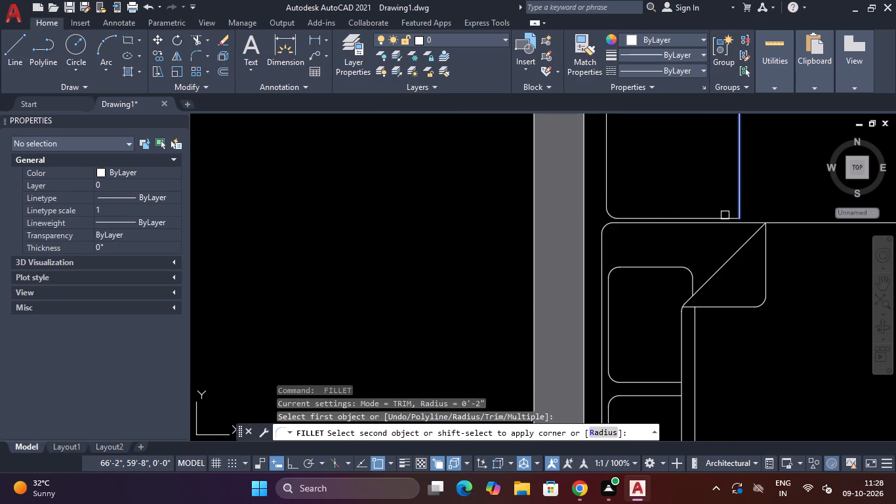
{"action": "left_click", "coordinate": [723, 217]}
{"action": "scroll", "coordinate": [724, 207], "scroll_direction": "down", "scroll_amount": 3}
{"action": "scroll", "coordinate": [720, 177], "scroll_direction": "up", "scroll_amount": 3}
{"action": "key", "text": "space"}
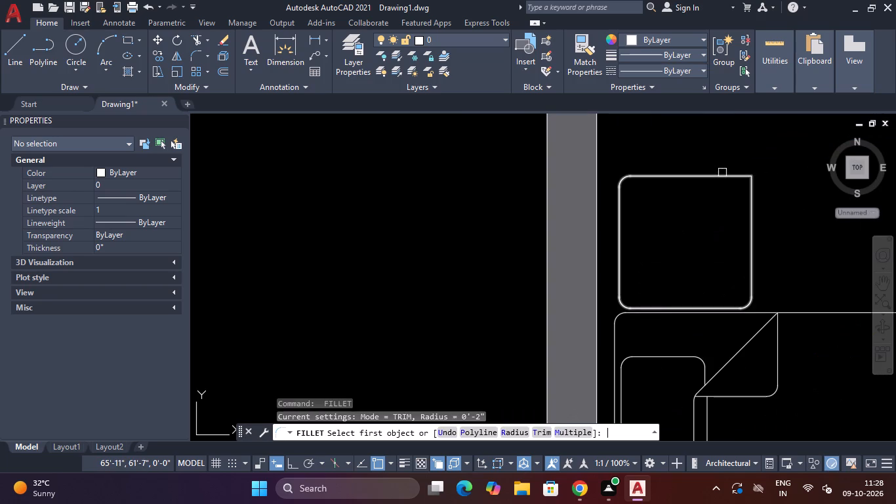
{"action": "left_click", "coordinate": [723, 175]}
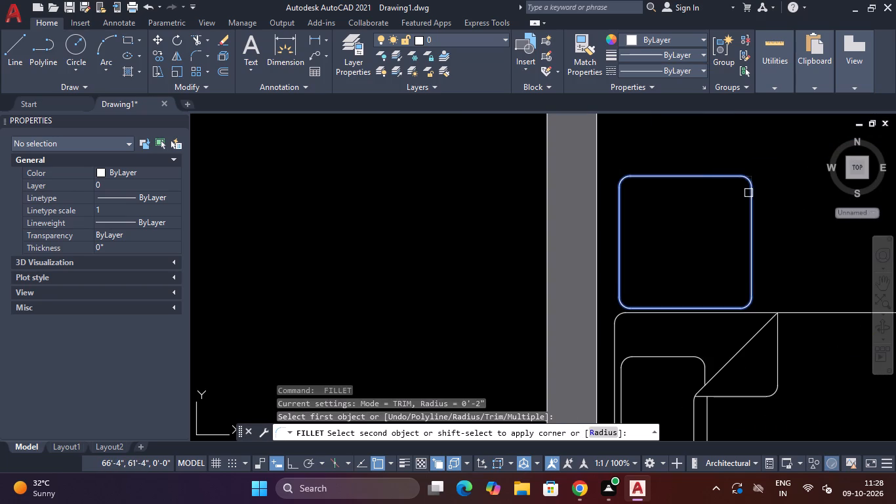
{"action": "left_click", "coordinate": [748, 193]}
{"action": "scroll", "coordinate": [725, 219], "scroll_direction": "down", "scroll_amount": 4}
{"action": "key", "text": "Escape"}
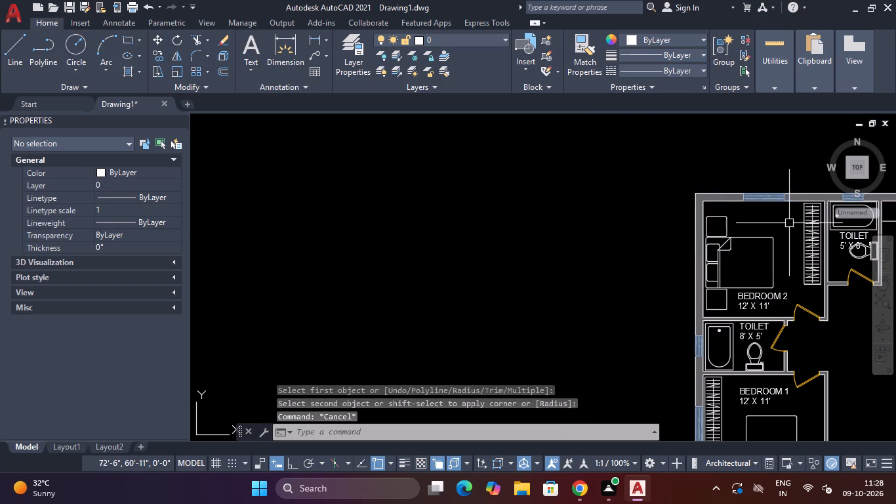
Examine Bedroom 2, the adjoining 8' X 5' toilet and the toilet's window in the outer wall.
{"action": "middle_click_drag", "start_coordinate": [787, 230], "coordinate": [565, 190]}
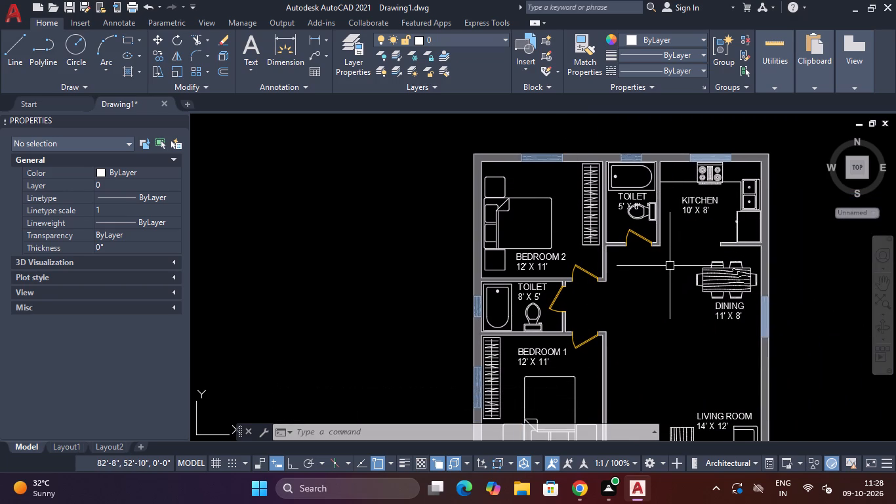
{"action": "key", "text": "Escape"}
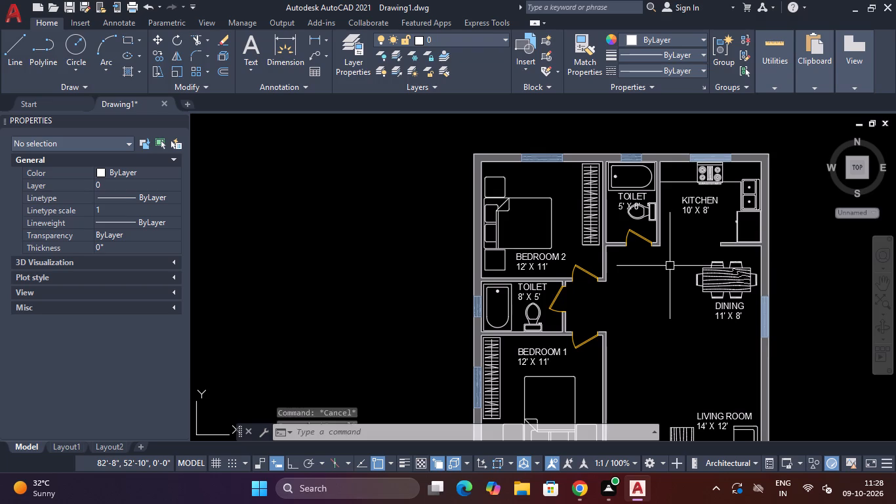
{"action": "key", "text": "Escape"}
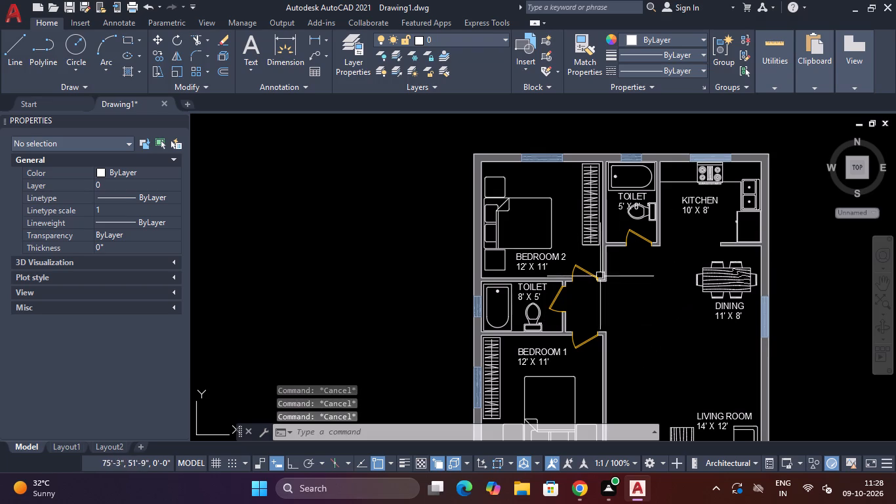
{"action": "scroll", "coordinate": [523, 276], "scroll_direction": "up", "scroll_amount": 2}
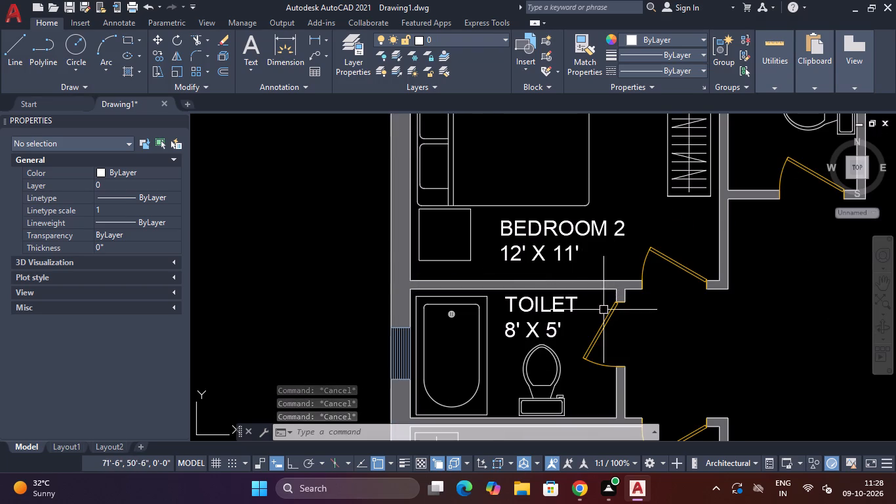
{"action": "scroll", "coordinate": [491, 333], "scroll_direction": "down", "scroll_amount": 3}
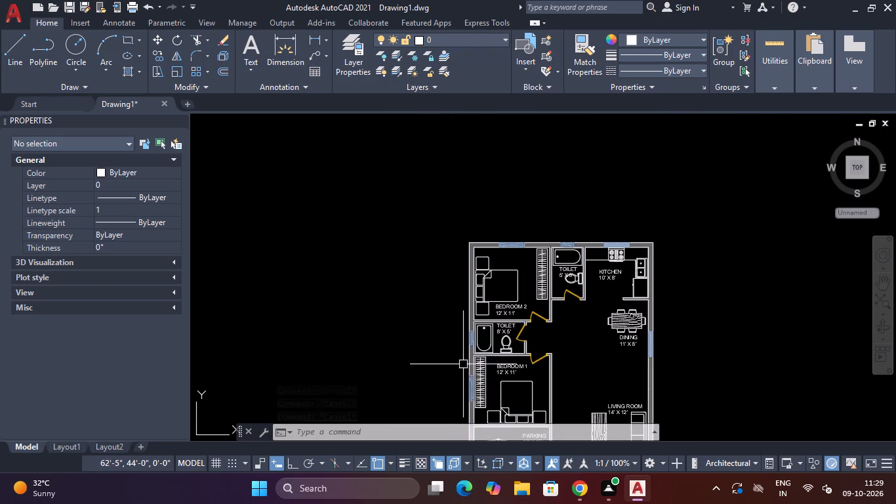
{"action": "scroll", "coordinate": [472, 345], "scroll_direction": "up", "scroll_amount": 5}
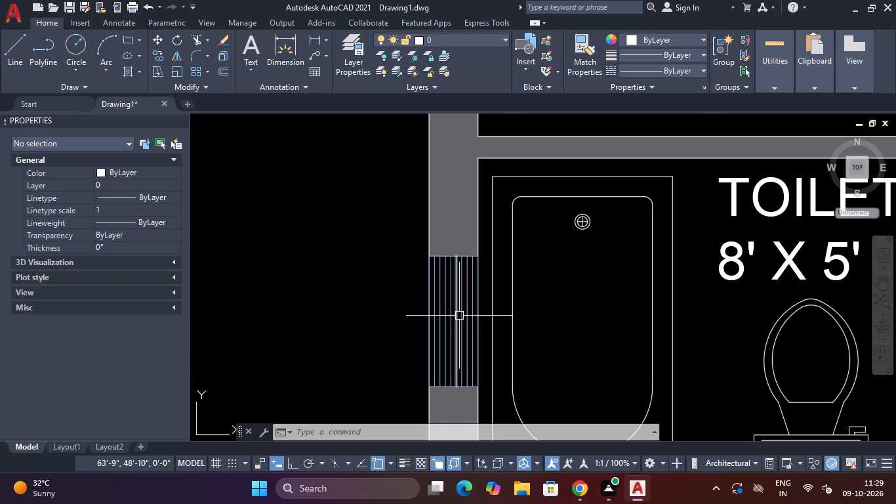
{"action": "left_click", "coordinate": [459, 316]}
{"action": "key", "text": "Escape"}
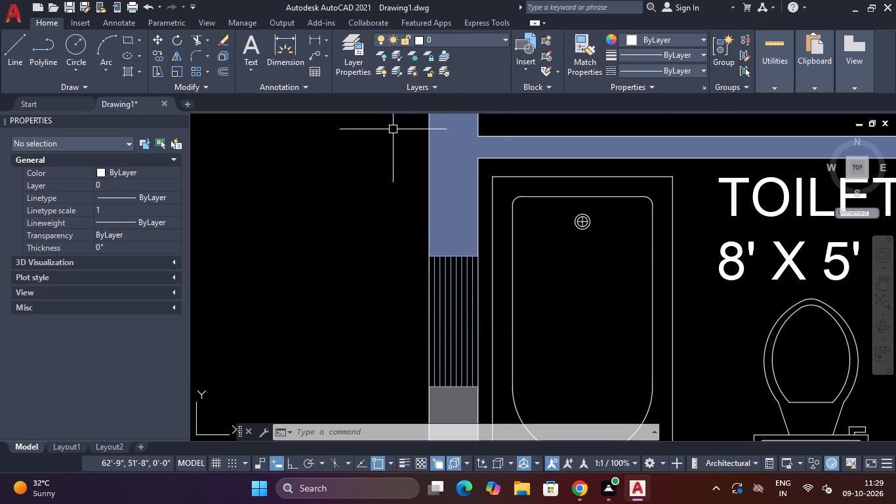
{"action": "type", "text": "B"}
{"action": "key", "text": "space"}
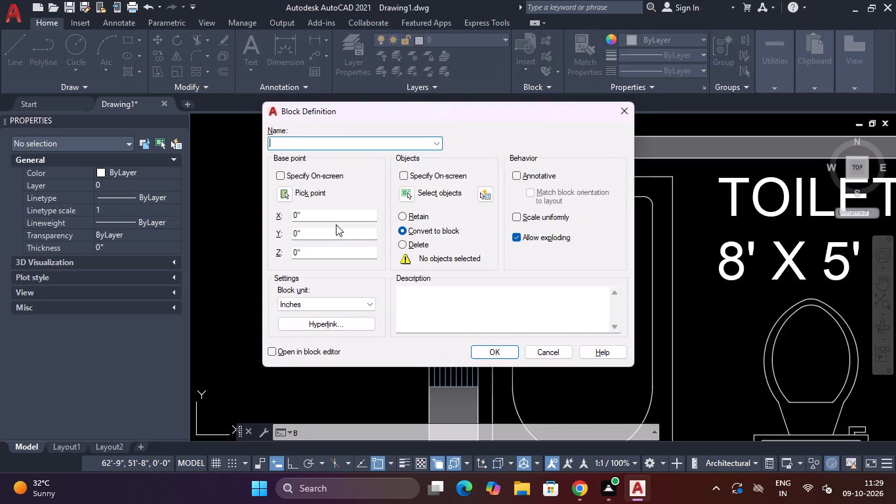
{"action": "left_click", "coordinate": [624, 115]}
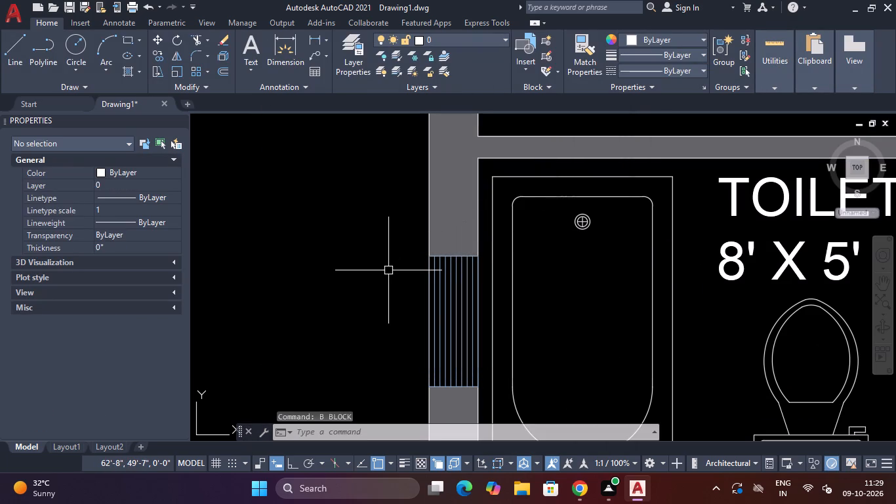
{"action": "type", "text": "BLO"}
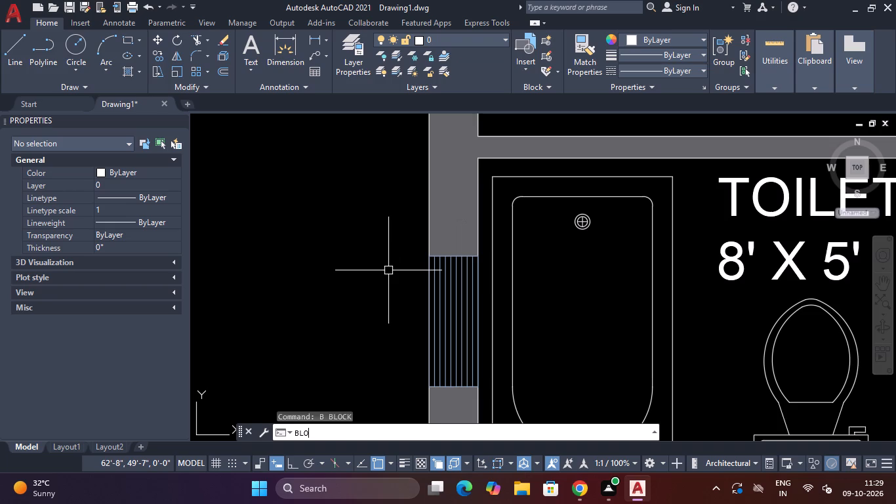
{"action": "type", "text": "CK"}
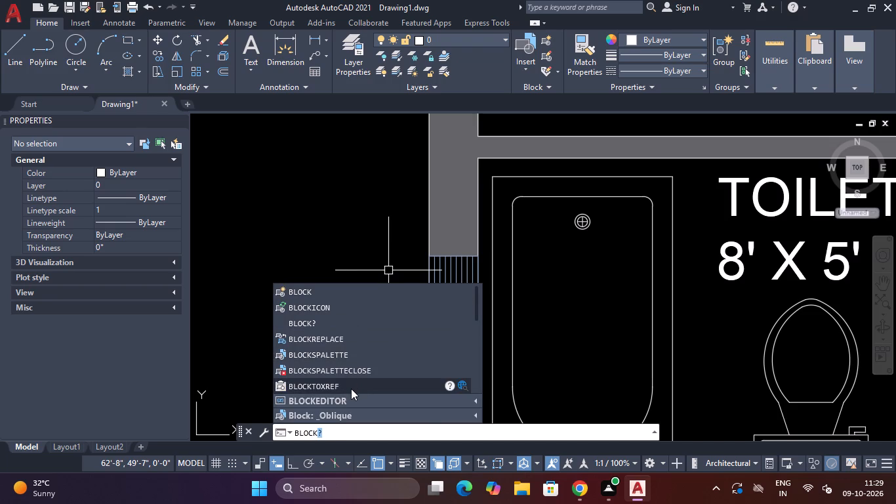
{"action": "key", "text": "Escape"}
Examine the overall floor plan, the parking area and the door opening between the living room and the verandah.
{"action": "scroll", "coordinate": [478, 301], "scroll_direction": "down", "scroll_amount": 2}
{"action": "scroll", "coordinate": [478, 301], "scroll_direction": "up", "scroll_amount": 2}
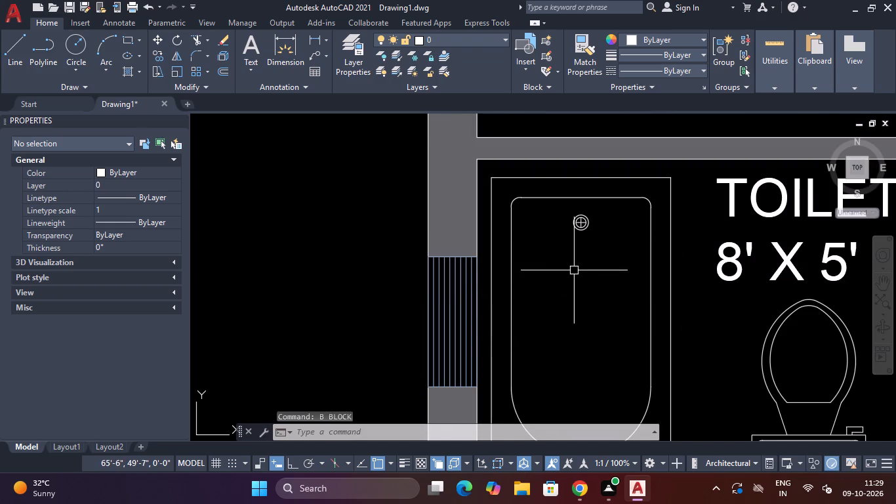
{"action": "scroll", "coordinate": [609, 290], "scroll_direction": "down", "scroll_amount": 4}
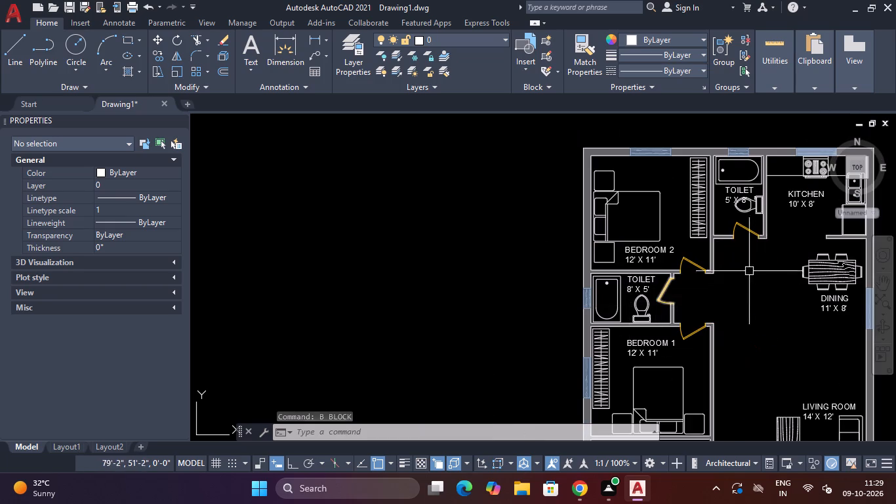
{"action": "middle_click_drag", "start_coordinate": [731, 289], "coordinate": [504, 256]}
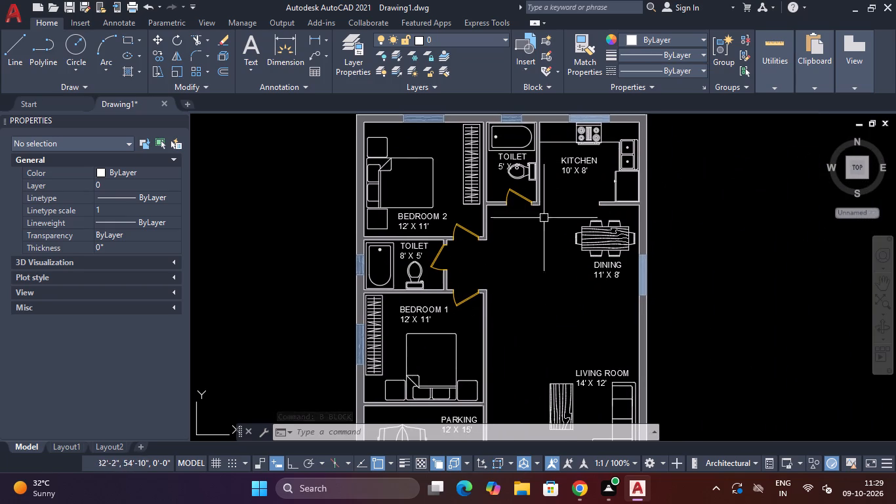
{"action": "scroll", "coordinate": [543, 226], "scroll_direction": "down", "scroll_amount": 2}
{"action": "middle_click_drag", "start_coordinate": [529, 299], "coordinate": [553, 234]}
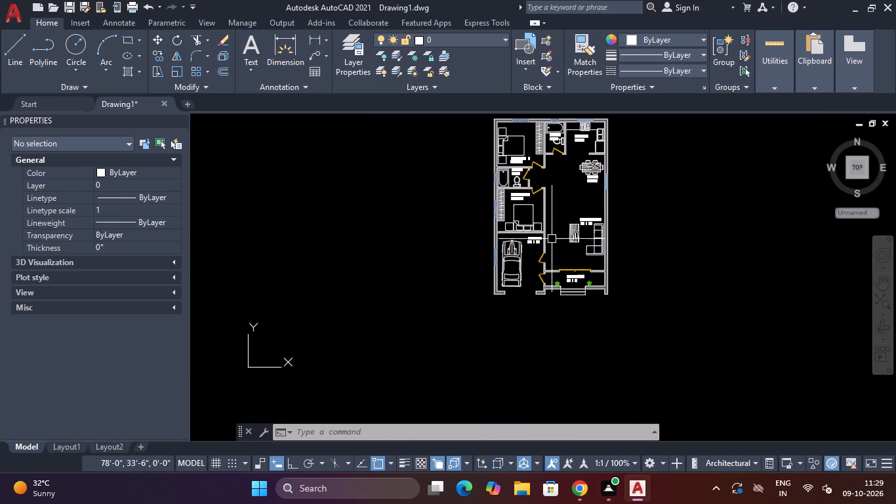
{"action": "scroll", "coordinate": [535, 234], "scroll_direction": "up", "scroll_amount": 5}
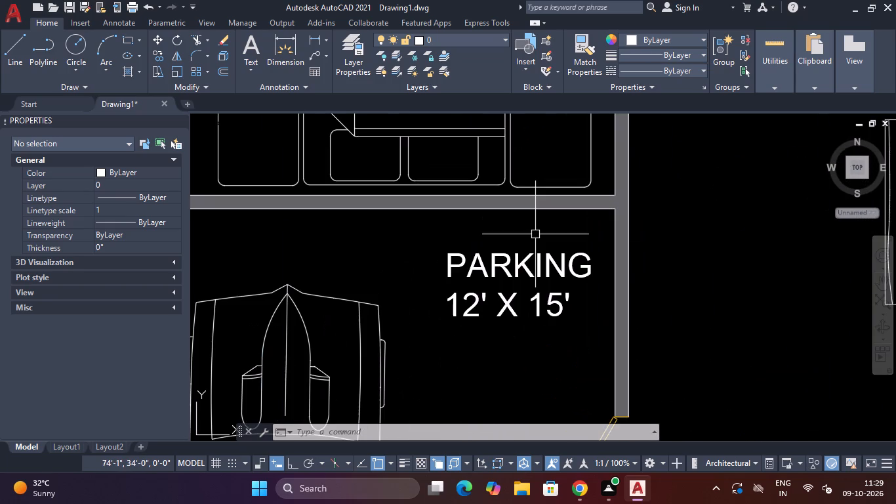
{"action": "scroll", "coordinate": [535, 234], "scroll_direction": "down", "scroll_amount": 3}
{"action": "scroll", "coordinate": [638, 343], "scroll_direction": "up", "scroll_amount": 2}
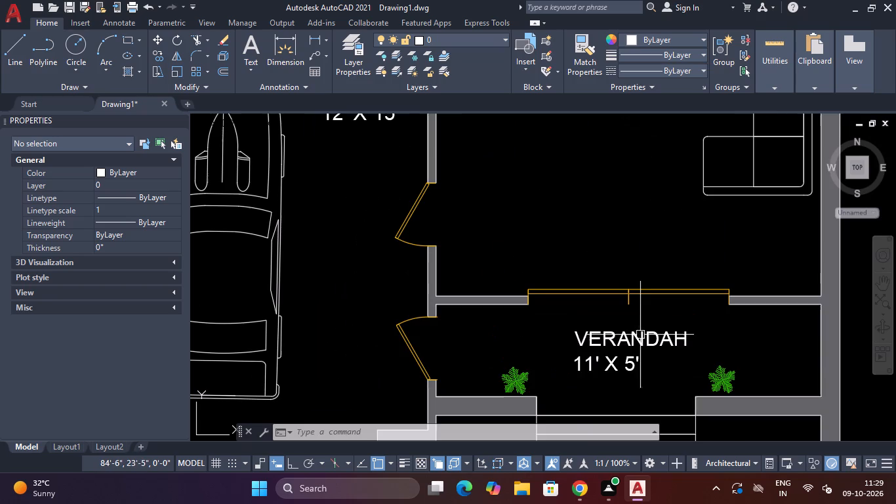
{"action": "scroll", "coordinate": [553, 315], "scroll_direction": "up", "scroll_amount": 2}
{"action": "key", "text": "Escape"}
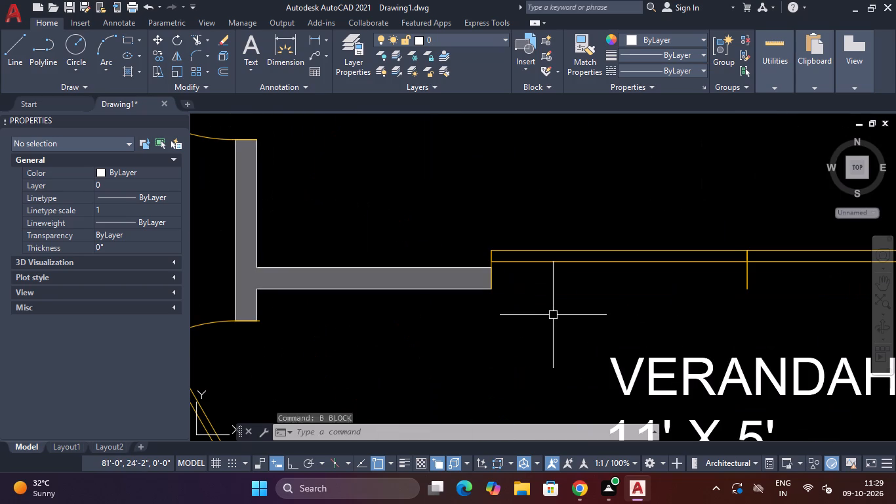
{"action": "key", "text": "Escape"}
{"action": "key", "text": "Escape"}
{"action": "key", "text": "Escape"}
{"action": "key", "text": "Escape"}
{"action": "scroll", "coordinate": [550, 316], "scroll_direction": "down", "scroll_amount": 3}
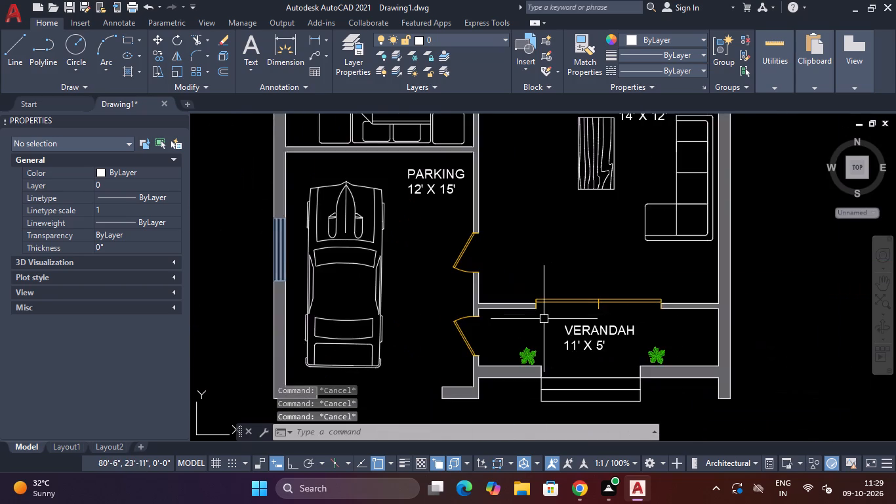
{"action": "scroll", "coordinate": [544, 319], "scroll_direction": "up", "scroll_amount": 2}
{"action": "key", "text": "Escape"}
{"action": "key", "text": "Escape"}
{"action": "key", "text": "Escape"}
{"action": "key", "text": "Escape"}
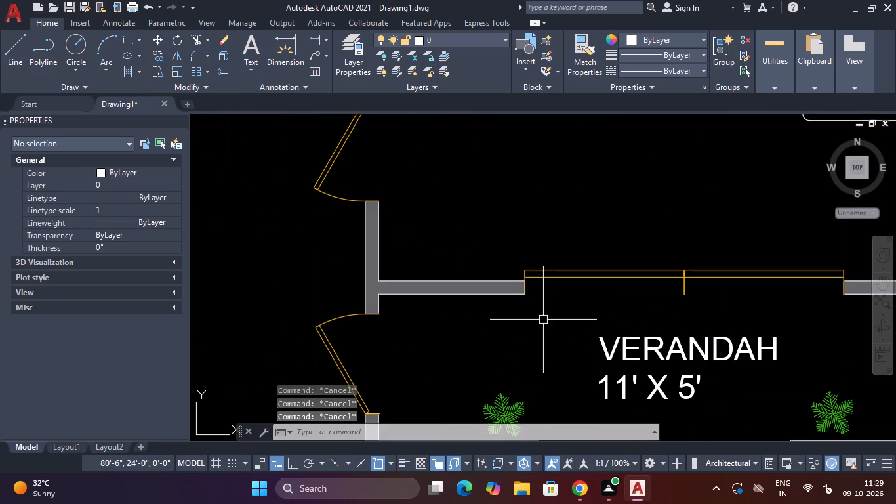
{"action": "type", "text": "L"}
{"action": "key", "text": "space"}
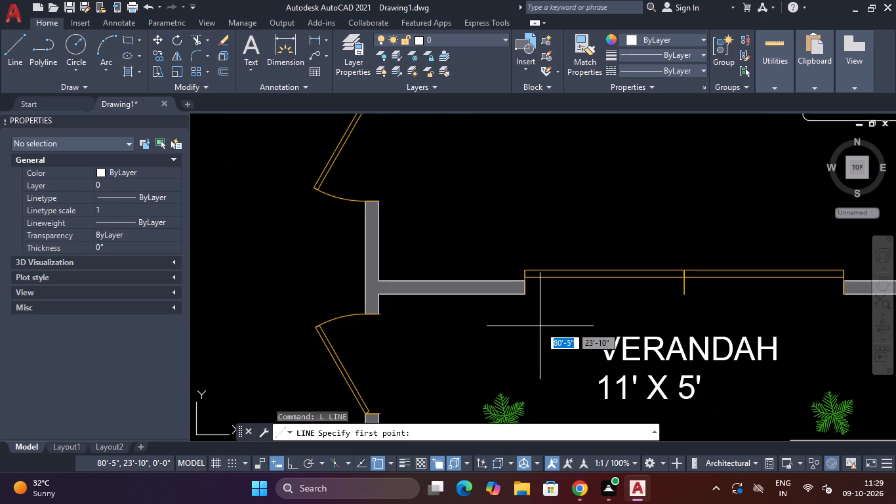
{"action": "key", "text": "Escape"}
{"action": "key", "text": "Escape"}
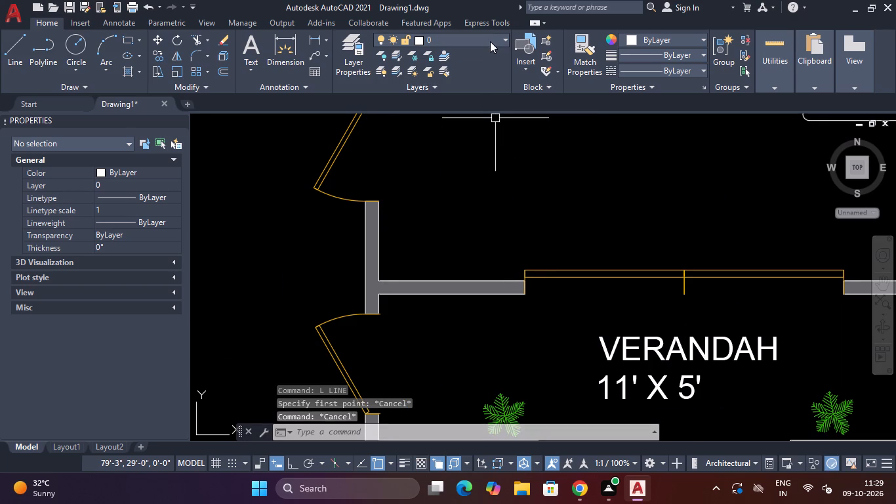
On the DOOR layer, draw two lines closing the verandah side of the living room door, jamb to centre divider to opposite jamb.
{"action": "left_click", "coordinate": [490, 41]}
{"action": "left_click", "coordinate": [470, 86]}
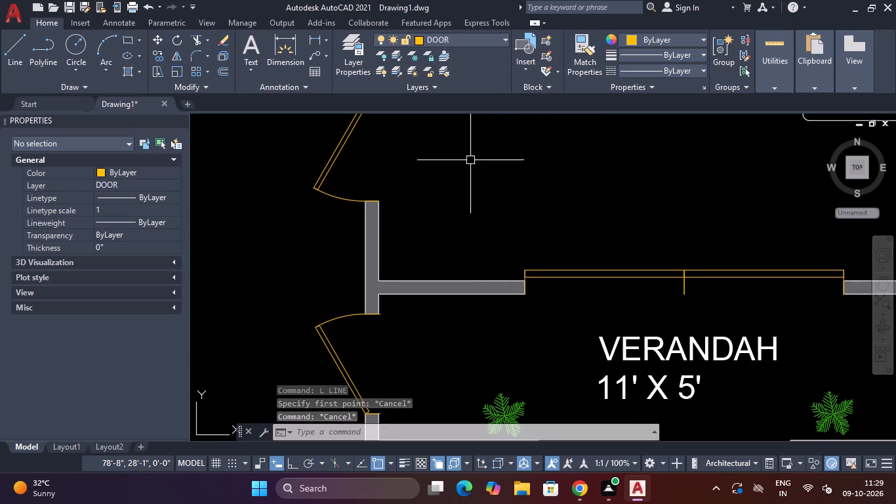
{"action": "key", "text": "l"}
{"action": "key", "text": "space"}
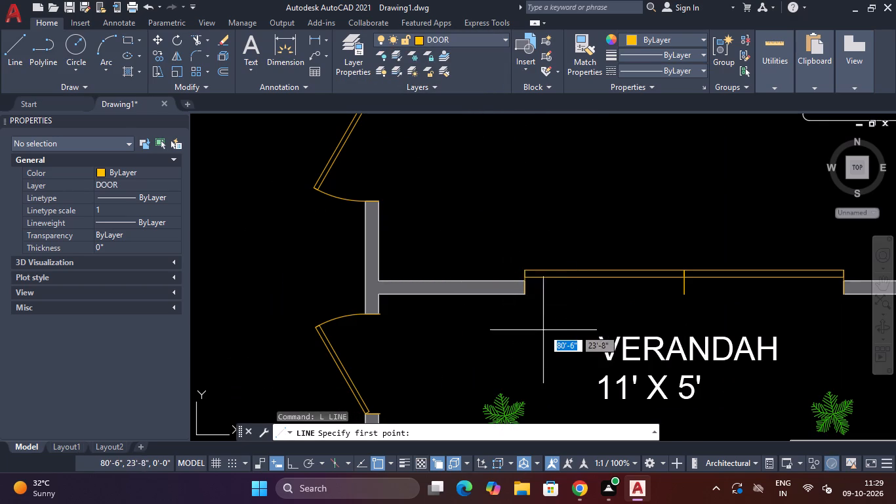
{"action": "left_click", "coordinate": [526, 291]}
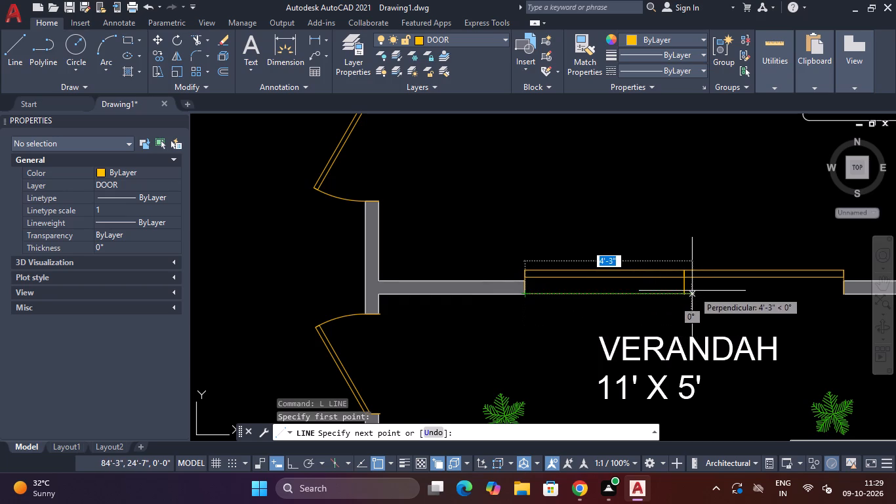
{"action": "left_click", "coordinate": [682, 293]}
{"action": "key", "text": "Escape"}
{"action": "key", "text": "space"}
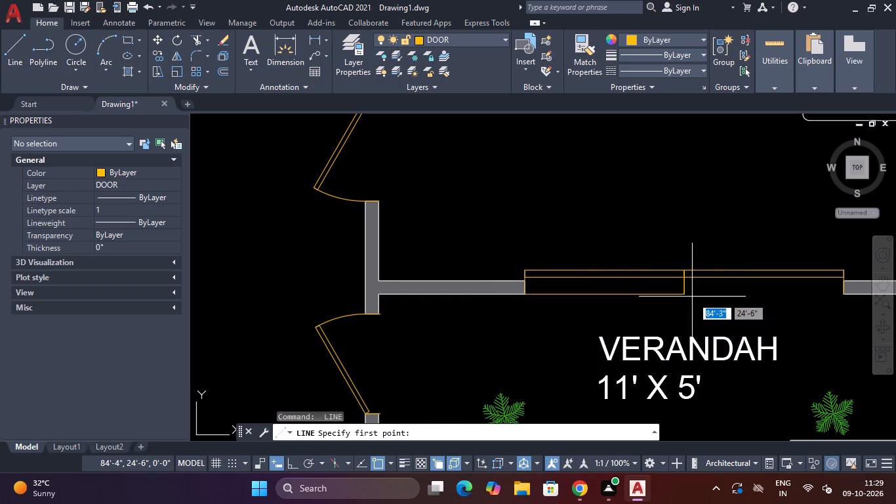
{"action": "left_click", "coordinate": [684, 297]}
{"action": "left_click", "coordinate": [847, 293]}
{"action": "key", "text": "Escape"}
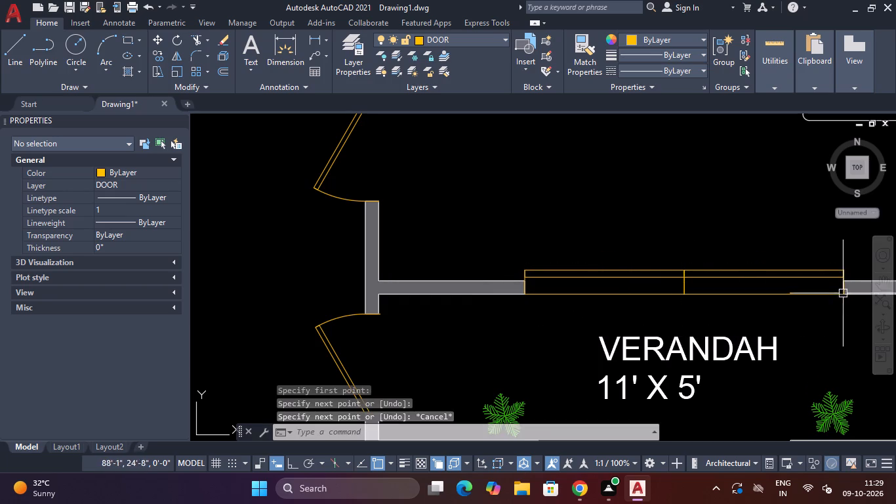
On layer 0, hatch both entrance steps in front of the verandah with a solid White fill.
{"action": "scroll", "coordinate": [686, 304], "scroll_direction": "down", "scroll_amount": 3}
{"action": "scroll", "coordinate": [668, 298], "scroll_direction": "up", "scroll_amount": 2}
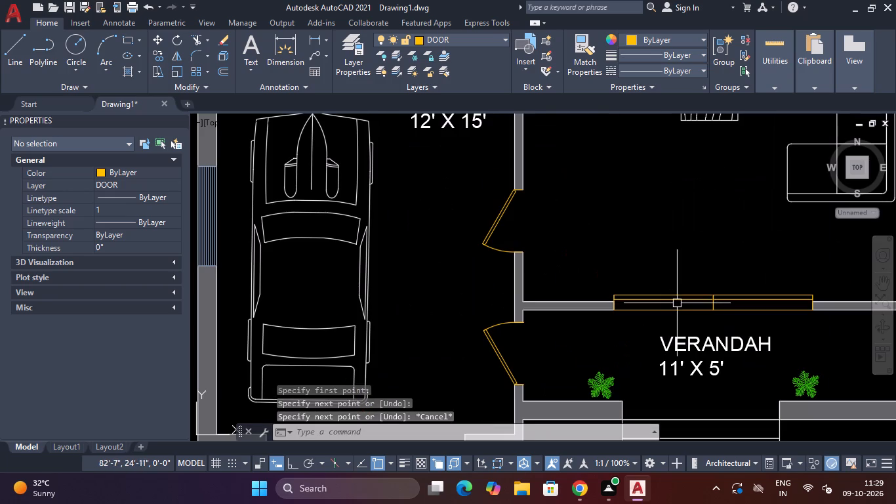
{"action": "middle_click_drag", "start_coordinate": [621, 328], "coordinate": [580, 277]}
{"action": "scroll", "coordinate": [577, 254], "scroll_direction": "down", "scroll_amount": 3}
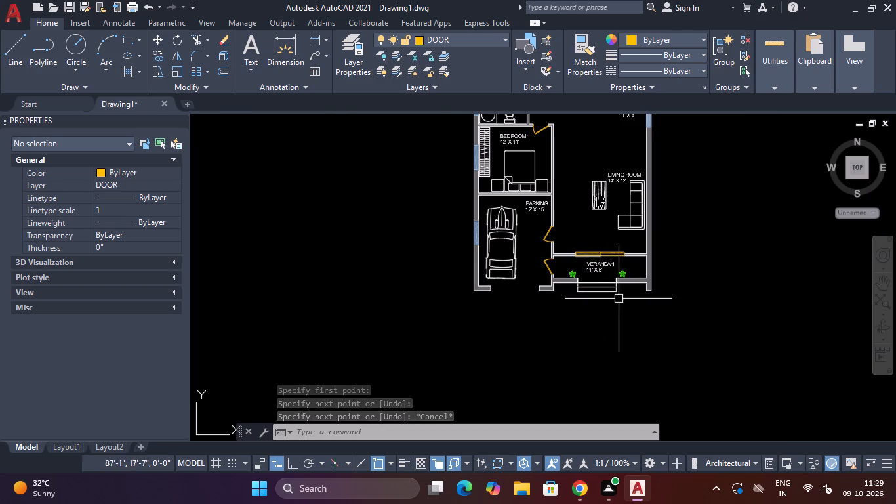
{"action": "middle_click_drag", "start_coordinate": [612, 321], "coordinate": [668, 291]}
{"action": "scroll", "coordinate": [619, 264], "scroll_direction": "up", "scroll_amount": 2}
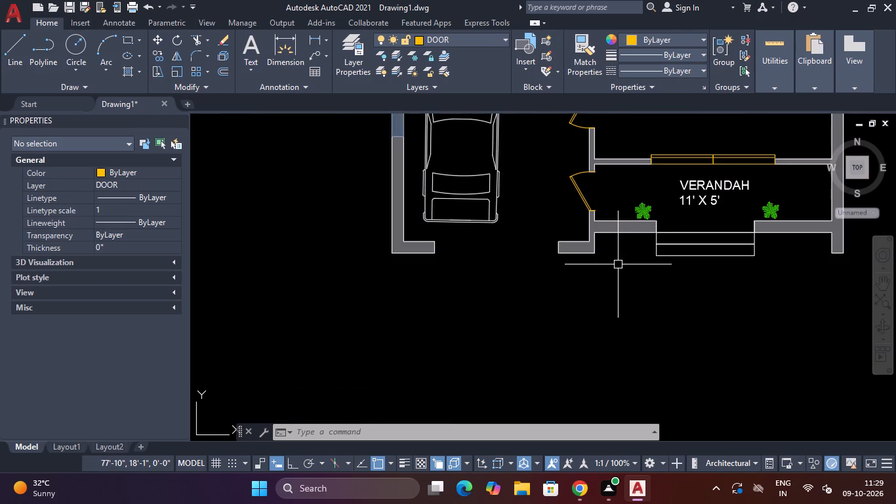
{"action": "middle_click_drag", "start_coordinate": [618, 264], "coordinate": [521, 343]}
{"action": "key", "text": "Escape"}
{"action": "key", "text": "Escape"}
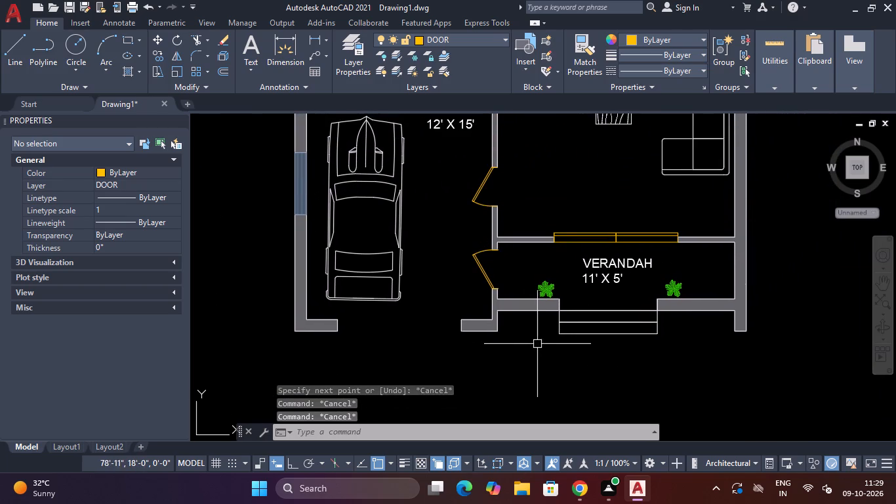
{"action": "left_click", "coordinate": [470, 36]}
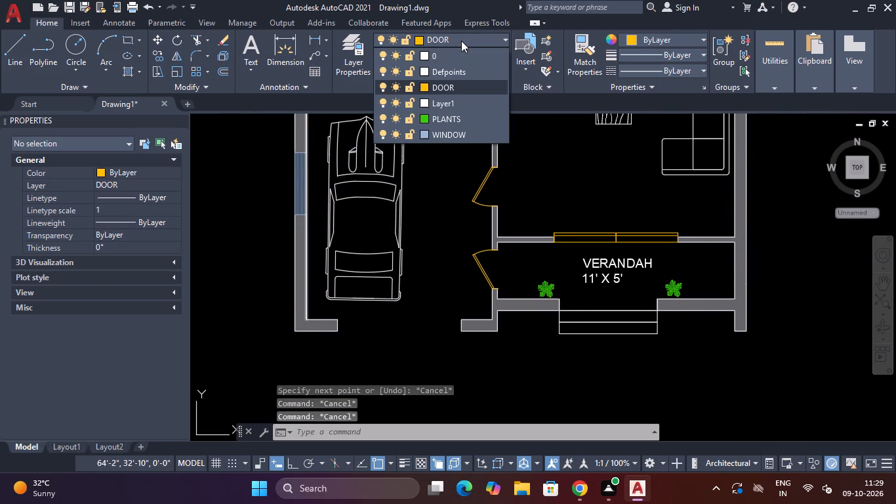
{"action": "left_click", "coordinate": [439, 61]}
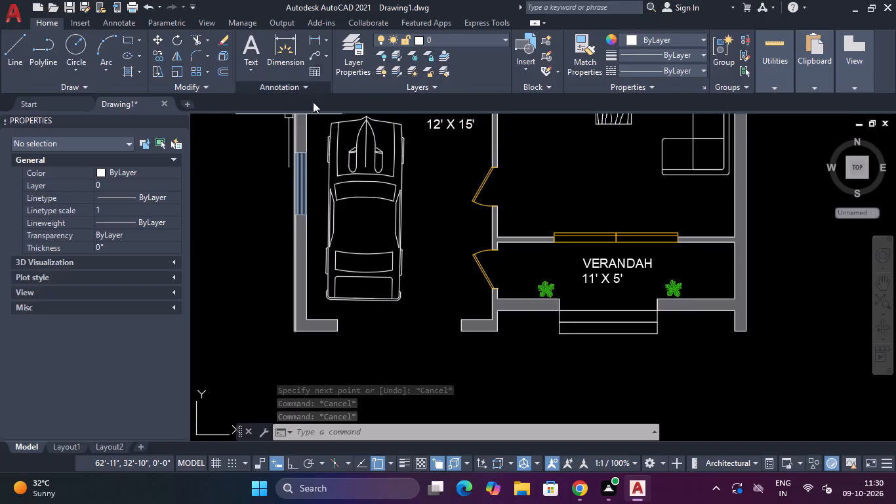
{"action": "type", "text": "H"}
{"action": "key", "text": "space"}
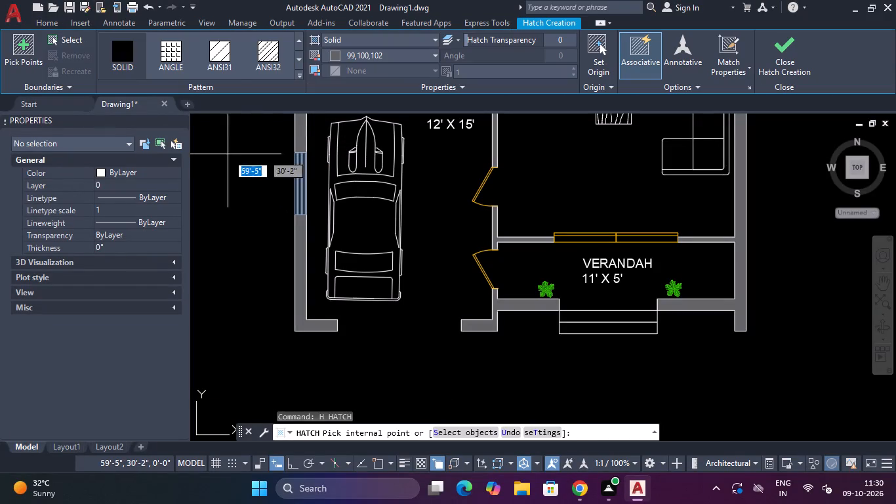
{"action": "left_click", "coordinate": [392, 53]}
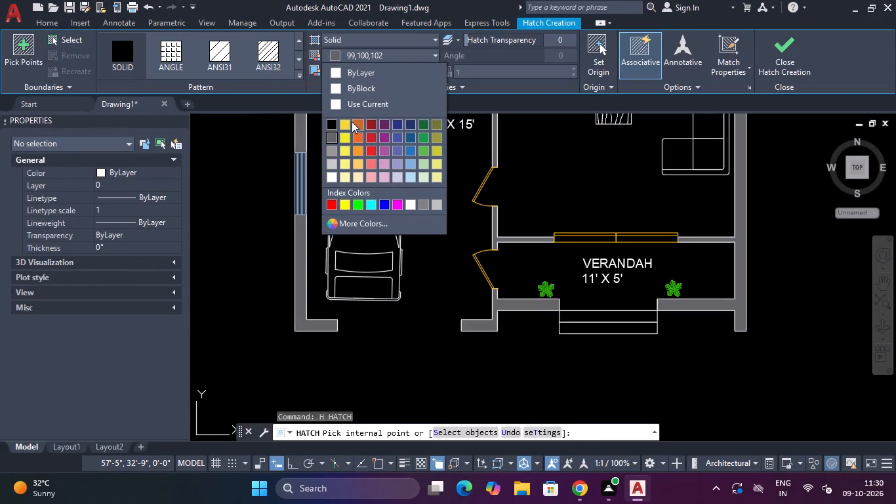
{"action": "left_click", "coordinate": [339, 70]}
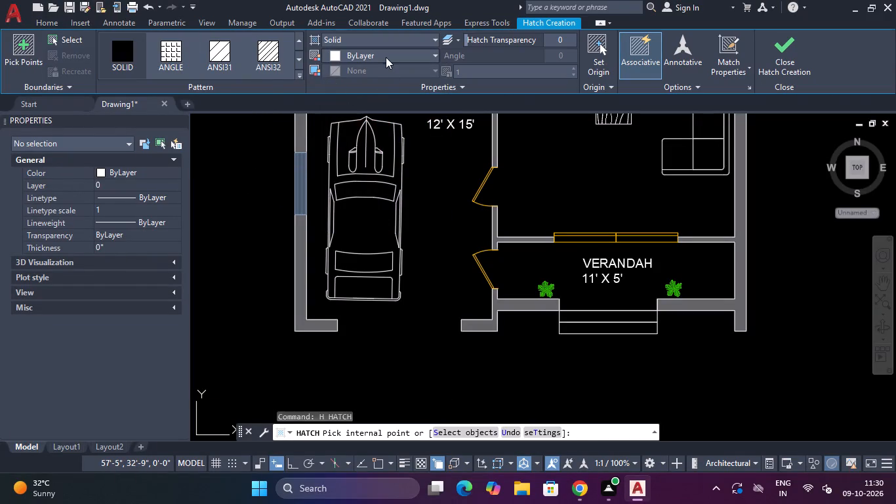
{"action": "left_click", "coordinate": [386, 56]}
{"action": "left_click", "coordinate": [408, 203]}
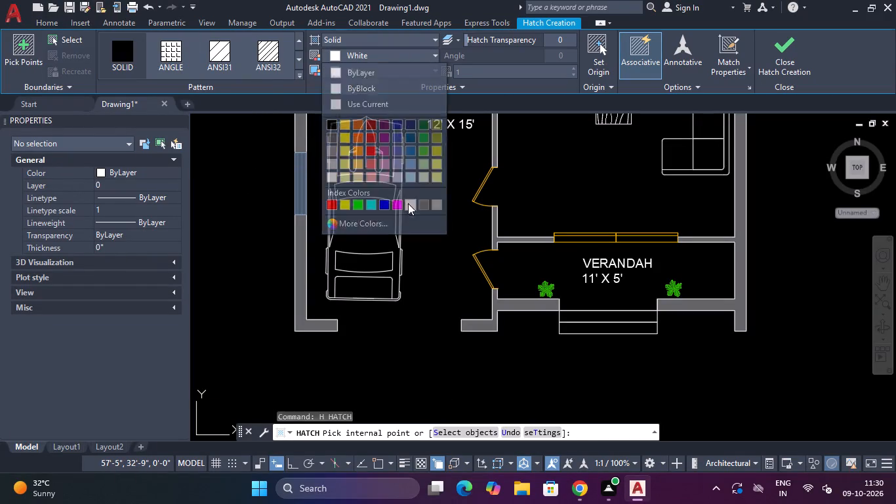
{"action": "left_click", "coordinate": [625, 316]}
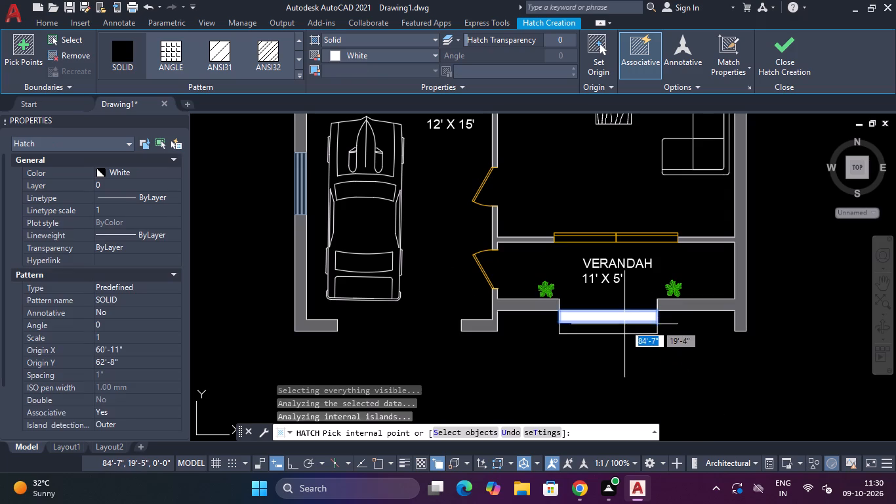
{"action": "left_click", "coordinate": [624, 331]}
{"action": "key", "text": "Escape"}
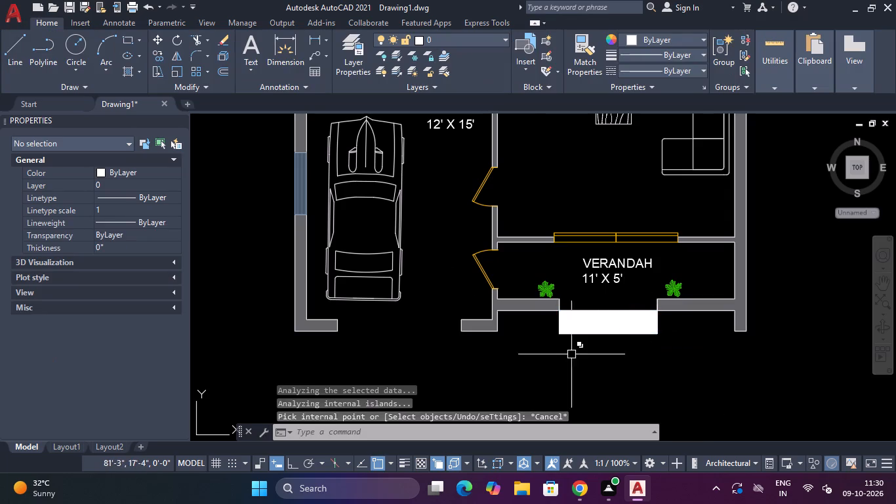
Select the solid white hatch on the verandah's entrance steps.
{"action": "scroll", "coordinate": [590, 326], "scroll_direction": "up", "scroll_amount": 4}
{"action": "scroll", "coordinate": [588, 325], "scroll_direction": "down", "scroll_amount": 2}
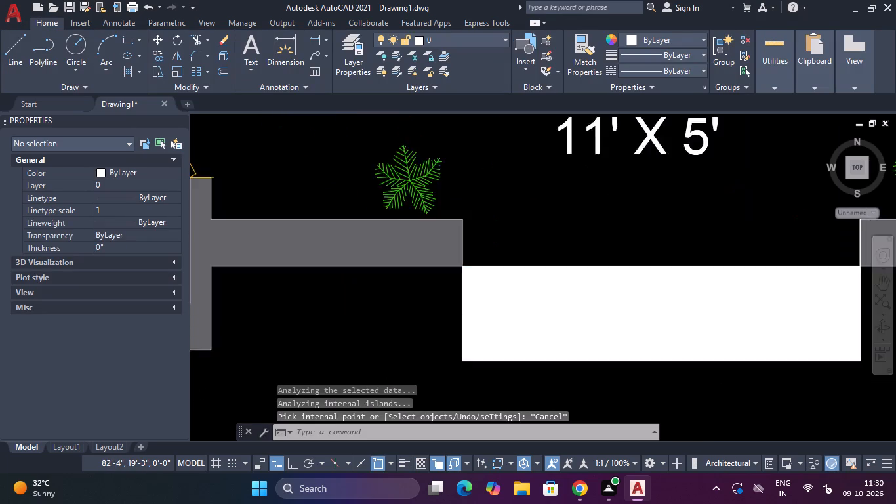
{"action": "scroll", "coordinate": [585, 325], "scroll_direction": "down", "scroll_amount": 3}
{"action": "key", "text": "Escape"}
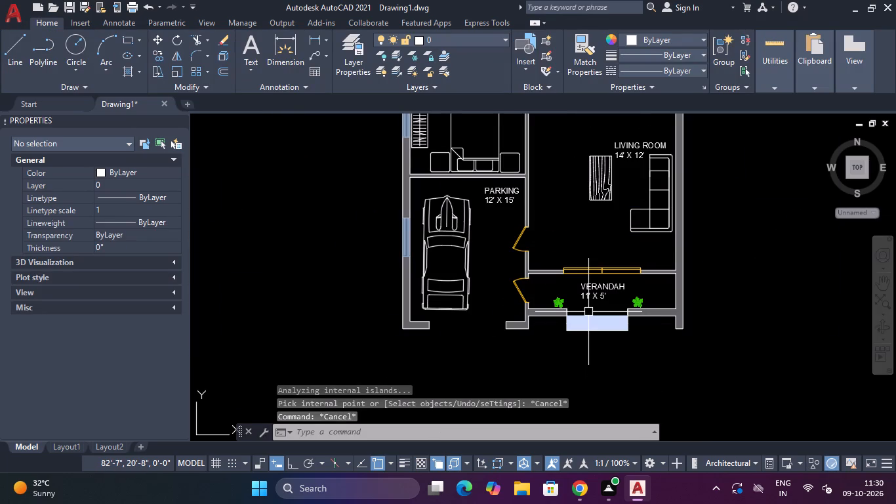
{"action": "left_click", "coordinate": [588, 312]}
{"action": "key", "text": "Escape"}
{"action": "left_click", "coordinate": [589, 322]}
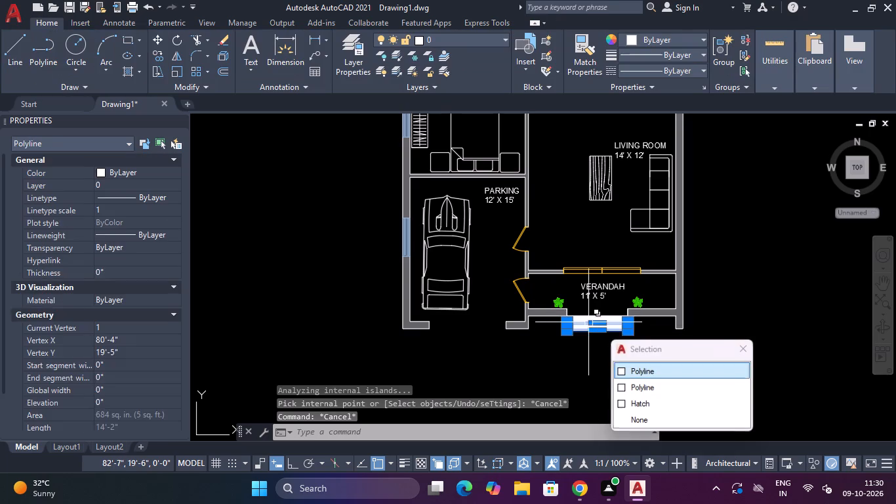
Delete the solid white hatch from the verandah's entrance steps, keeping the step outlines.
{"action": "left_click", "coordinate": [680, 401]}
{"action": "double_click", "coordinate": [680, 400]}
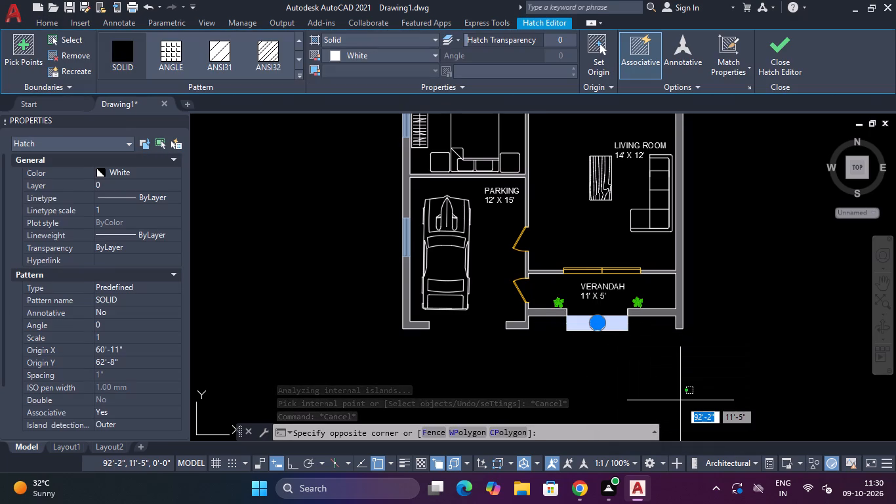
{"action": "key", "text": "Delete"}
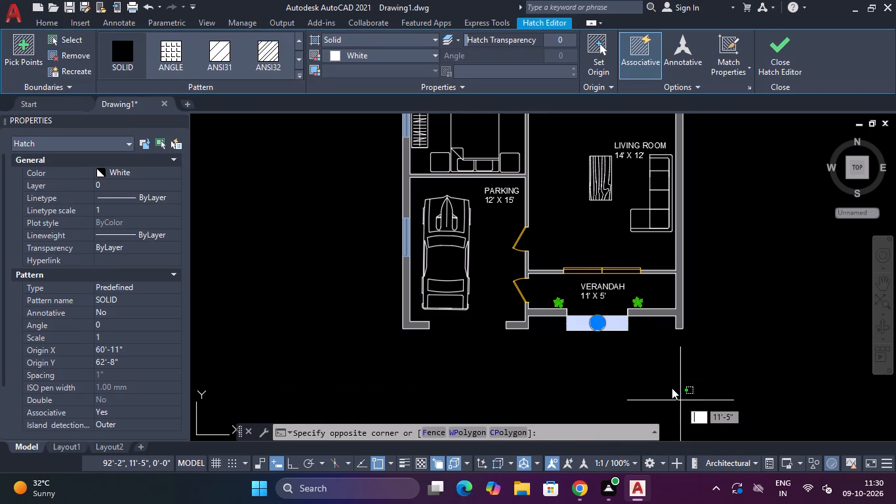
{"action": "key", "text": "Delete"}
{"action": "key", "text": "Delete"}
{"action": "key", "text": "Escape"}
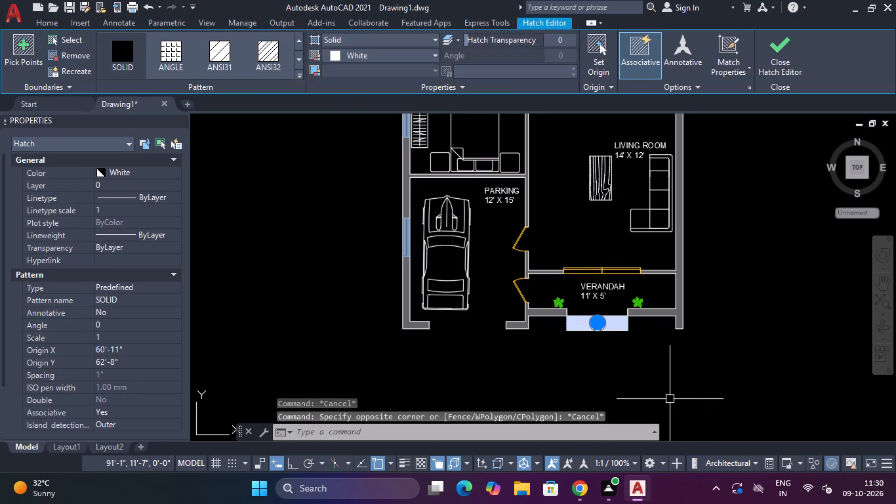
{"action": "key", "text": "Delete"}
{"action": "key", "text": "Escape"}
{"action": "key", "text": "Escape"}
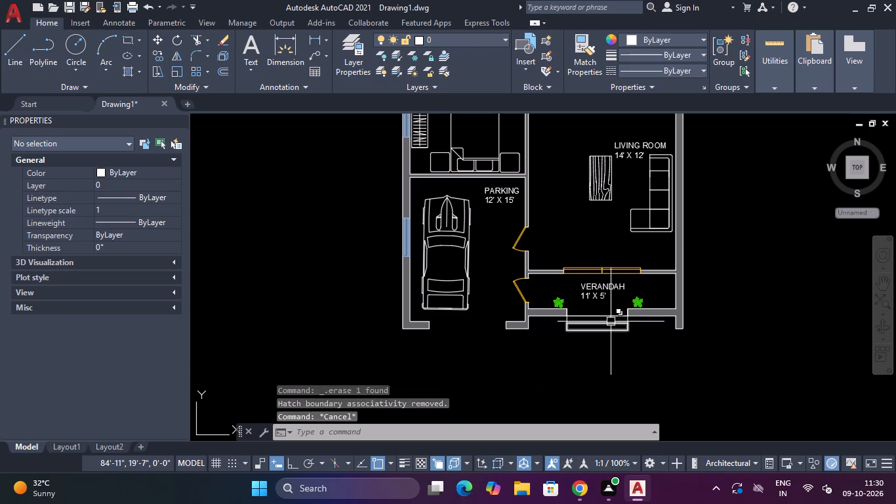
Hatch both verandah entrance steps with a solid fill in colour 99,100,102.
{"action": "scroll", "coordinate": [599, 325], "scroll_direction": "up", "scroll_amount": 1}
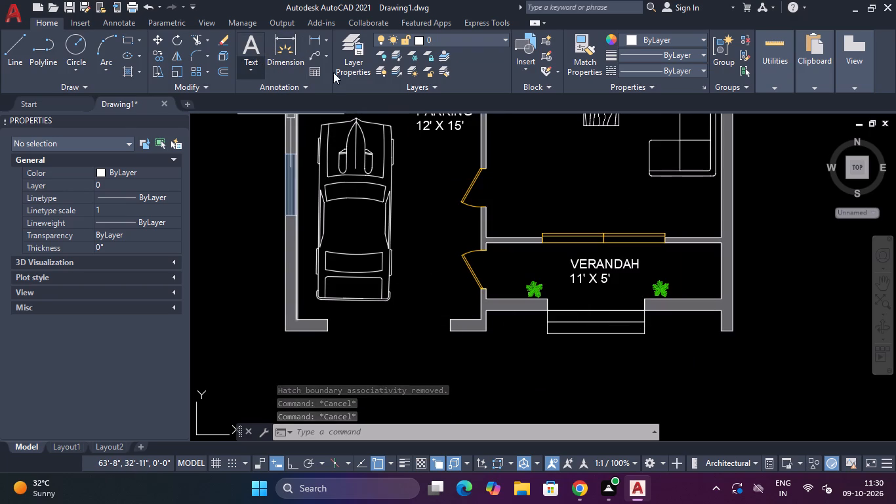
{"action": "type", "text": "H"}
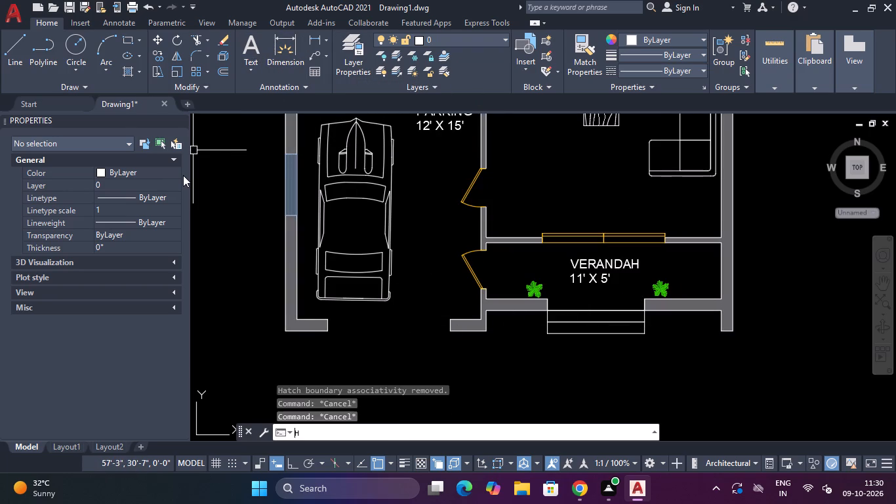
{"action": "key", "text": "space"}
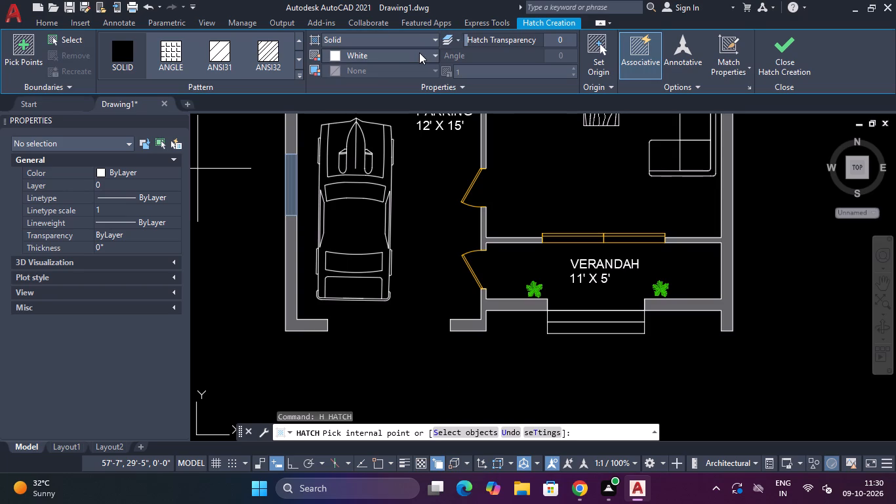
{"action": "left_click", "coordinate": [419, 52]}
{"action": "left_click", "coordinate": [333, 138]}
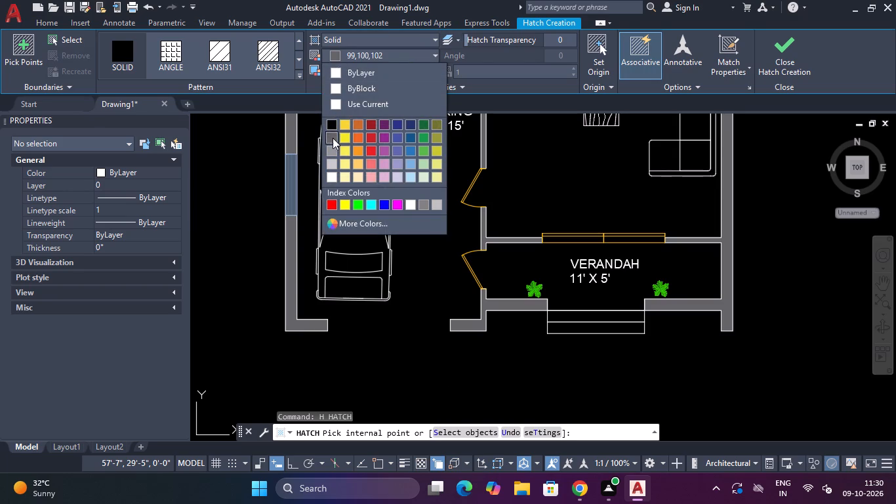
{"action": "scroll", "coordinate": [597, 312], "scroll_direction": "up", "scroll_amount": 2}
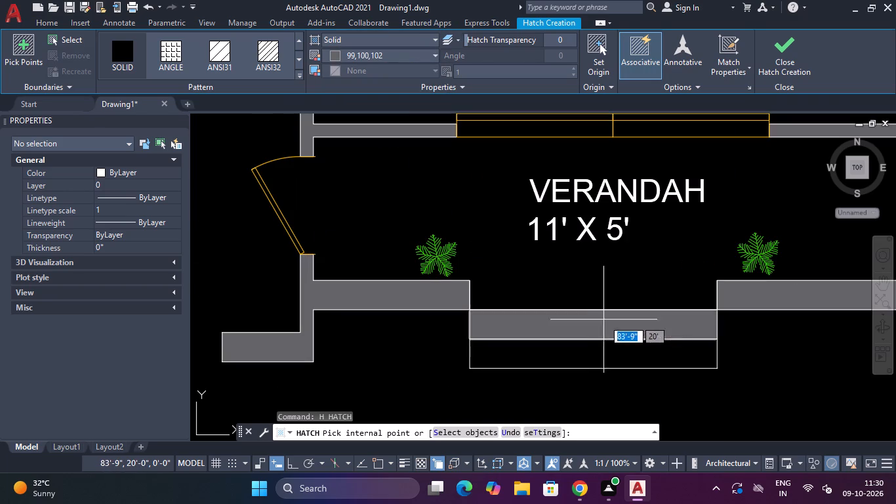
{"action": "left_click", "coordinate": [607, 327]}
{"action": "left_click", "coordinate": [598, 364]}
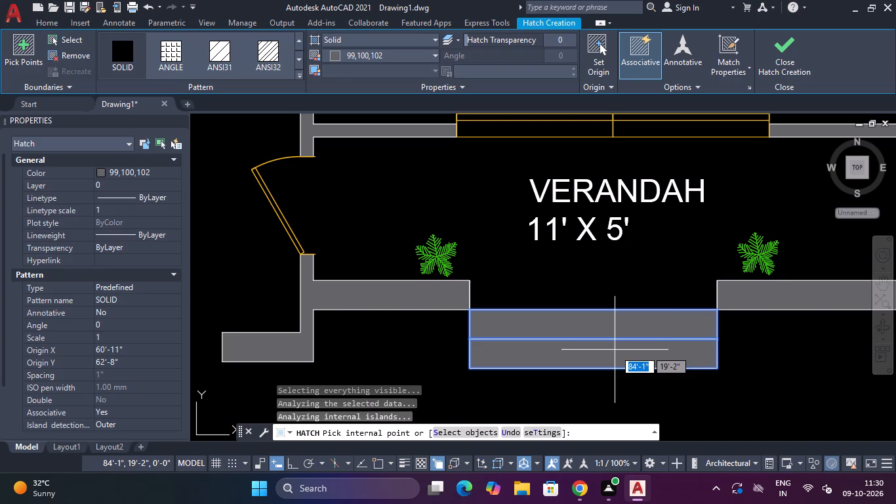
{"action": "key", "text": "Escape"}
Examine the refilled entrance steps and the rest of the floor plan, including both bedrooms, the living room, toilets and kitchen.
{"action": "scroll", "coordinate": [615, 350], "scroll_direction": "down", "scroll_amount": 3}
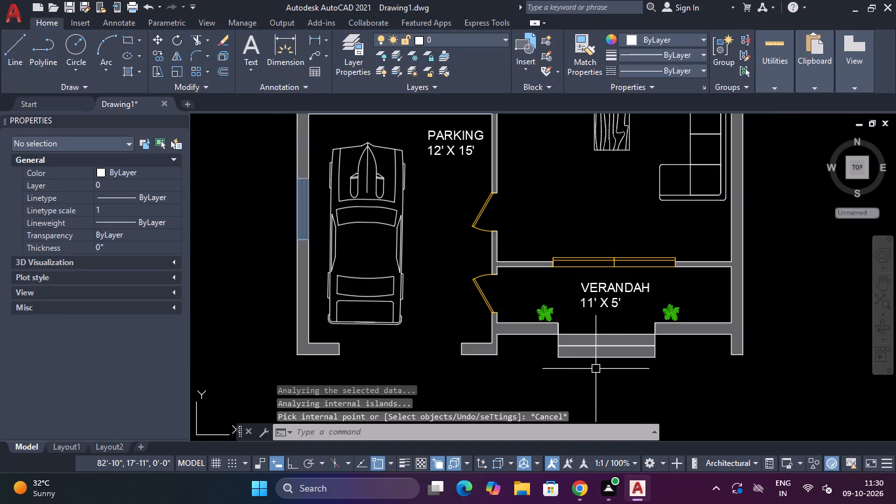
{"action": "scroll", "coordinate": [554, 370], "scroll_direction": "up", "scroll_amount": 3}
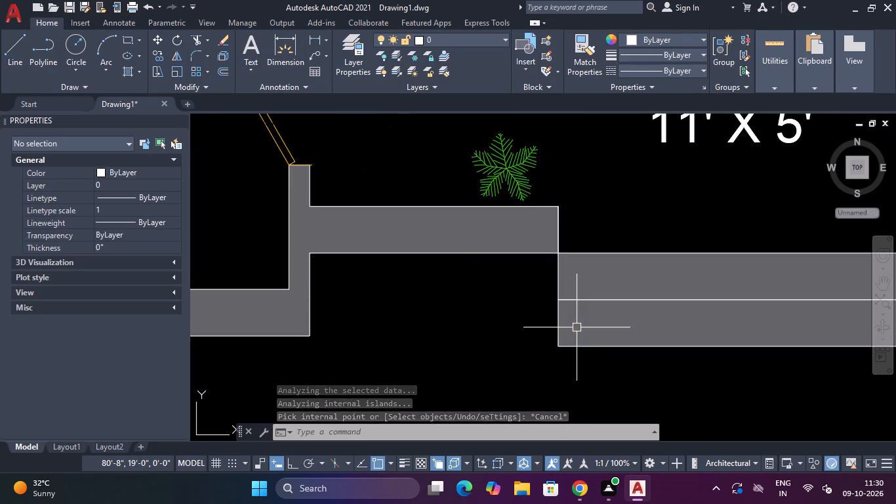
{"action": "scroll", "coordinate": [407, 371], "scroll_direction": "down", "scroll_amount": 3}
{"action": "scroll", "coordinate": [437, 272], "scroll_direction": "down", "scroll_amount": 3}
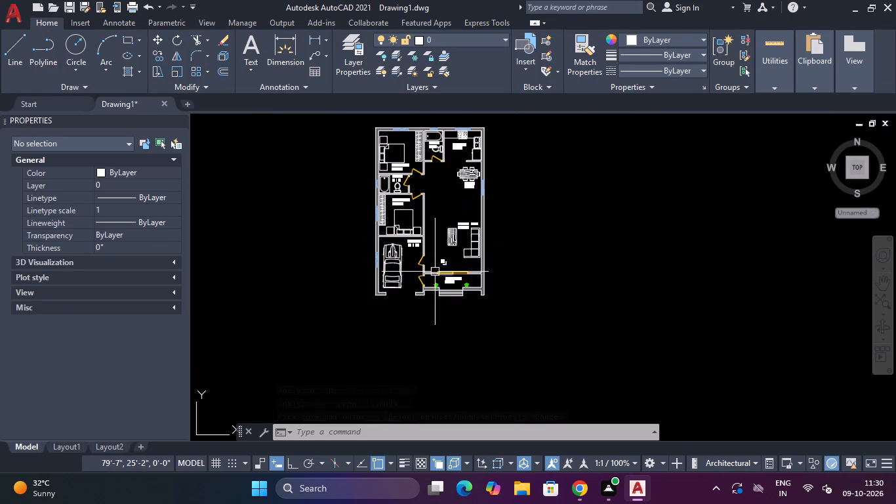
{"action": "scroll", "coordinate": [397, 96], "scroll_direction": "up", "scroll_amount": 3}
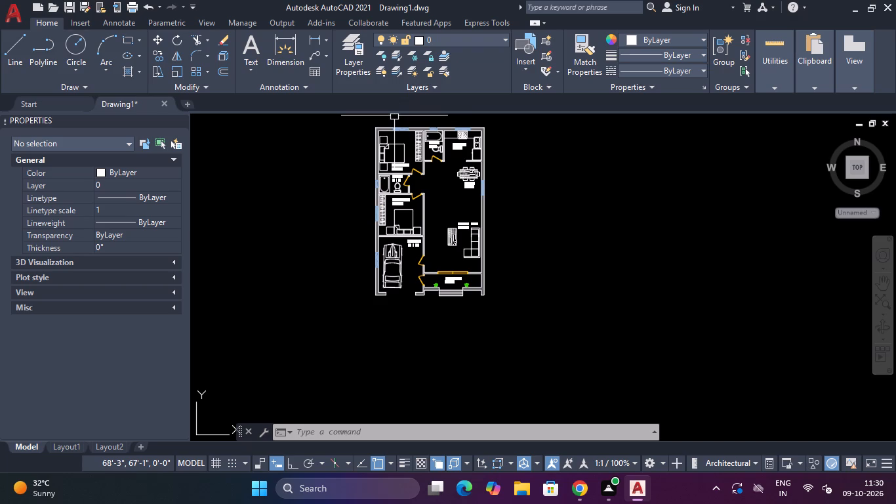
{"action": "key", "text": "Escape"}
{"action": "key", "text": "Escape"}
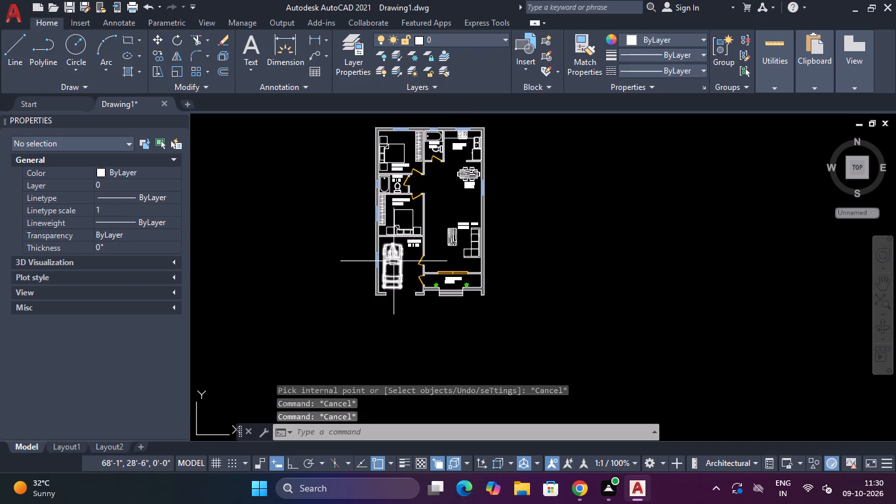
{"action": "scroll", "coordinate": [382, 199], "scroll_direction": "up", "scroll_amount": 4}
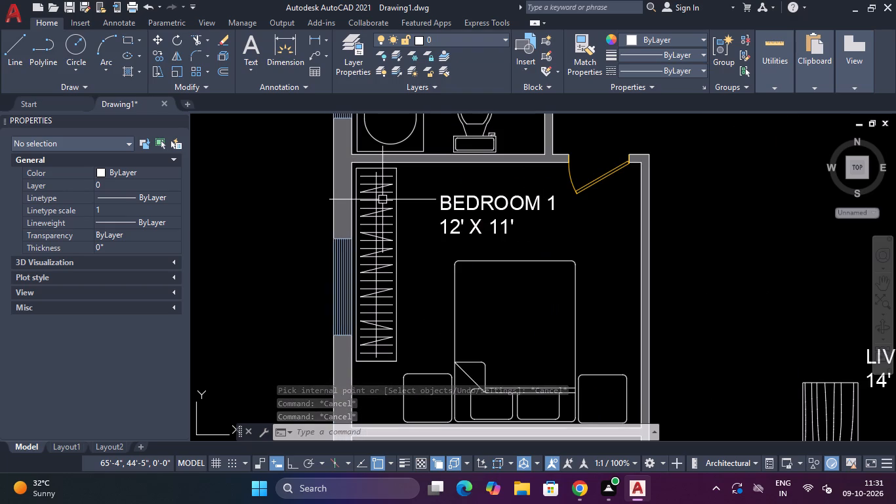
{"action": "key", "text": "Escape"}
{"action": "key", "text": "Escape"}
{"action": "key", "text": "Escape"}
{"action": "key", "text": "Escape"}
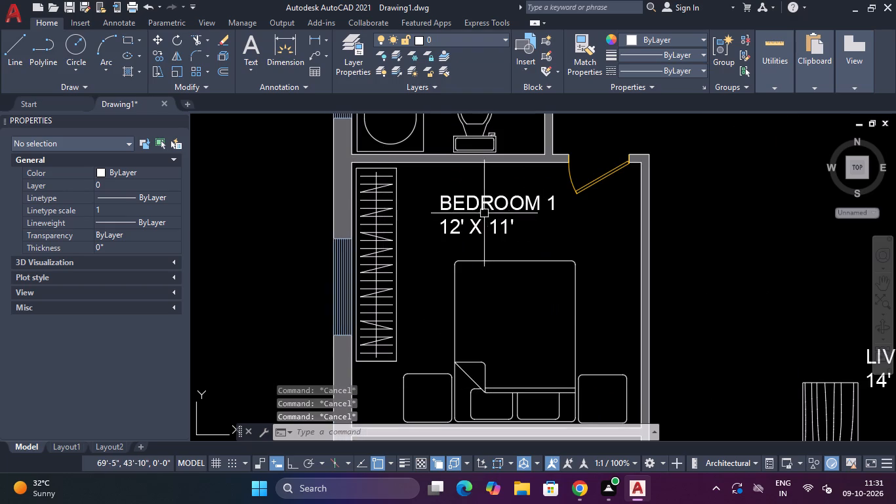
{"action": "scroll", "coordinate": [487, 212], "scroll_direction": "down", "scroll_amount": 3}
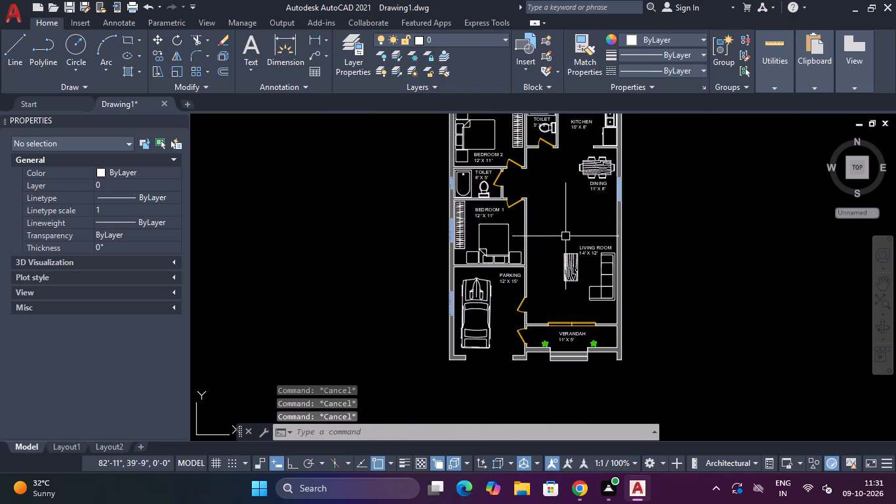
{"action": "middle_click_drag", "start_coordinate": [563, 203], "coordinate": [578, 196]}
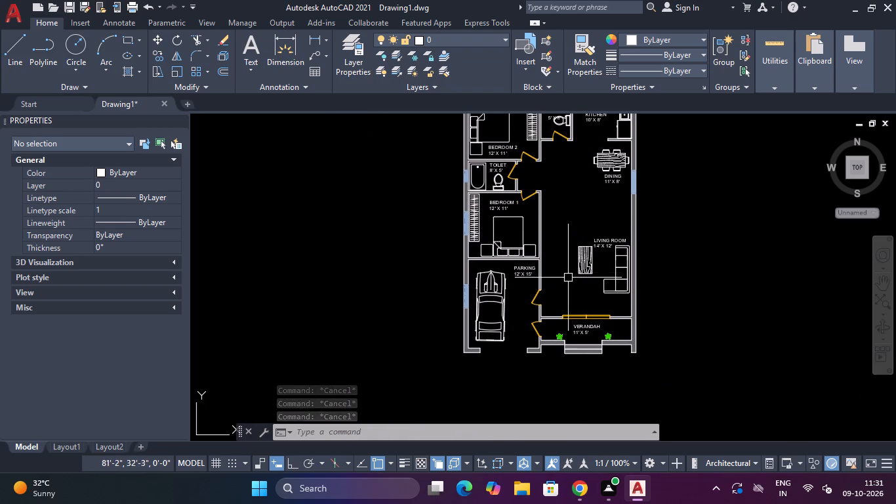
{"action": "middle_click", "coordinate": [567, 291]}
{"action": "middle_click_drag", "start_coordinate": [573, 269], "coordinate": [526, 423]}
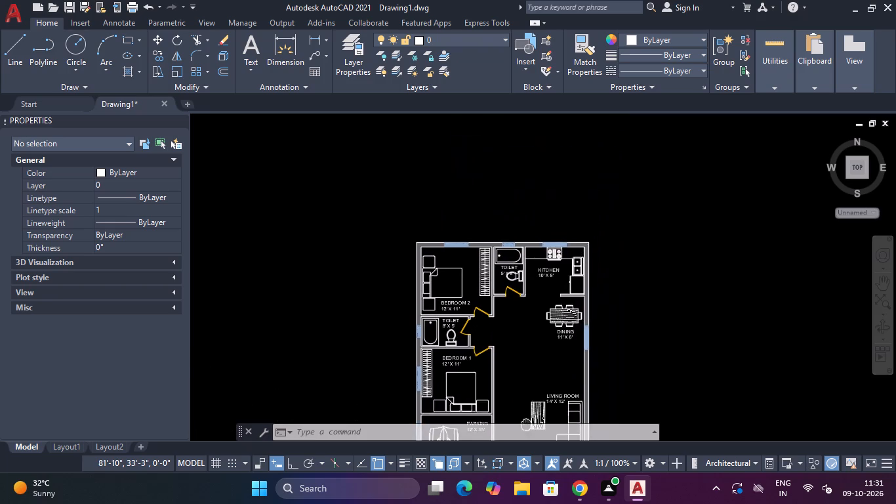
{"action": "middle_click_drag", "start_coordinate": [526, 423], "coordinate": [564, 311]}
{"action": "scroll", "coordinate": [564, 311], "scroll_direction": "down", "scroll_amount": 1}
{"action": "scroll", "coordinate": [564, 311], "scroll_direction": "up", "scroll_amount": 2}
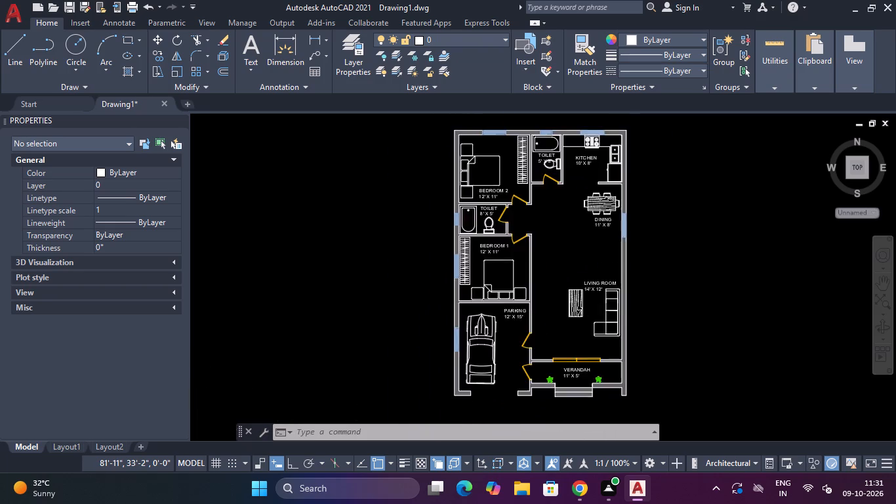
{"action": "scroll", "coordinate": [564, 311], "scroll_direction": "up", "scroll_amount": 3}
{"action": "scroll", "coordinate": [559, 313], "scroll_direction": "down", "scroll_amount": 2}
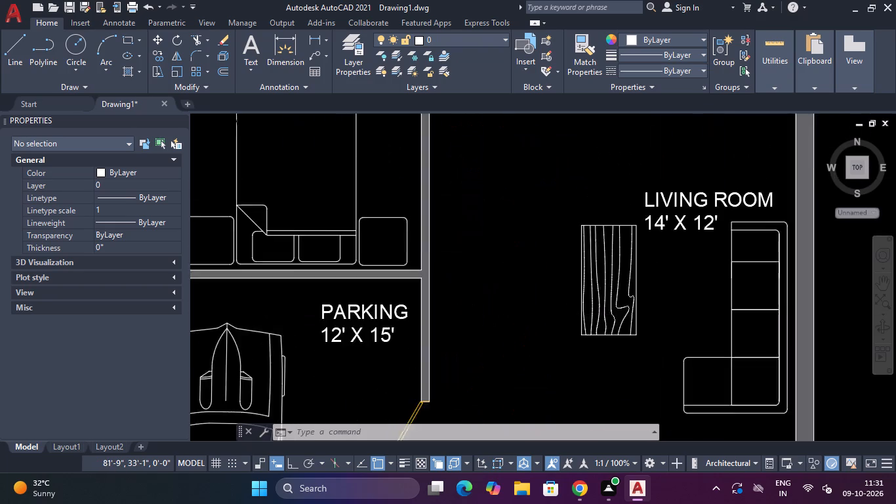
{"action": "scroll", "coordinate": [558, 315], "scroll_direction": "down", "scroll_amount": 3}
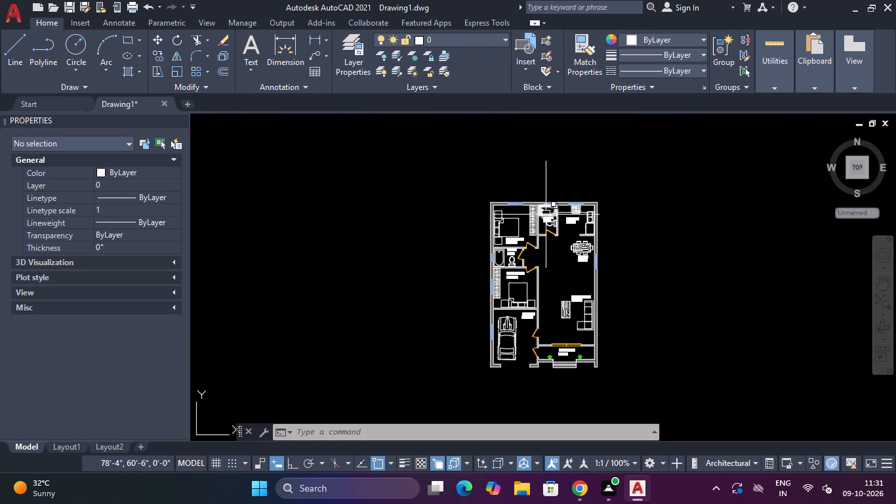
{"action": "scroll", "coordinate": [546, 215], "scroll_direction": "up", "scroll_amount": 5}
{"action": "key", "text": "Escape"}
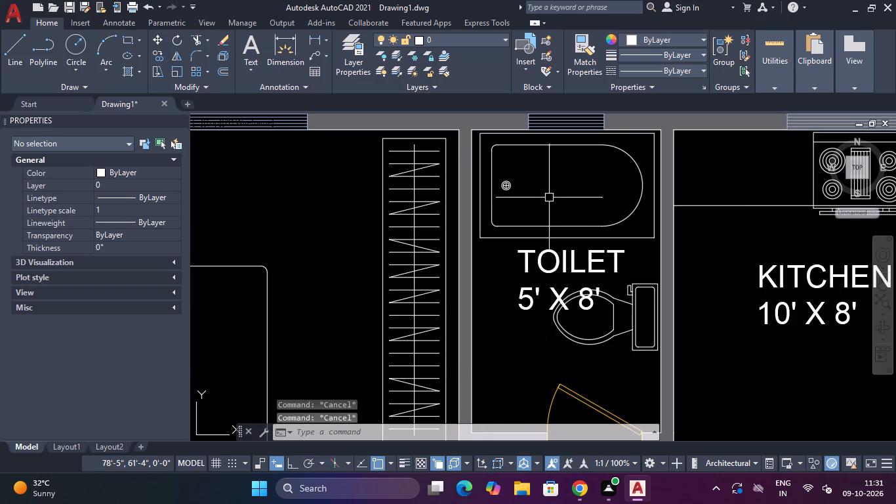
{"action": "key", "text": "Escape"}
{"action": "key", "text": "Escape"}
{"action": "key", "text": "Escape"}
{"action": "key", "text": "Escape"}
{"action": "key", "text": "Escape"}
{"action": "key", "text": "Escape"}
{"action": "scroll", "coordinate": [549, 198], "scroll_direction": "down", "scroll_amount": 2}
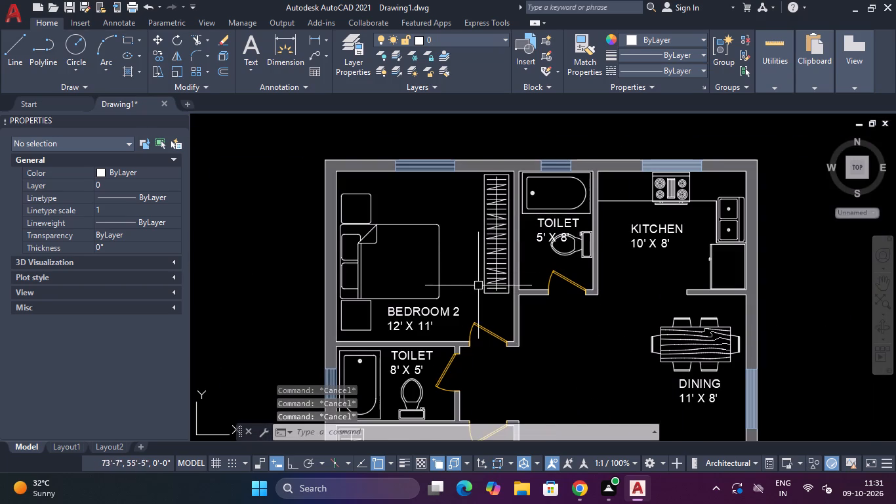
{"action": "scroll", "coordinate": [453, 230], "scroll_direction": "down", "scroll_amount": 3}
{"action": "scroll", "coordinate": [453, 230], "scroll_direction": "up", "scroll_amount": 3}
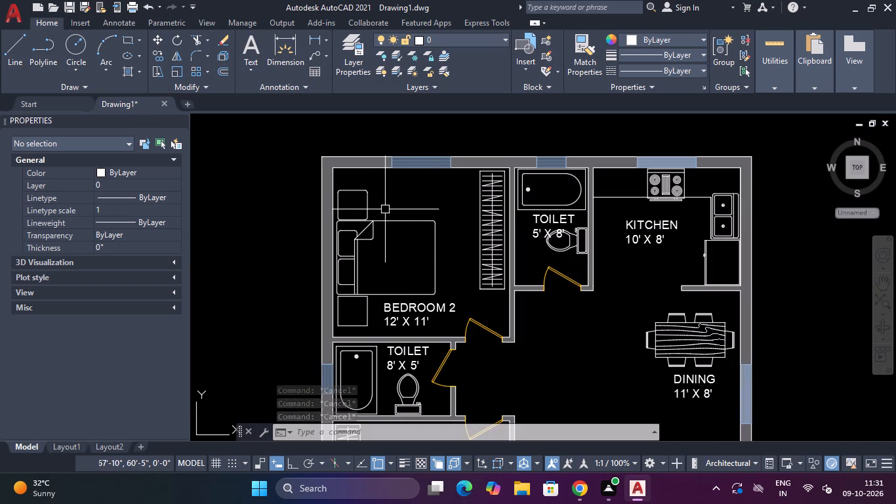
Fillet the upper-right corner of the bedside table below the bed in Bedroom 2 with a 2" radius.
{"action": "key", "text": "Escape"}
{"action": "type", "text": "F"}
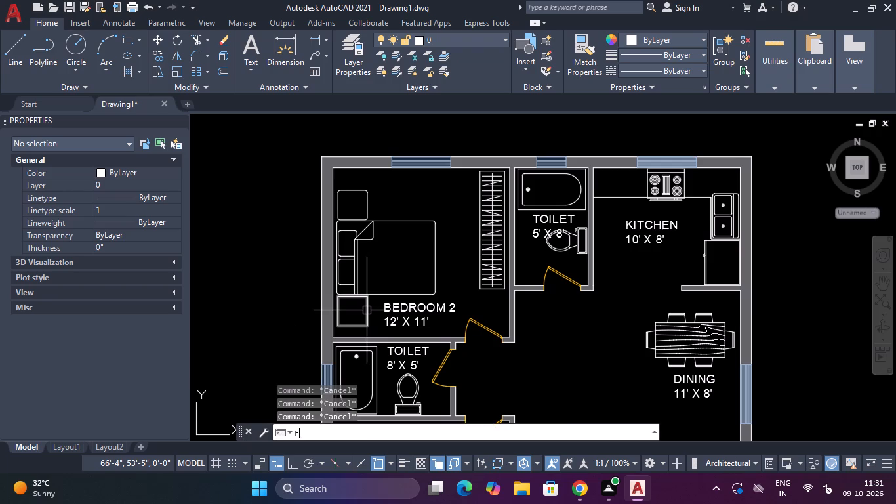
{"action": "key", "text": "space"}
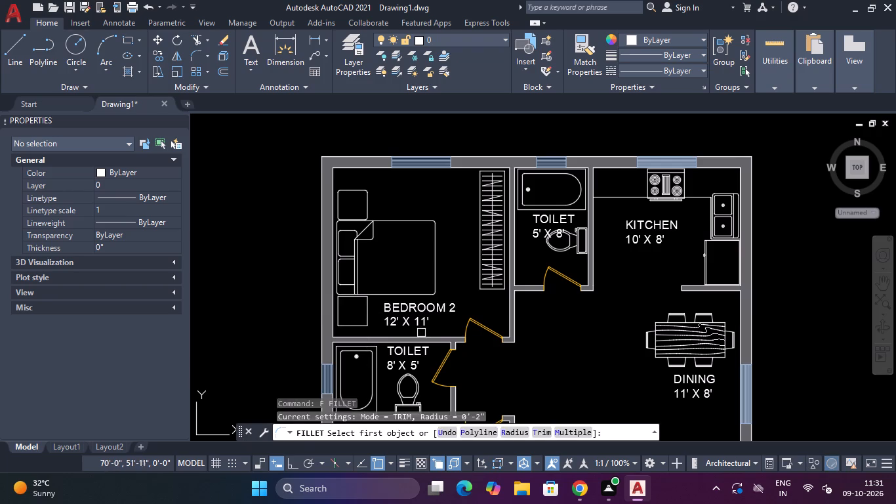
{"action": "key", "text": "r"}
{"action": "key", "text": "space"}
{"action": "key", "text": "space"}
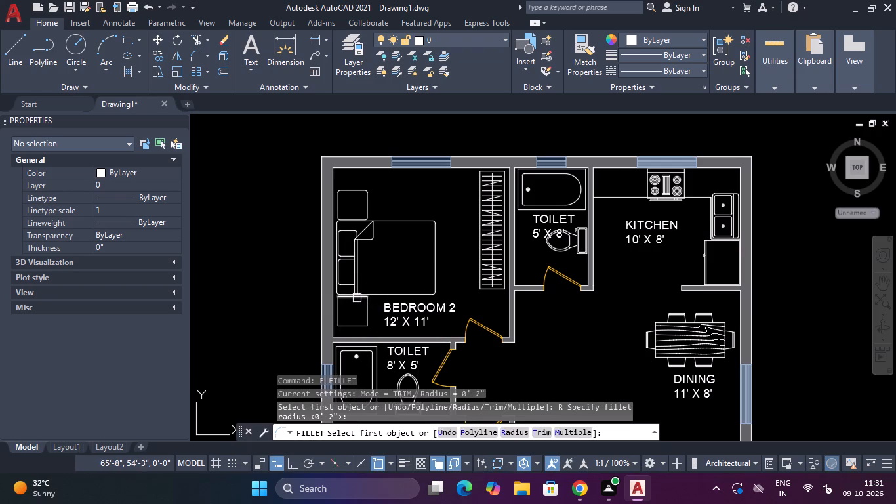
{"action": "scroll", "coordinate": [357, 298], "scroll_direction": "up", "scroll_amount": 4}
{"action": "left_click", "coordinate": [363, 295]}
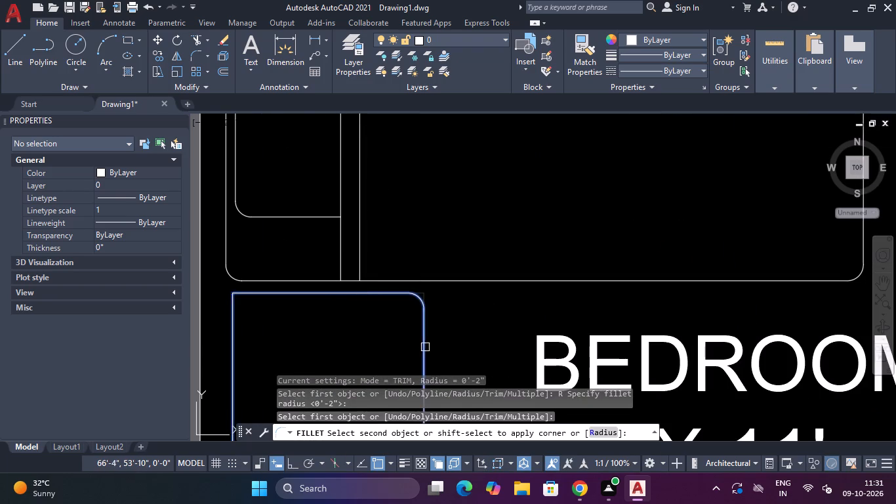
{"action": "left_click", "coordinate": [425, 344]}
{"action": "scroll", "coordinate": [352, 327], "scroll_direction": "down", "scroll_amount": 3}
{"action": "key", "text": "space"}
{"action": "key", "text": "space"}
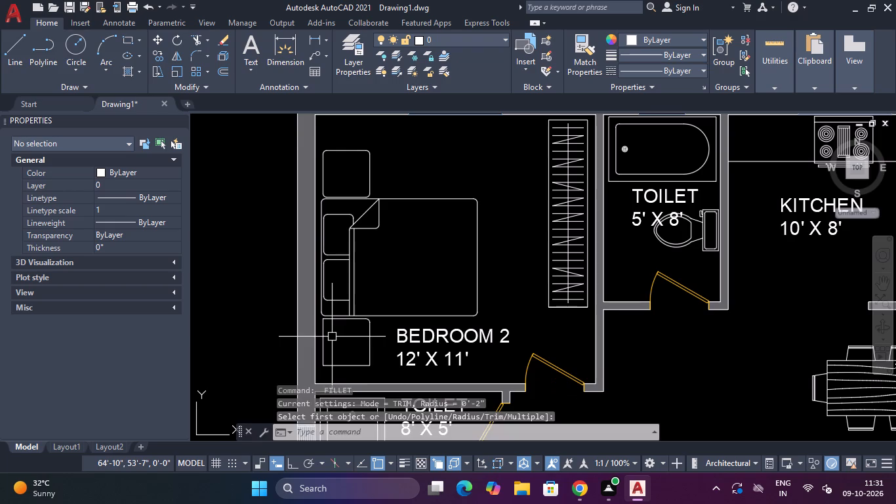
Fillet the upper-left corner of the same Bedroom 2 bedside table with a 2" radius.
{"action": "key", "text": "space"}
{"action": "type", "text": "R"}
{"action": "key", "text": "space"}
{"action": "scroll", "coordinate": [331, 337], "scroll_direction": "up", "scroll_amount": 2}
{"action": "key", "text": "space"}
{"action": "left_click", "coordinate": [310, 315]}
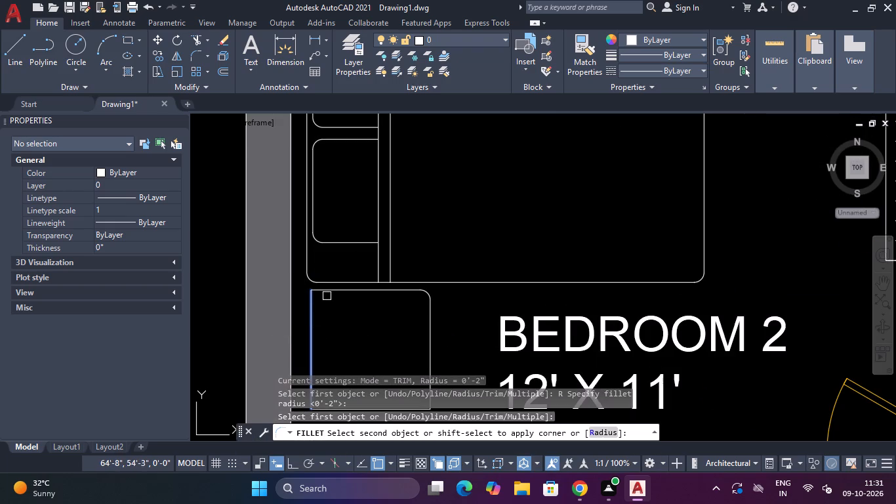
{"action": "left_click", "coordinate": [329, 289]}
{"action": "scroll", "coordinate": [349, 337], "scroll_direction": "down", "scroll_amount": 3}
Fillet both lower corners of the bedside table below the bed in Bedroom 2 with a 2" radius.
{"action": "middle_click_drag", "start_coordinate": [350, 337], "coordinate": [389, 259]}
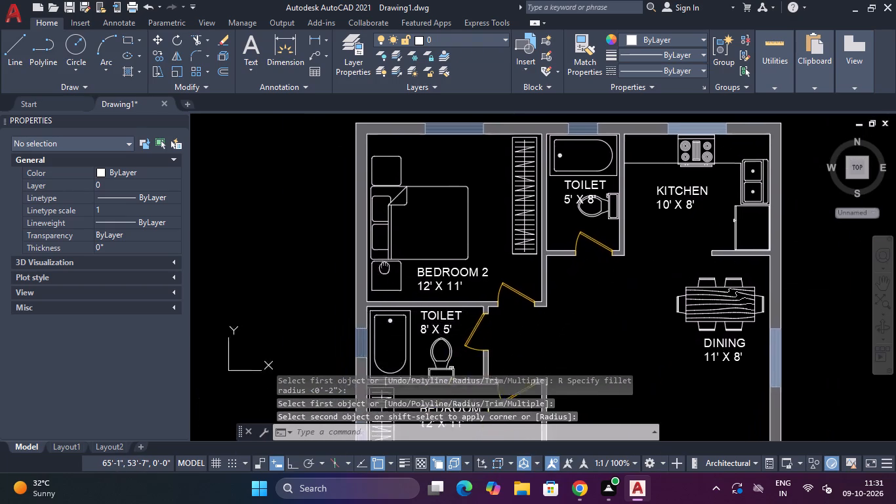
{"action": "scroll", "coordinate": [390, 275], "scroll_direction": "up", "scroll_amount": 3}
{"action": "key", "text": "space"}
{"action": "type", "text": "R"}
{"action": "key", "text": "space"}
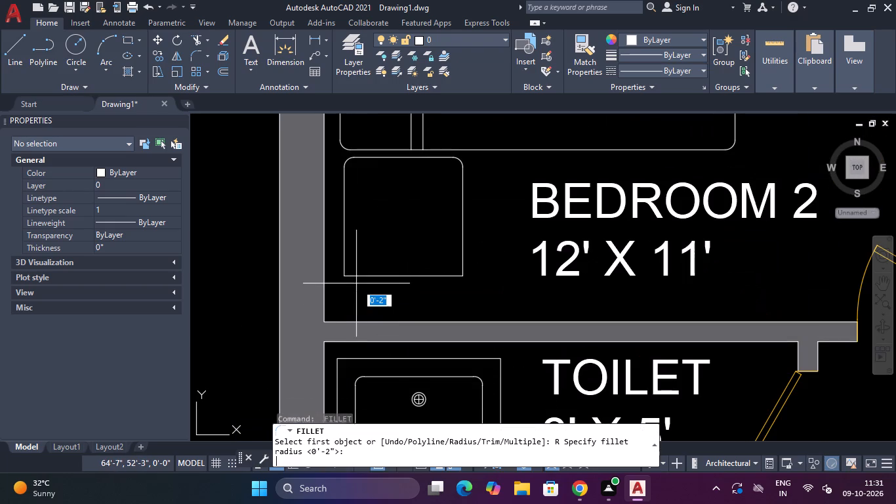
{"action": "key", "text": "space"}
{"action": "left_click", "coordinate": [361, 276]}
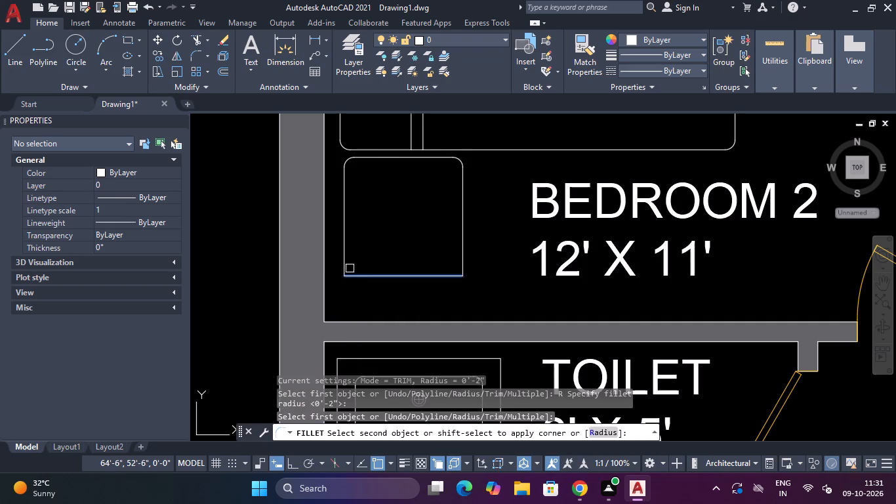
{"action": "left_click", "coordinate": [345, 256]}
{"action": "key", "text": "space"}
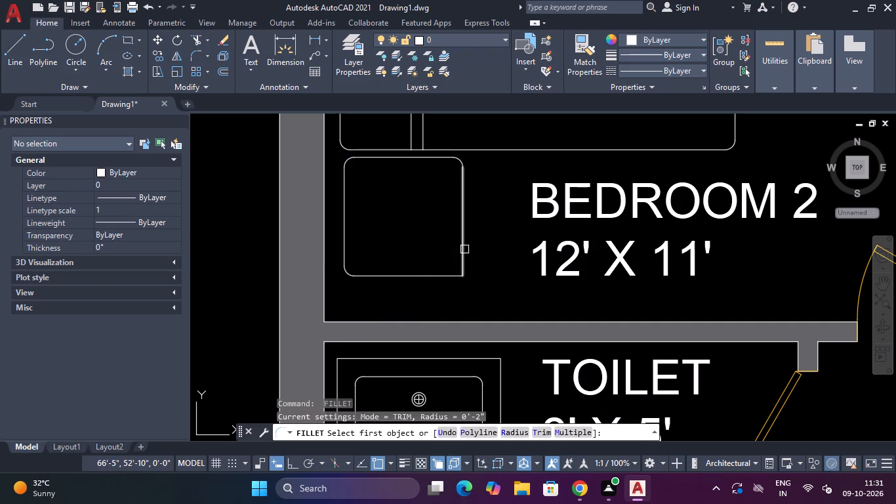
{"action": "left_click", "coordinate": [464, 249]}
{"action": "left_click", "coordinate": [445, 273]}
{"action": "key", "text": "Escape"}
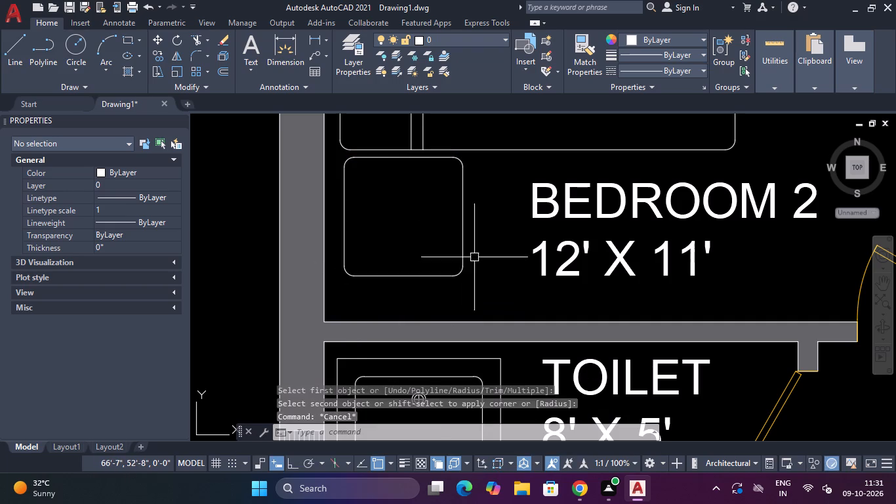
Fillet the lower-left corner of the Bedroom 2 wardrobe outline with a 2" radius.
{"action": "scroll", "coordinate": [475, 257], "scroll_direction": "down", "scroll_amount": 2}
{"action": "middle_click_drag", "start_coordinate": [472, 259], "coordinate": [454, 236]}
{"action": "scroll", "coordinate": [479, 238], "scroll_direction": "down", "scroll_amount": 1}
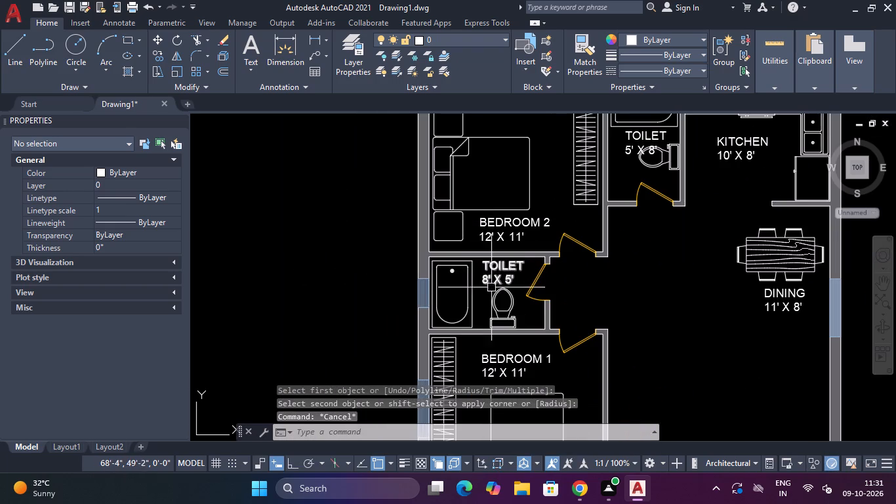
{"action": "middle_click_drag", "start_coordinate": [529, 171], "coordinate": [401, 302]}
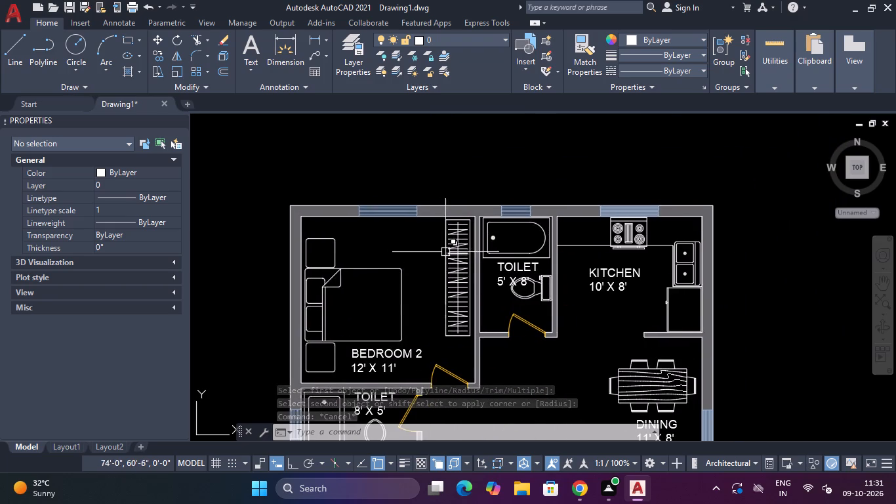
{"action": "scroll", "coordinate": [433, 266], "scroll_direction": "down", "scroll_amount": 1}
{"action": "middle_click_drag", "start_coordinate": [427, 276], "coordinate": [447, 202]}
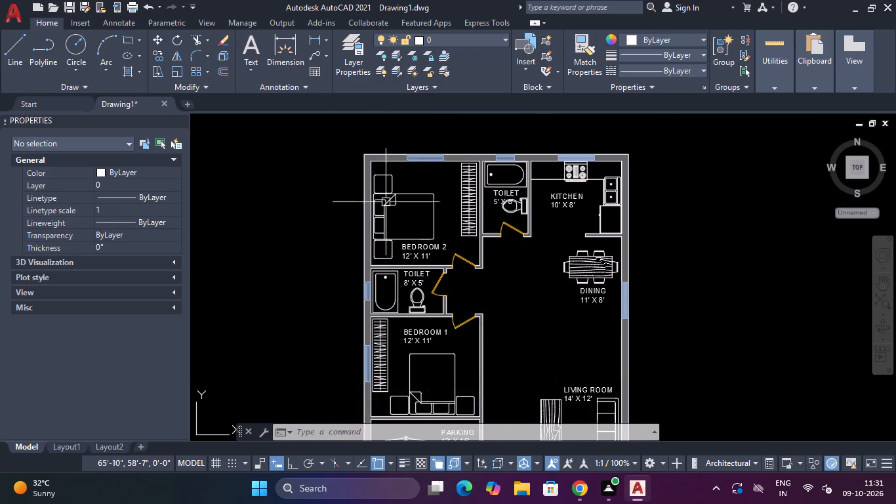
{"action": "scroll", "coordinate": [381, 202], "scroll_direction": "up", "scroll_amount": 3}
{"action": "scroll", "coordinate": [436, 216], "scroll_direction": "up", "scroll_amount": 2}
{"action": "scroll", "coordinate": [440, 219], "scroll_direction": "down", "scroll_amount": 3}
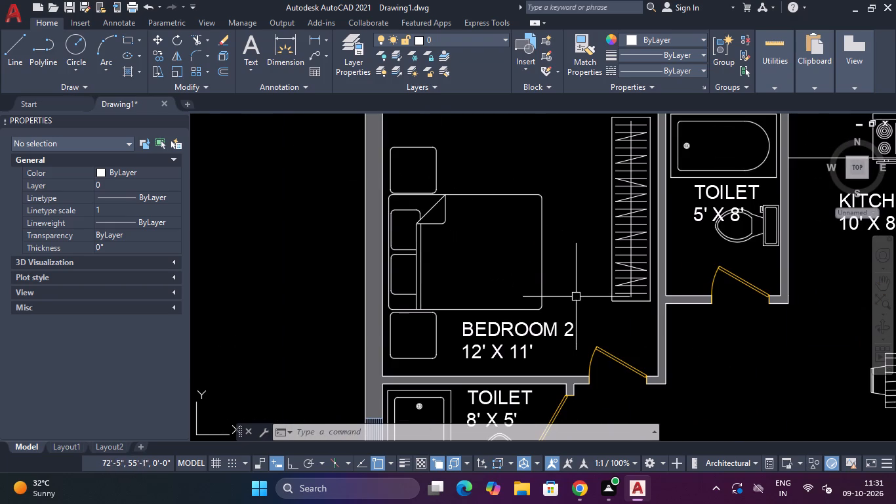
{"action": "middle_click_drag", "start_coordinate": [576, 297], "coordinate": [472, 191]}
{"action": "key", "text": "space"}
{"action": "scroll", "coordinate": [497, 198], "scroll_direction": "up", "scroll_amount": 2}
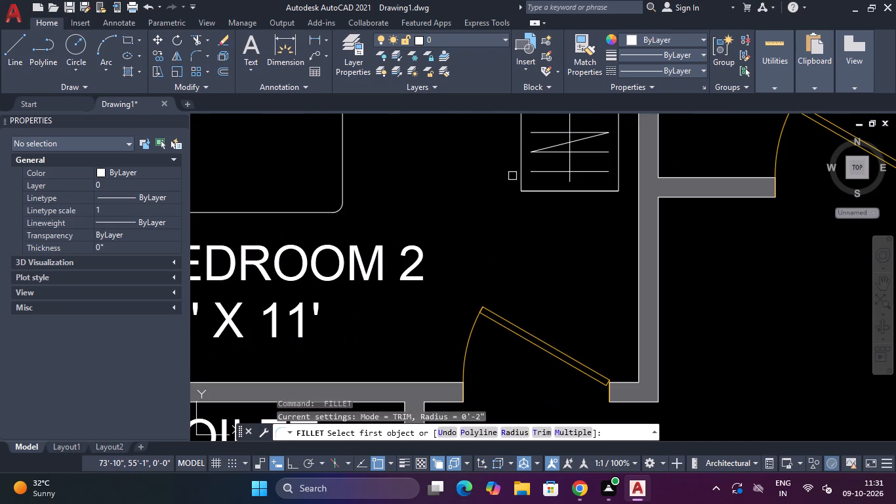
{"action": "left_click", "coordinate": [519, 171]}
{"action": "left_click", "coordinate": [535, 193]}
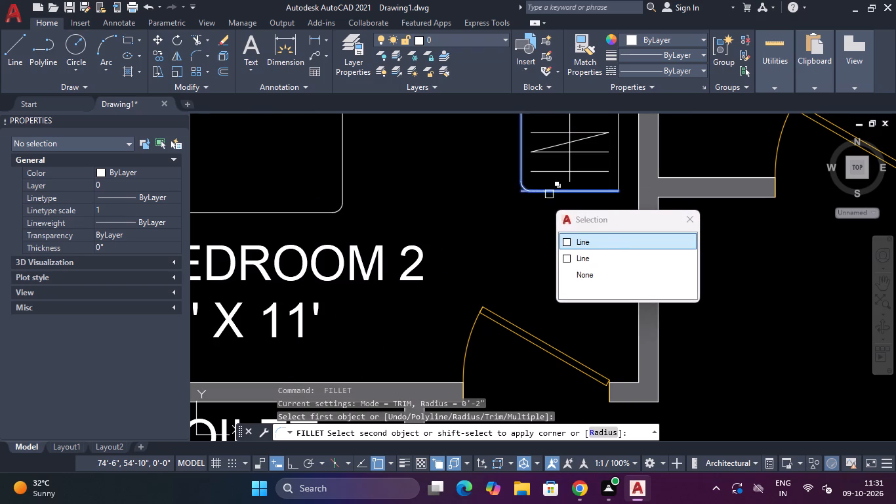
{"action": "left_click", "coordinate": [613, 240]}
Fillet the lower-right corner of the Bedroom 2 wardrobe outline with a 2" radius.
{"action": "key", "text": "space"}
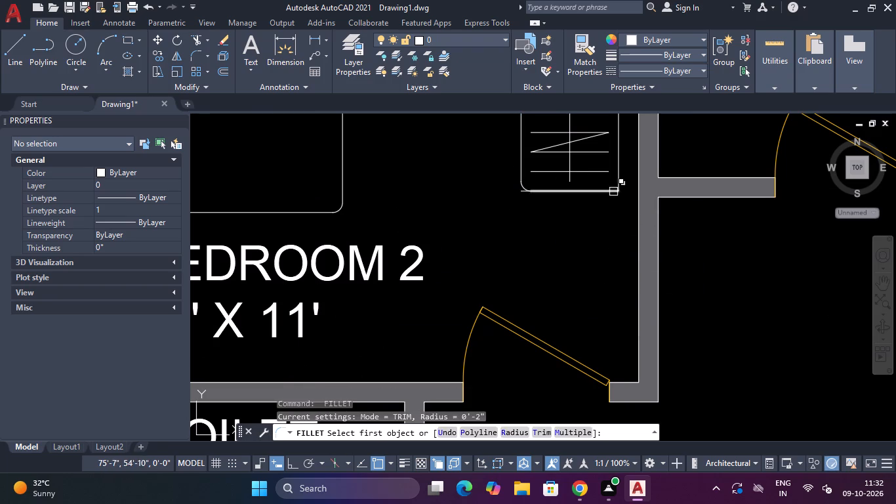
{"action": "left_click", "coordinate": [620, 174]}
{"action": "left_click", "coordinate": [605, 193]}
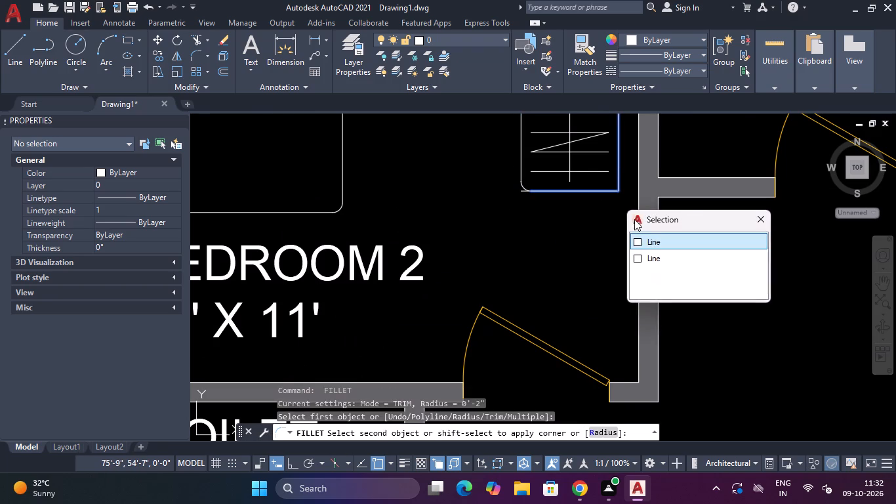
{"action": "left_click", "coordinate": [650, 242]}
{"action": "key", "text": "Escape"}
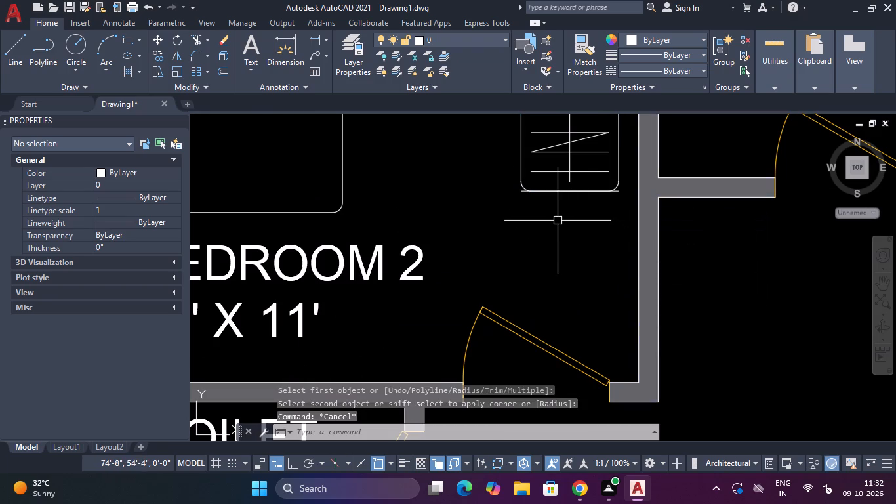
Trim the leftover line ends projecting past both rounded lower corners of the Bedroom 2 wardrobe.
{"action": "type", "text": "TR"}
{"action": "key", "text": "space"}
{"action": "scroll", "coordinate": [505, 182], "scroll_direction": "up", "scroll_amount": 2}
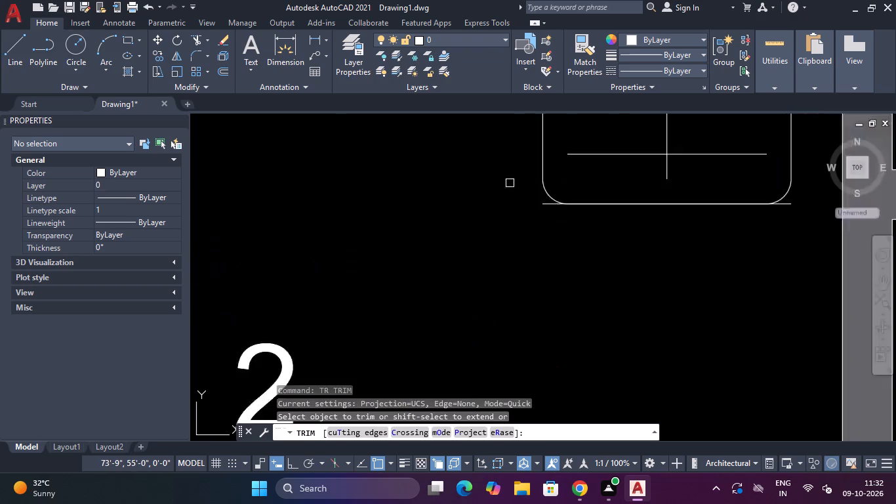
{"action": "scroll", "coordinate": [510, 183], "scroll_direction": "up", "scroll_amount": 2}
{"action": "left_click", "coordinate": [592, 234]}
{"action": "scroll", "coordinate": [594, 234], "scroll_direction": "down", "scroll_amount": 4}
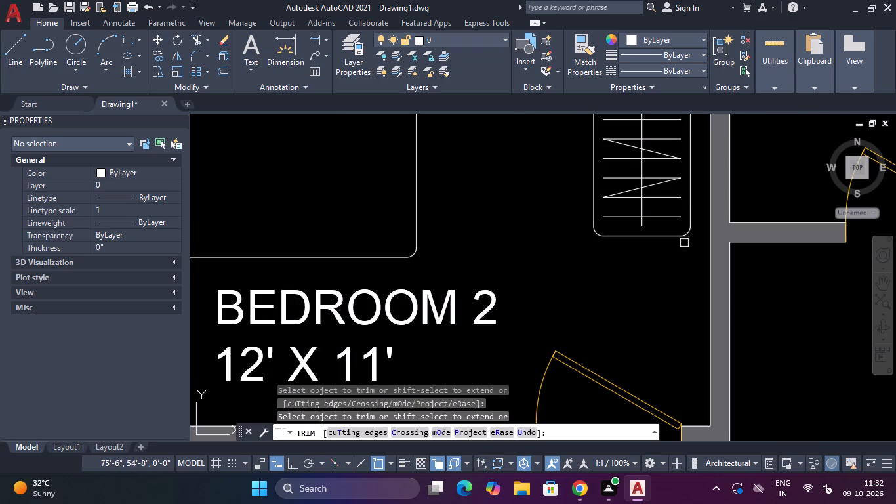
{"action": "scroll", "coordinate": [690, 230], "scroll_direction": "up", "scroll_amount": 3}
{"action": "left_click", "coordinate": [684, 248]}
{"action": "scroll", "coordinate": [687, 239], "scroll_direction": "down", "scroll_amount": 7}
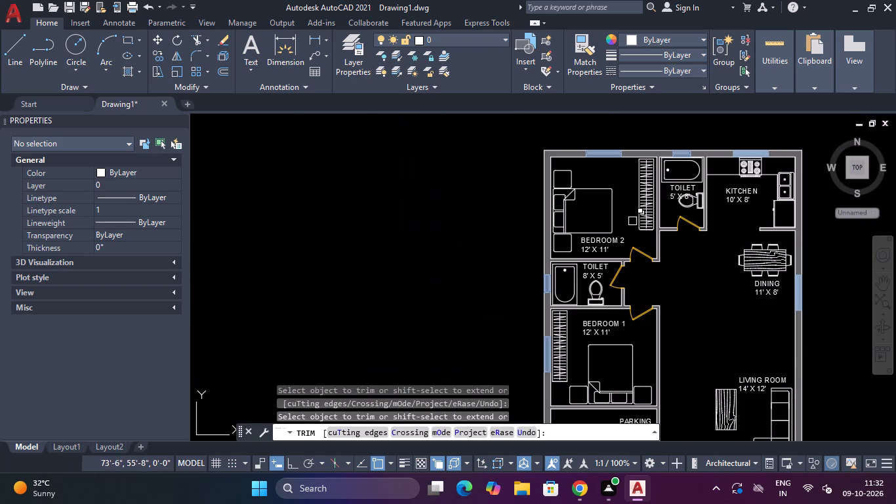
{"action": "middle_click_drag", "start_coordinate": [631, 198], "coordinate": [621, 247]}
{"action": "key", "text": "Escape"}
{"action": "key", "text": "Escape"}
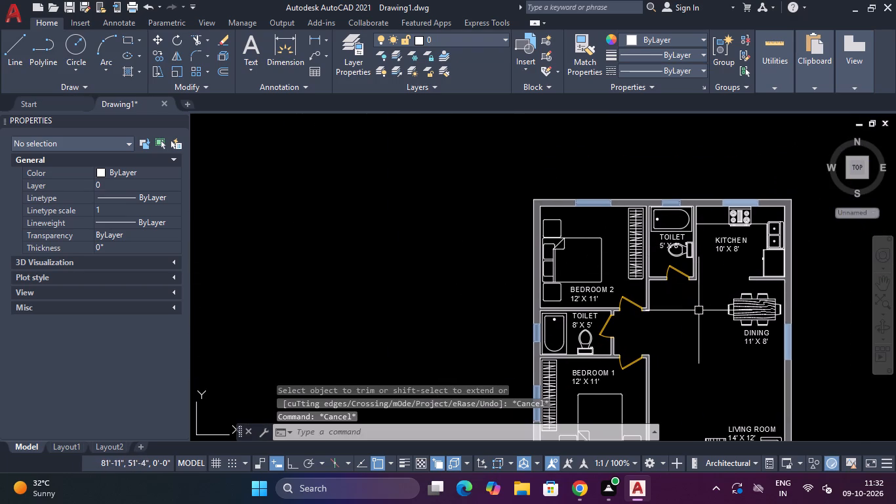
Close the Properties palette.
{"action": "scroll", "coordinate": [683, 302], "scroll_direction": "down", "scroll_amount": 2}
{"action": "middle_click_drag", "start_coordinate": [683, 253], "coordinate": [683, 230]}
{"action": "scroll", "coordinate": [697, 298], "scroll_direction": "down", "scroll_amount": 3}
{"action": "scroll", "coordinate": [699, 318], "scroll_direction": "up", "scroll_amount": 3}
{"action": "middle_click_drag", "start_coordinate": [698, 312], "coordinate": [659, 269]}
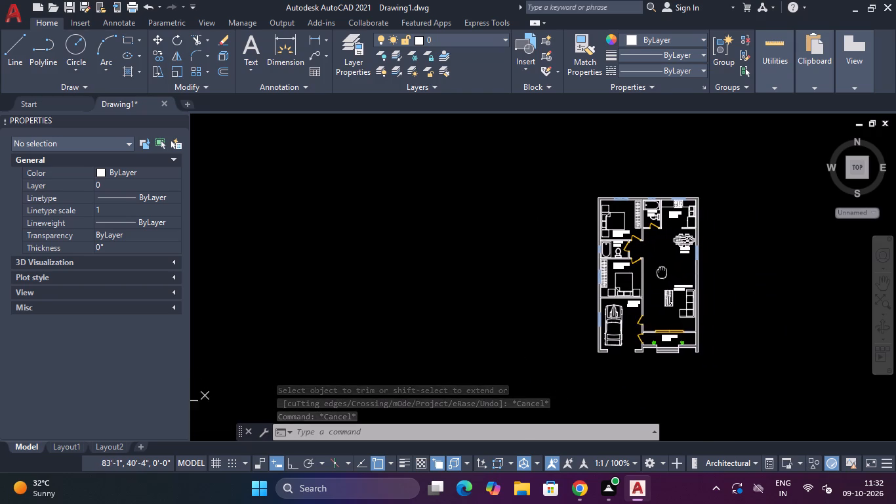
{"action": "middle_click_drag", "start_coordinate": [659, 269], "coordinate": [506, 259]}
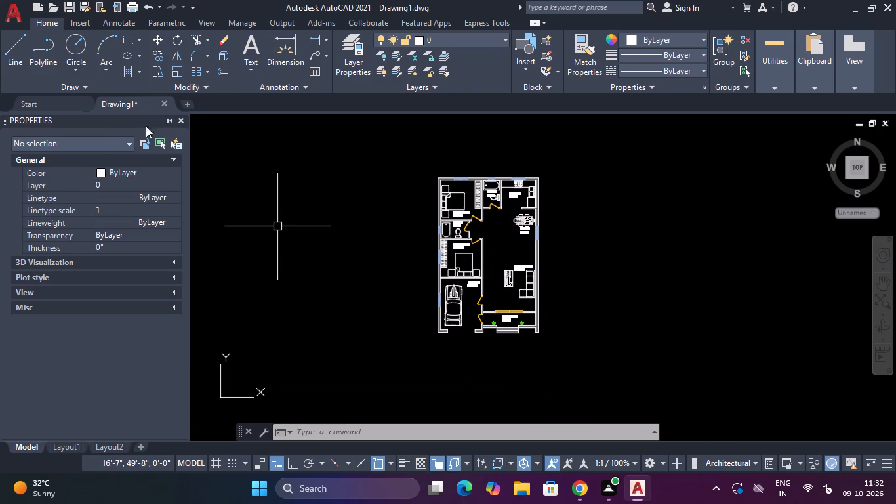
{"action": "left_click", "coordinate": [183, 121]}
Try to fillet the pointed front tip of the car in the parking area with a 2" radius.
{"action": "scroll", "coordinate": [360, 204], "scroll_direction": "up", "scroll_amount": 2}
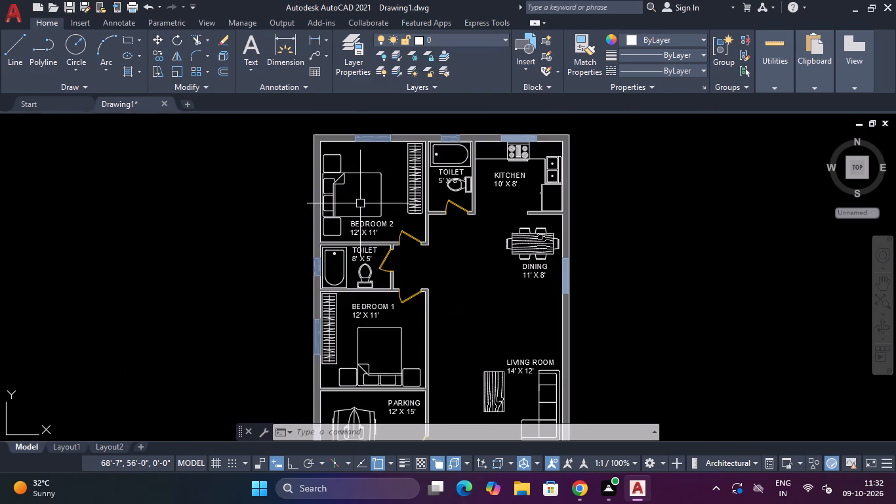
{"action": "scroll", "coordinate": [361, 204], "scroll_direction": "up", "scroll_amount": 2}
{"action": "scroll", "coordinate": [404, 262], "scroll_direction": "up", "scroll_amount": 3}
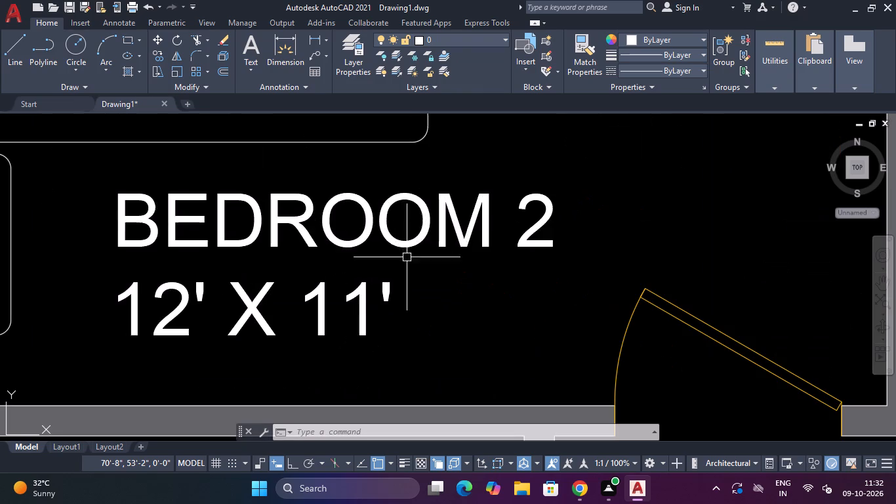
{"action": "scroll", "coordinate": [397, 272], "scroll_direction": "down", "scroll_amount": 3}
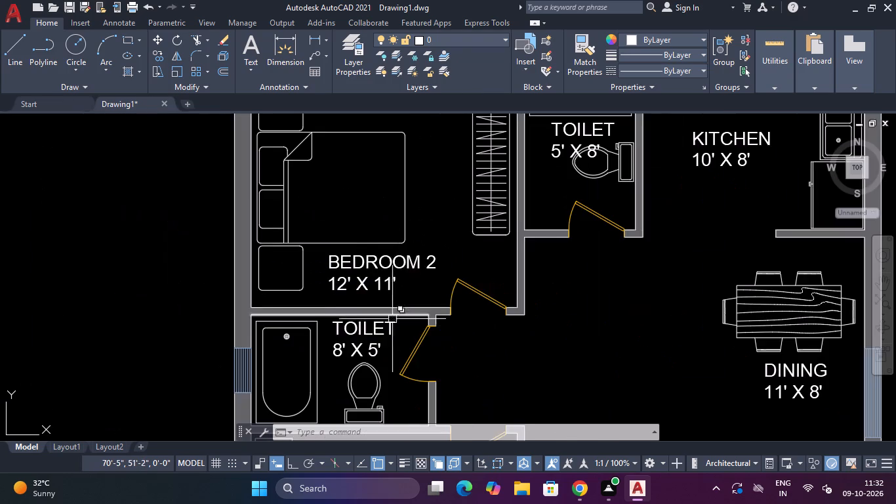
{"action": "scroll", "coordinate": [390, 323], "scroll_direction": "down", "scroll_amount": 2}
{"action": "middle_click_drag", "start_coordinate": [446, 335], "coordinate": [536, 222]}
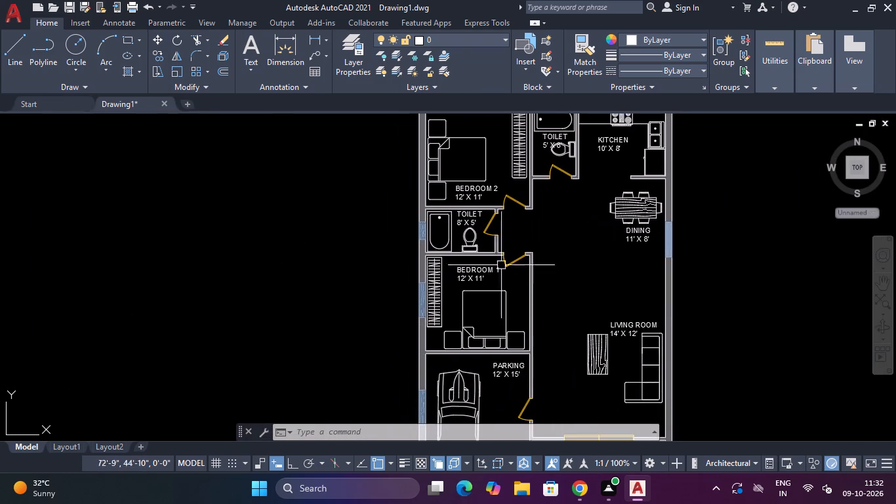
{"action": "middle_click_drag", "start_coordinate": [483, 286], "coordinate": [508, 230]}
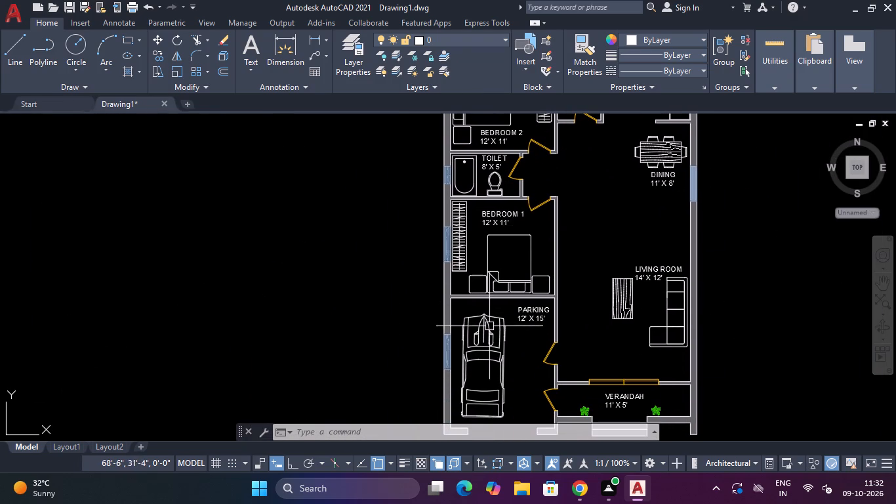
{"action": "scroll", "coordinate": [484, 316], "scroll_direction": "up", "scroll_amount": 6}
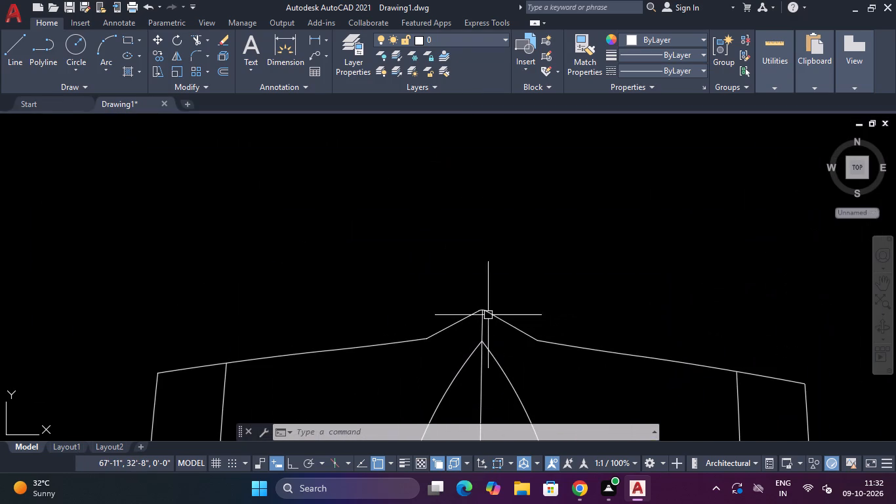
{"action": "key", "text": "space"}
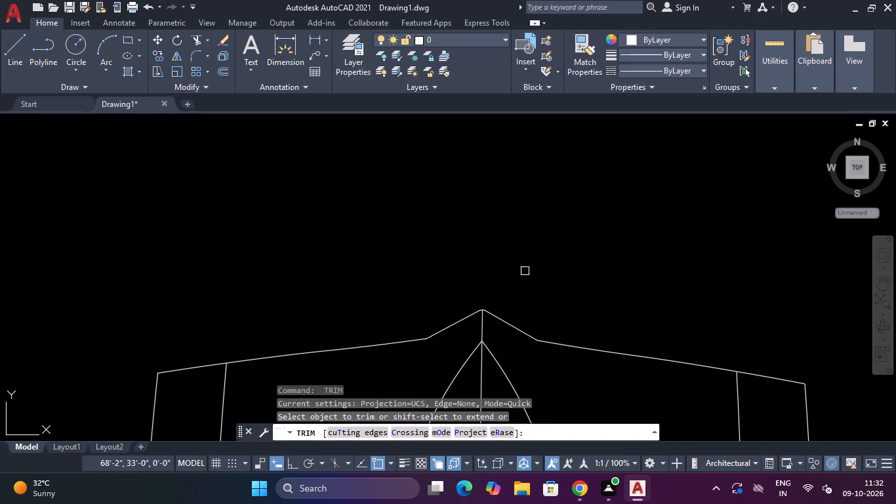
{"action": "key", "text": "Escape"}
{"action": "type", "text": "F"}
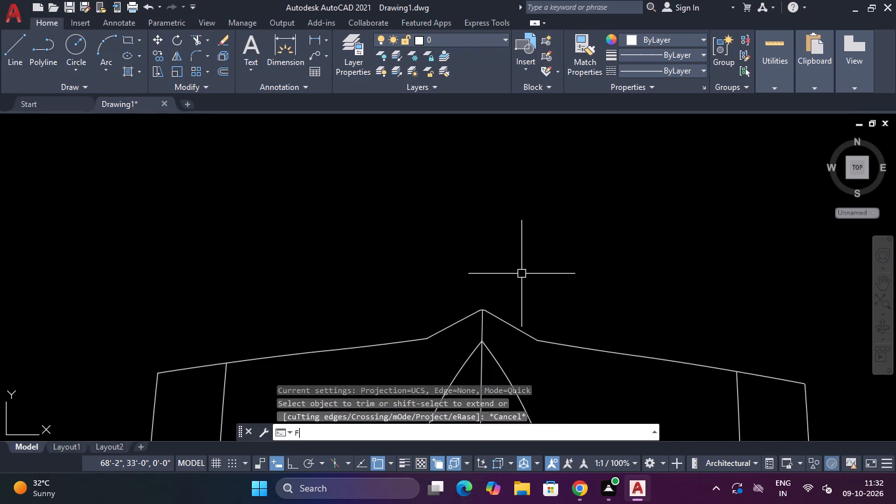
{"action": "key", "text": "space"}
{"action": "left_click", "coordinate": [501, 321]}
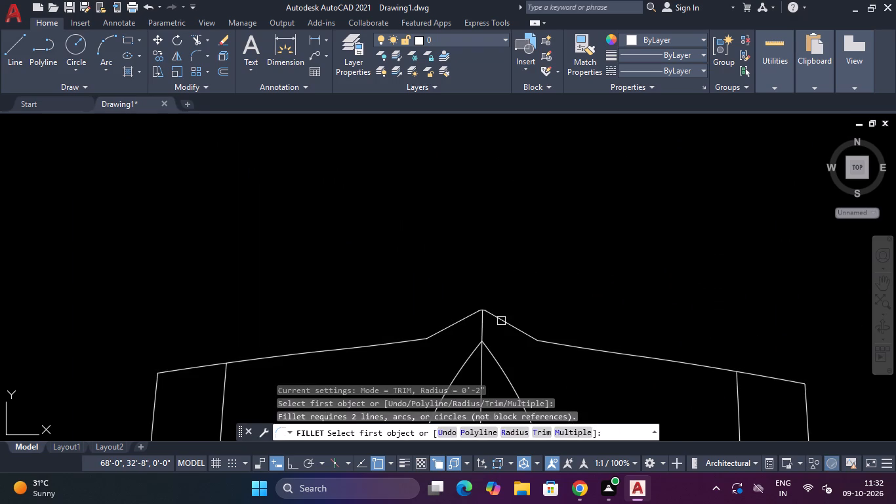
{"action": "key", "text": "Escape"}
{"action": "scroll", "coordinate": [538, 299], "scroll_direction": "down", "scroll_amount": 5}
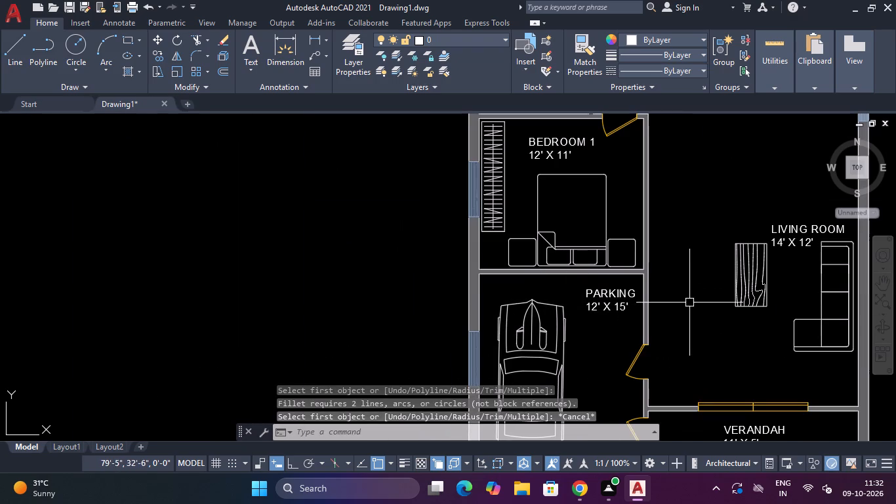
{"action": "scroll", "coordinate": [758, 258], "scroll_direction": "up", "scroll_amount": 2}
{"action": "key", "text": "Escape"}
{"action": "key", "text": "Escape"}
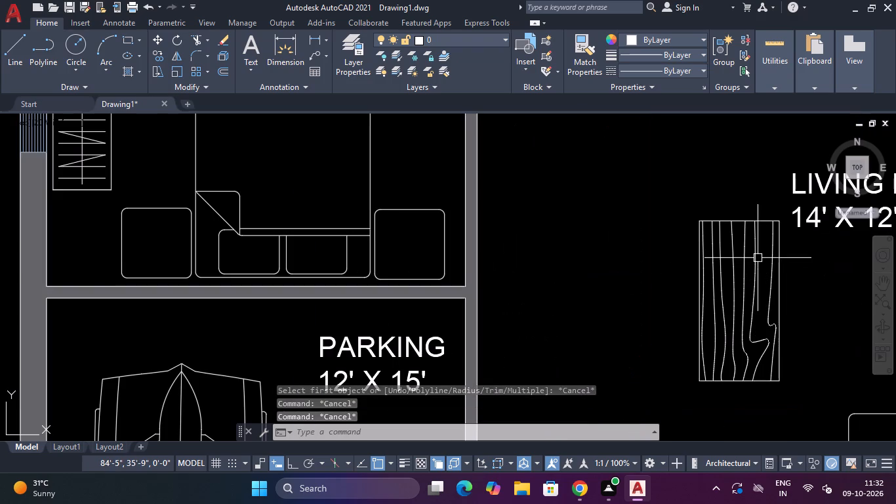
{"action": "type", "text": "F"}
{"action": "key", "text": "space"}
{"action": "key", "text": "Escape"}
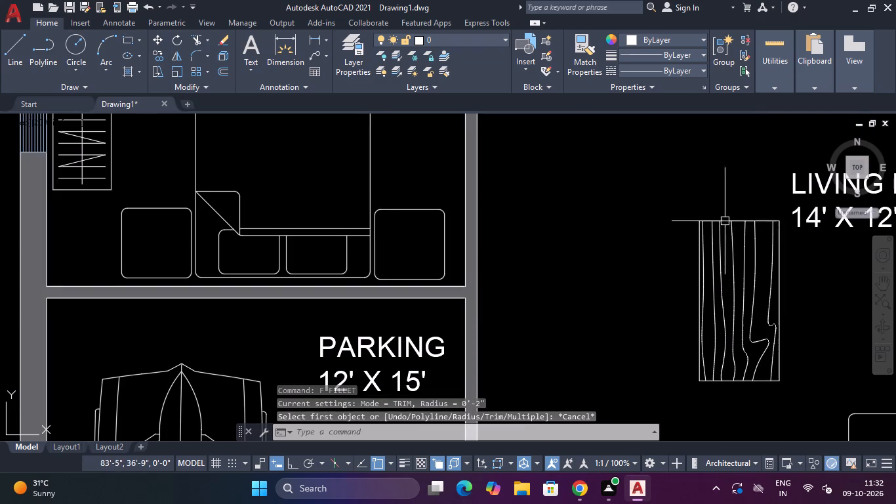
Explode the wood-grain coffee table block in the living room.
{"action": "left_click_drag", "start_coordinate": [735, 207], "coordinate": [730, 223]}
{"action": "left_click", "coordinate": [709, 248]}
{"action": "type", "text": "EX"}
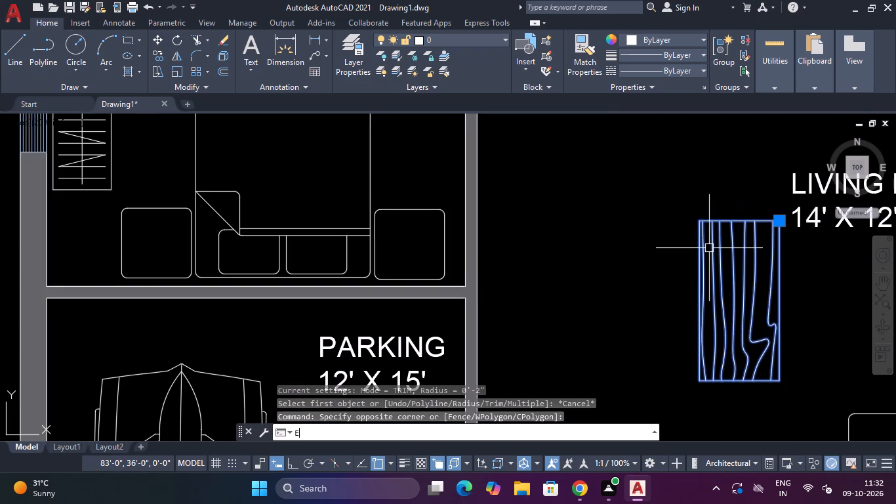
{"action": "key", "text": "p"}
{"action": "key", "text": "Down"}
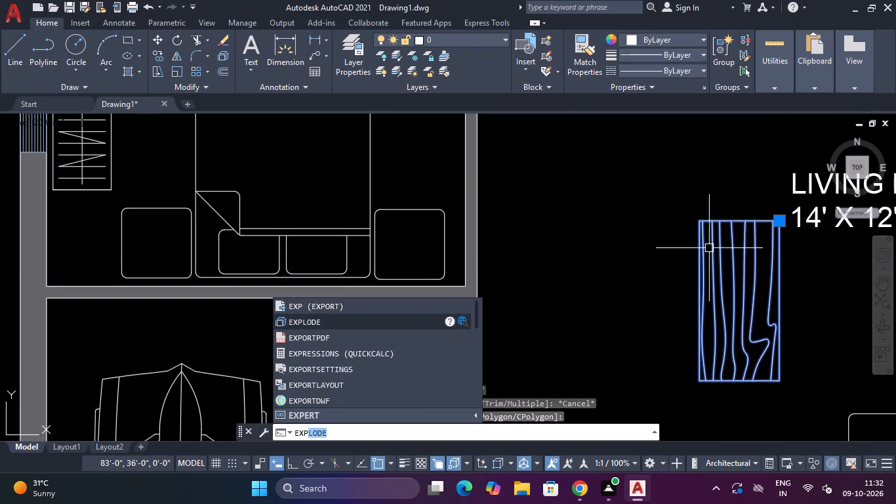
{"action": "key", "text": "Return"}
Fillet the two upper corners of the living room's wood-grain coffee table with a 2" radius.
{"action": "type", "text": "F"}
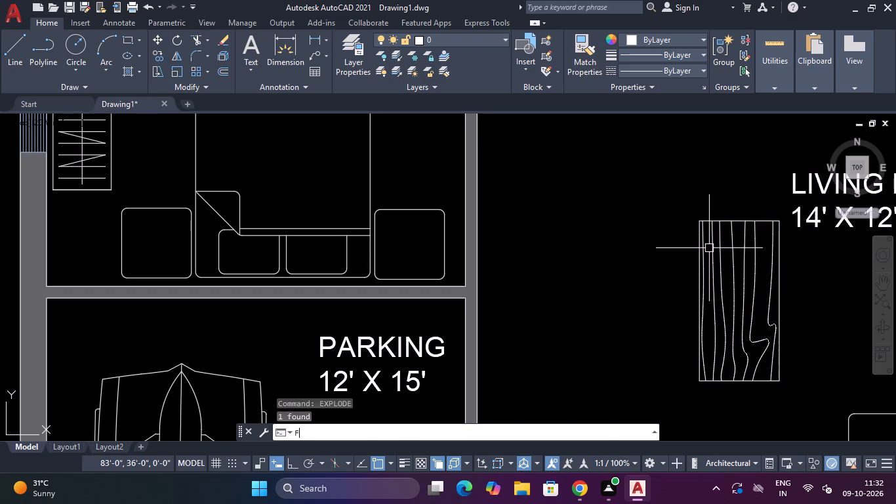
{"action": "key", "text": "space"}
{"action": "scroll", "coordinate": [716, 228], "scroll_direction": "up", "scroll_amount": 3}
{"action": "left_click", "coordinate": [683, 199]}
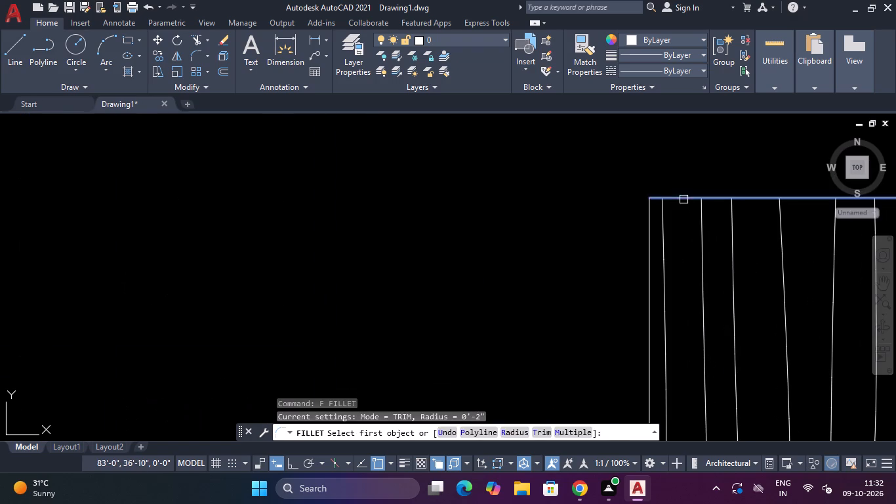
{"action": "left_click", "coordinate": [650, 251]}
{"action": "scroll", "coordinate": [672, 249], "scroll_direction": "down", "scroll_amount": 3}
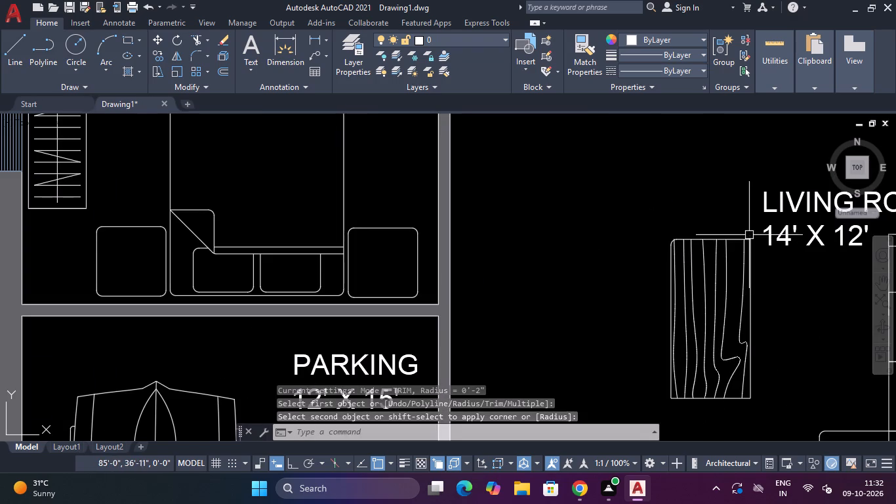
{"action": "key", "text": "space"}
{"action": "scroll", "coordinate": [746, 239], "scroll_direction": "up", "scroll_amount": 4}
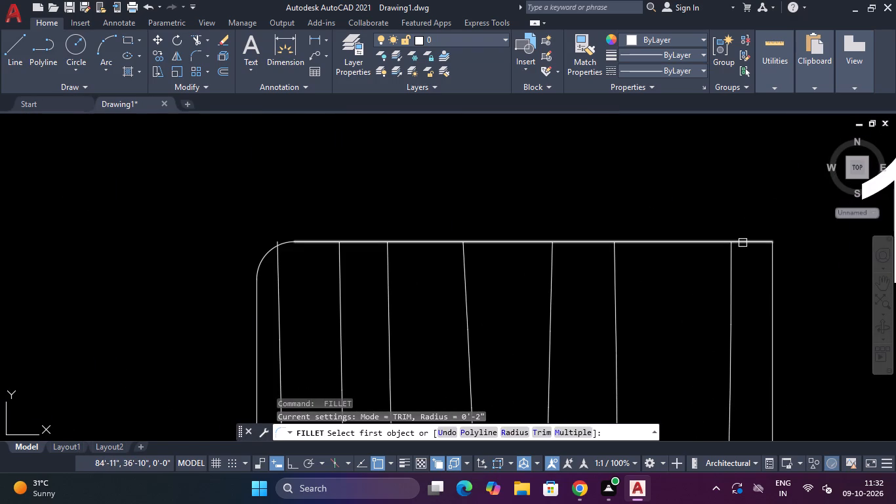
{"action": "left_click", "coordinate": [743, 242]}
{"action": "left_click", "coordinate": [773, 281]}
{"action": "scroll", "coordinate": [771, 297], "scroll_direction": "down", "scroll_amount": 4}
{"action": "scroll", "coordinate": [772, 361], "scroll_direction": "down", "scroll_amount": 3}
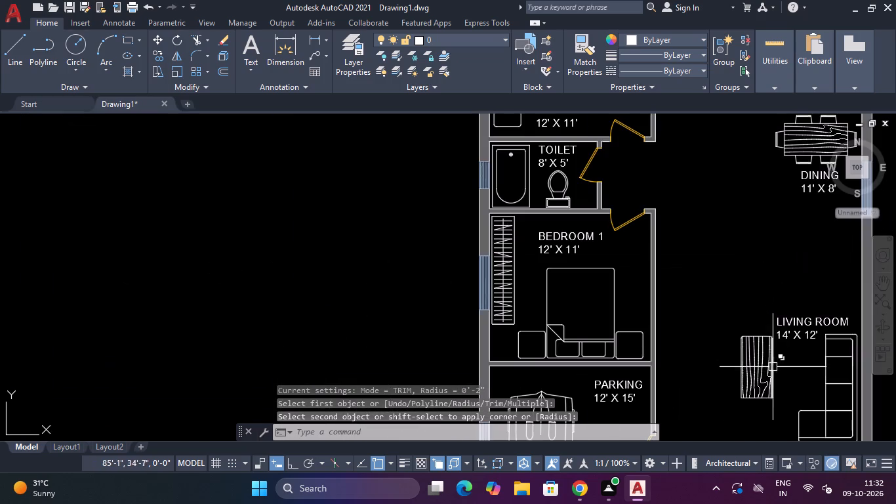
Fillet the two lower corners of the wood-grain coffee table with the same 2" radius.
{"action": "scroll", "coordinate": [771, 403], "scroll_direction": "up", "scroll_amount": 4}
{"action": "key", "text": "space"}
{"action": "left_click", "coordinate": [780, 364]}
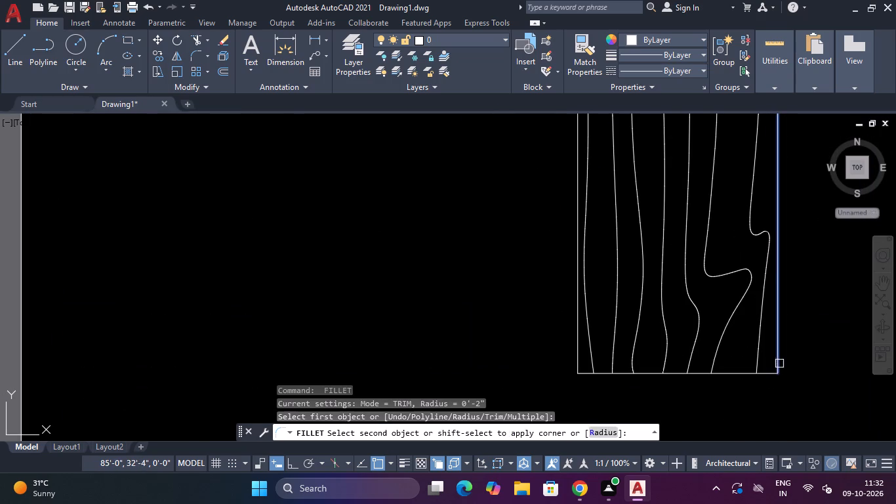
{"action": "left_click", "coordinate": [768, 372]}
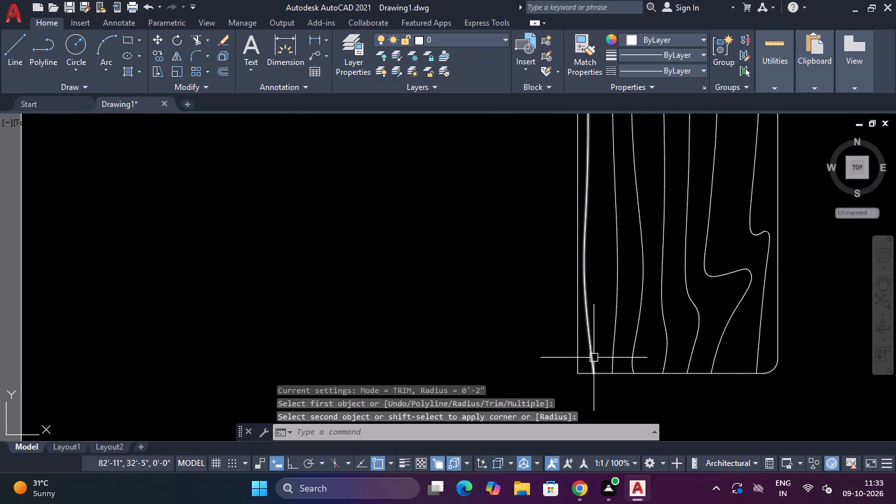
{"action": "key", "text": "space"}
{"action": "left_click", "coordinate": [578, 348]}
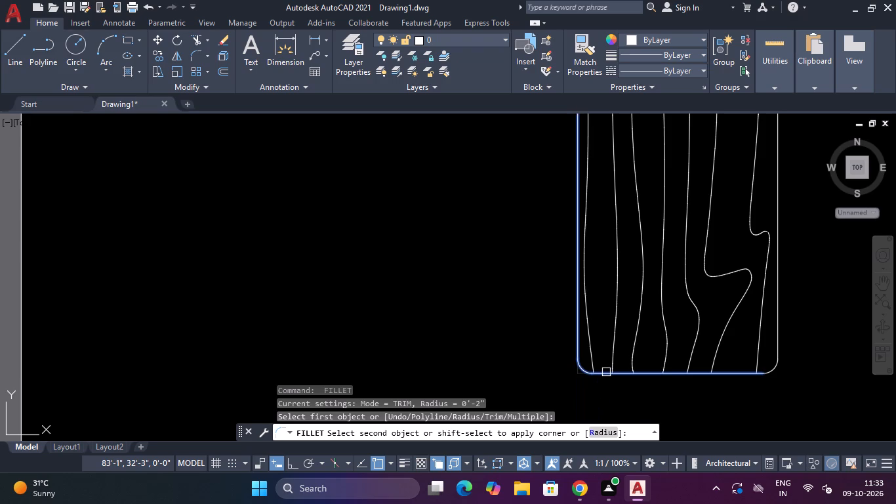
{"action": "left_click", "coordinate": [606, 372]}
{"action": "scroll", "coordinate": [606, 372], "scroll_direction": "down", "scroll_amount": 3}
{"action": "key", "text": "Escape"}
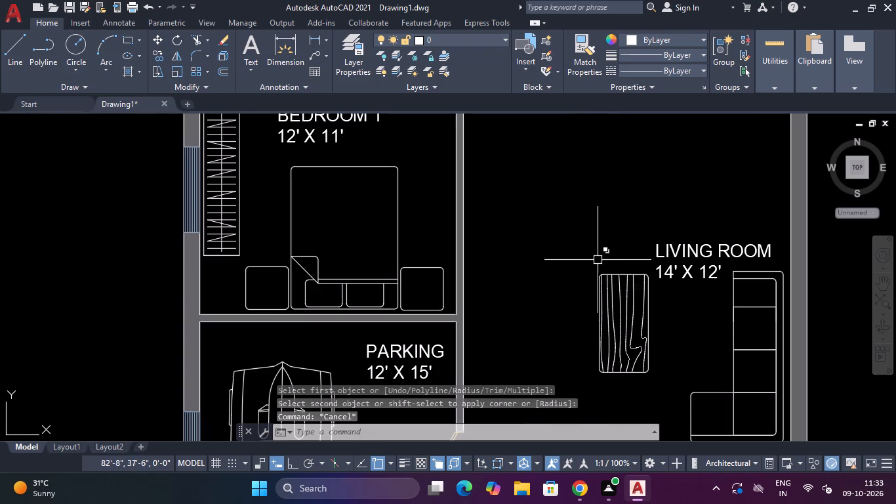
Trim the wood-grain line end projecting past the coffee table's rounded upper-left corner.
{"action": "scroll", "coordinate": [596, 259], "scroll_direction": "up", "scroll_amount": 7}
{"action": "scroll", "coordinate": [614, 301], "scroll_direction": "down", "scroll_amount": 4}
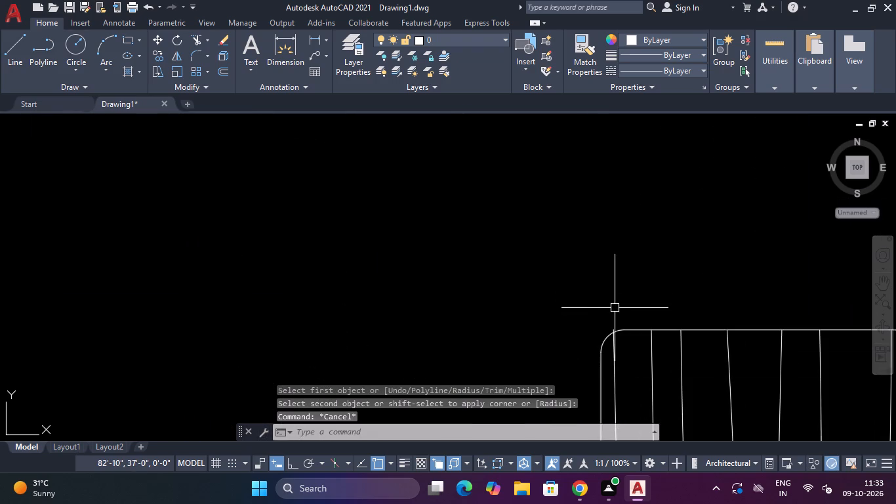
{"action": "scroll", "coordinate": [617, 312], "scroll_direction": "up", "scroll_amount": 4}
{"action": "scroll", "coordinate": [614, 319], "scroll_direction": "down", "scroll_amount": 4}
{"action": "scroll", "coordinate": [613, 333], "scroll_direction": "up", "scroll_amount": 4}
{"action": "scroll", "coordinate": [614, 352], "scroll_direction": "down", "scroll_amount": 4}
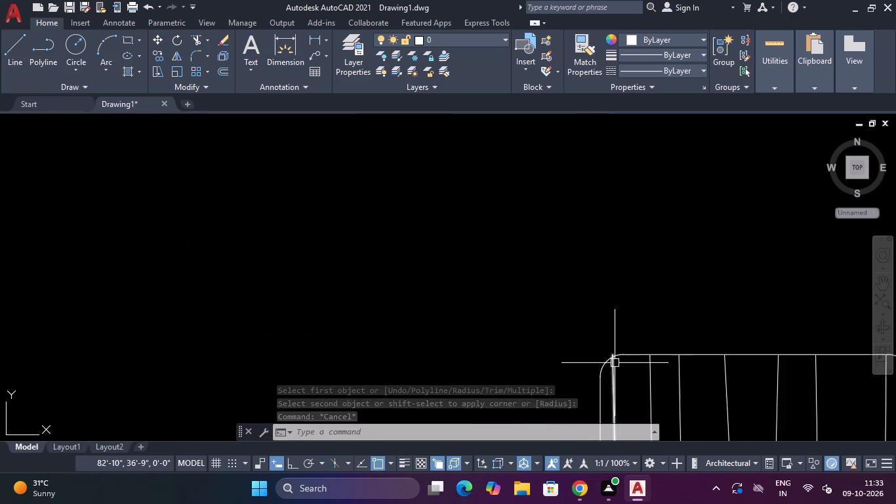
{"action": "scroll", "coordinate": [616, 366], "scroll_direction": "up", "scroll_amount": 5}
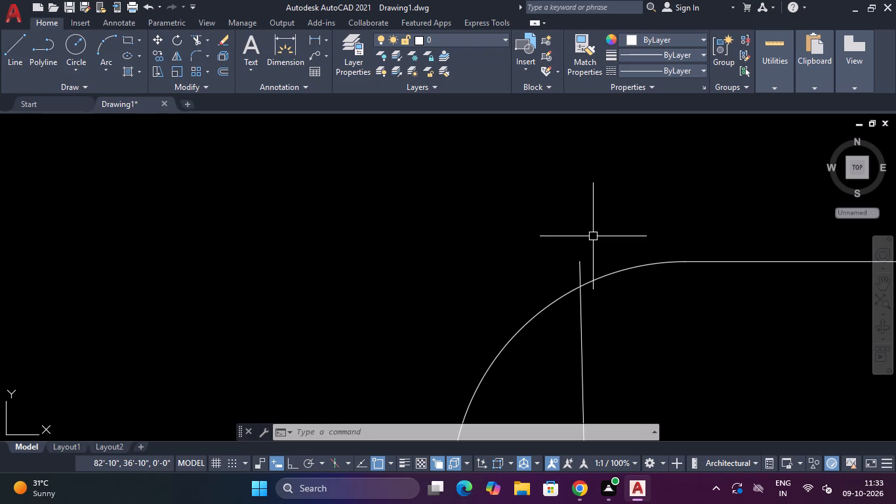
{"action": "type", "text": "TR"}
{"action": "key", "text": "space"}
{"action": "key", "text": "space"}
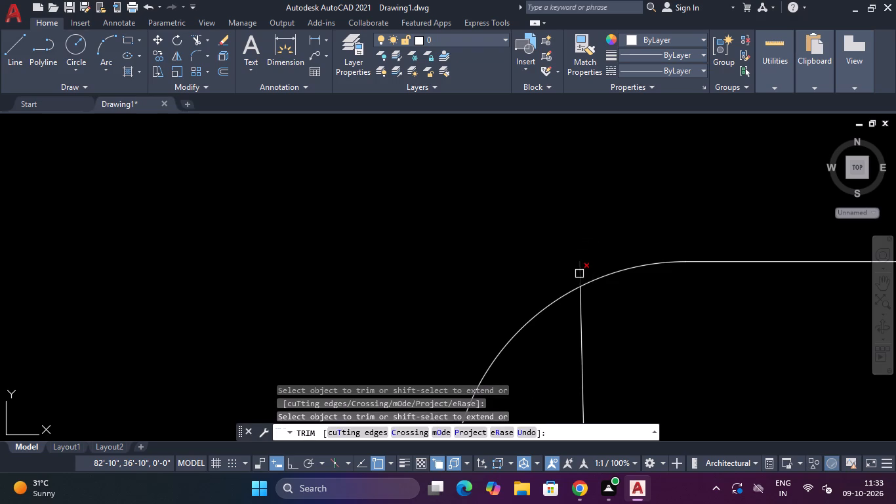
{"action": "left_click", "coordinate": [579, 274]}
{"action": "scroll", "coordinate": [619, 253], "scroll_direction": "down", "scroll_amount": 4}
{"action": "scroll", "coordinate": [674, 253], "scroll_direction": "down", "scroll_amount": 4}
{"action": "scroll", "coordinate": [744, 250], "scroll_direction": "up", "scroll_amount": 3}
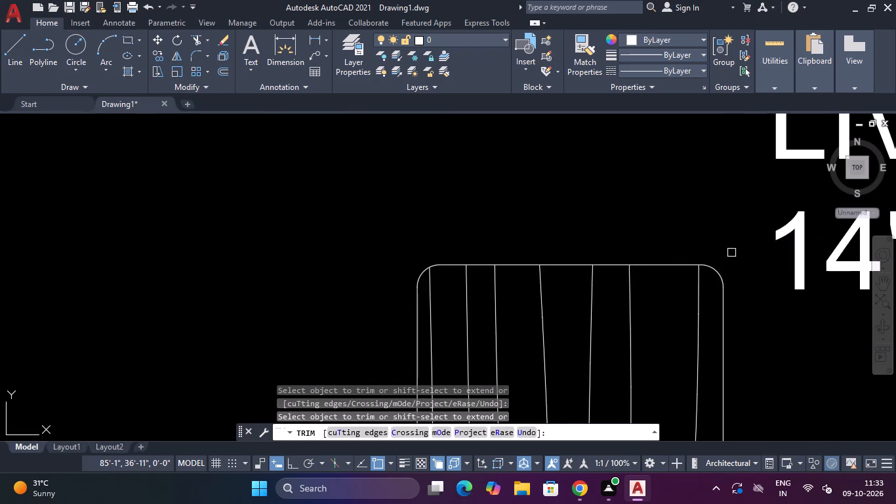
{"action": "scroll", "coordinate": [729, 254], "scroll_direction": "up", "scroll_amount": 2}
{"action": "scroll", "coordinate": [729, 254], "scroll_direction": "down", "scroll_amount": 3}
{"action": "scroll", "coordinate": [724, 323], "scroll_direction": "down", "scroll_amount": 5}
{"action": "scroll", "coordinate": [719, 364], "scroll_direction": "up", "scroll_amount": 3}
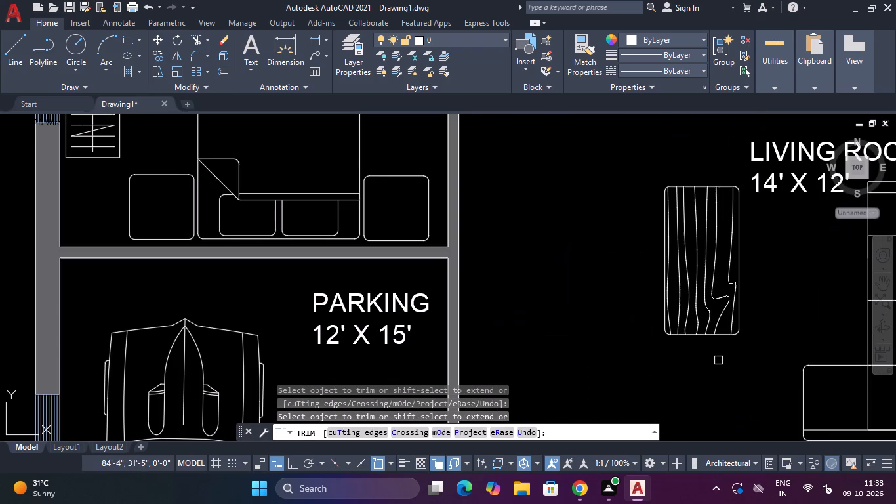
{"action": "key", "text": "Escape"}
{"action": "key", "text": "Escape"}
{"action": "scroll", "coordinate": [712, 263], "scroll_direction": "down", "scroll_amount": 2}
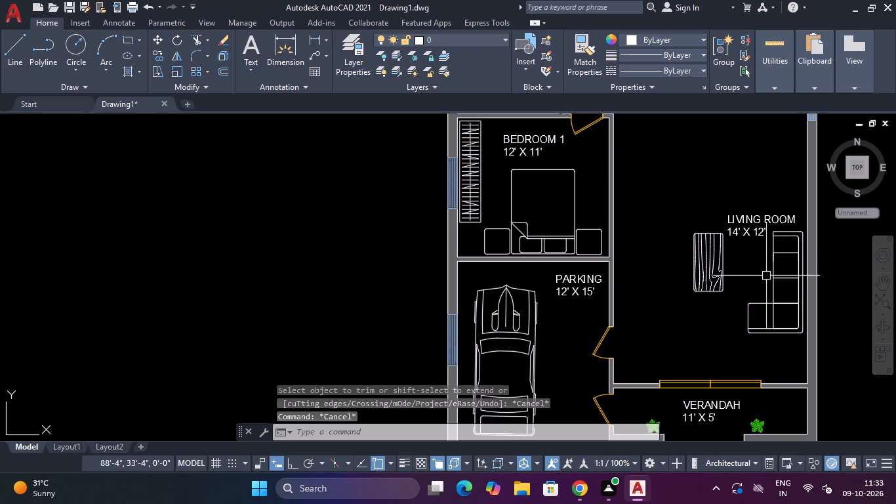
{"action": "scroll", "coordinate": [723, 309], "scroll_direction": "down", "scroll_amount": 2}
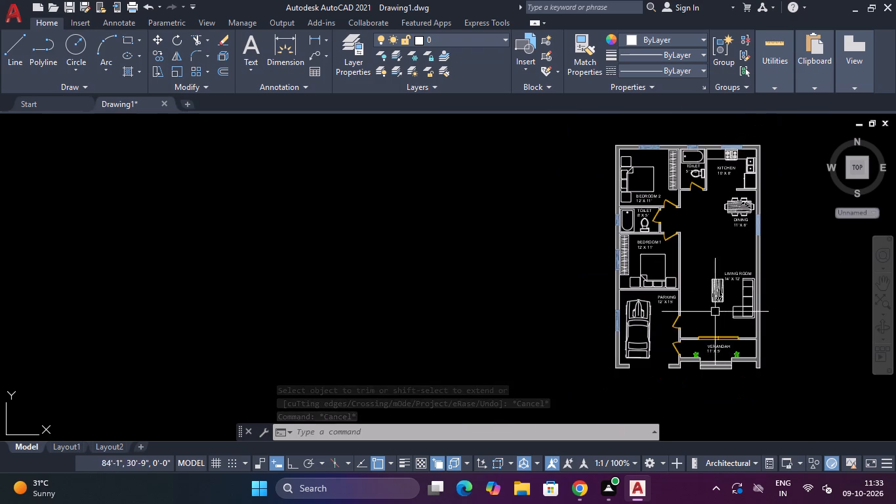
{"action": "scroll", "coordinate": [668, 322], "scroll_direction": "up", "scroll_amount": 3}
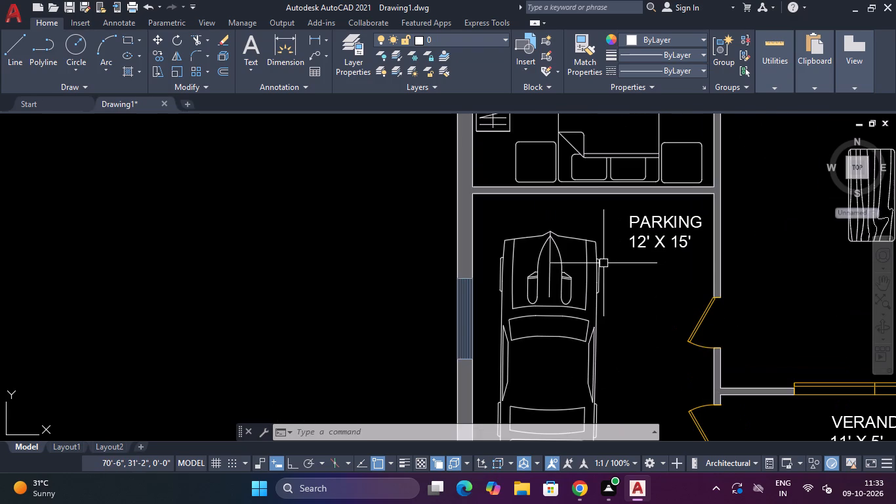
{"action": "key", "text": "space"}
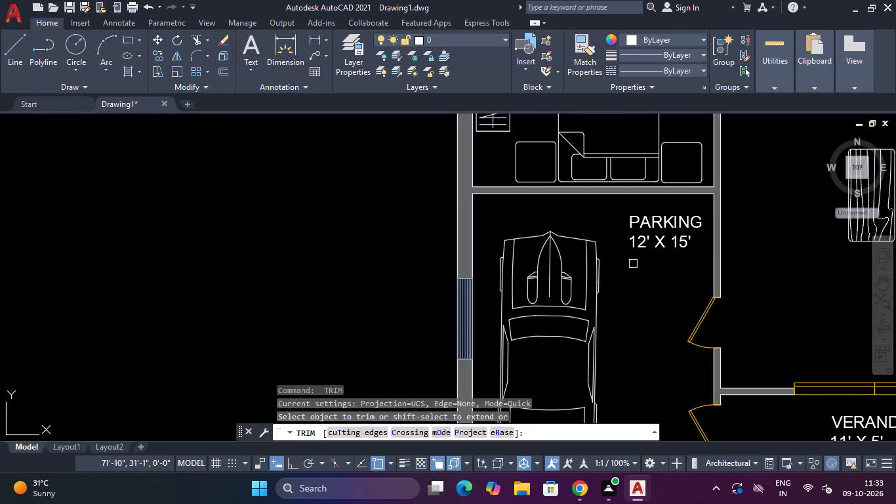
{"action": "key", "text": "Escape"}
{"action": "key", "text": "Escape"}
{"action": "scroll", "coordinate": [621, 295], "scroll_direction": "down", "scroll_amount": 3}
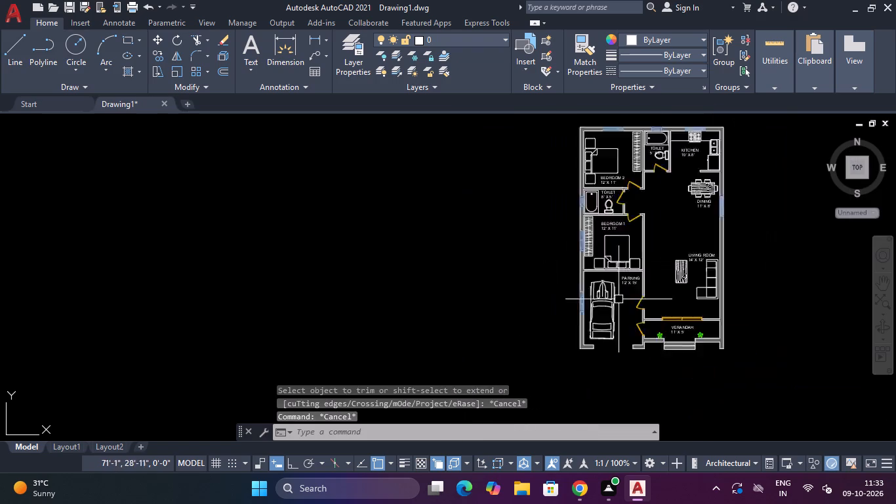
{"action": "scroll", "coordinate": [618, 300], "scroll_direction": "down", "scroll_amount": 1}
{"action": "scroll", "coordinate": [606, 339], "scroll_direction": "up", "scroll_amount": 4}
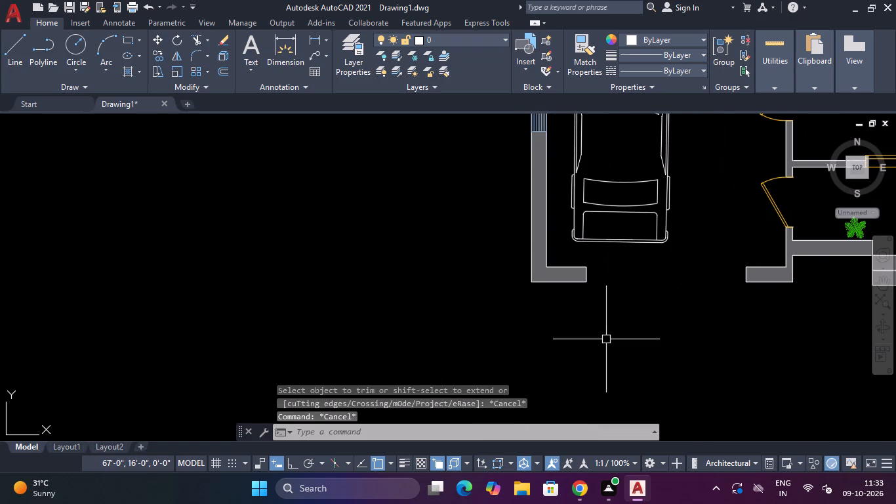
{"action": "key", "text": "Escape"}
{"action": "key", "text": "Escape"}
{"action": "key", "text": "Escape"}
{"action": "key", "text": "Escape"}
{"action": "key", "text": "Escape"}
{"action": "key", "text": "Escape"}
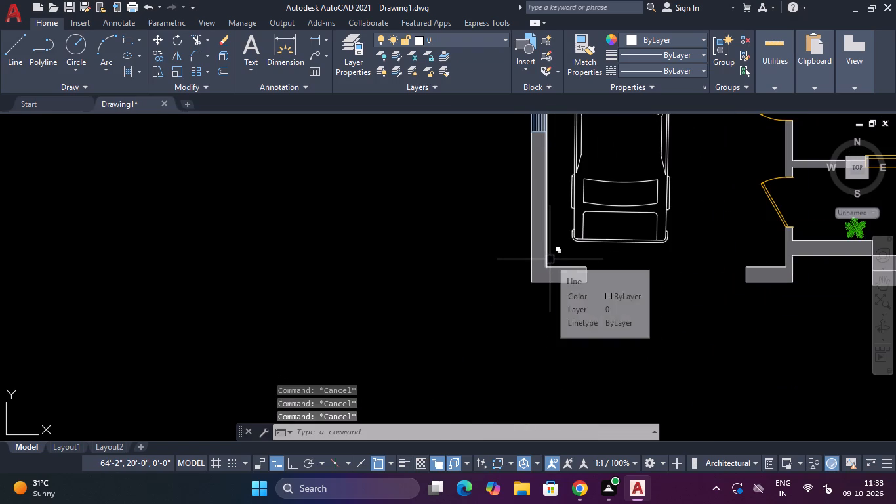
Draw a diagonal line from the inner to the outer wall corner at the parking area's lower-left corner.
{"action": "type", "text": "L"}
{"action": "key", "text": "space"}
{"action": "scroll", "coordinate": [544, 269], "scroll_direction": "up", "scroll_amount": 2}
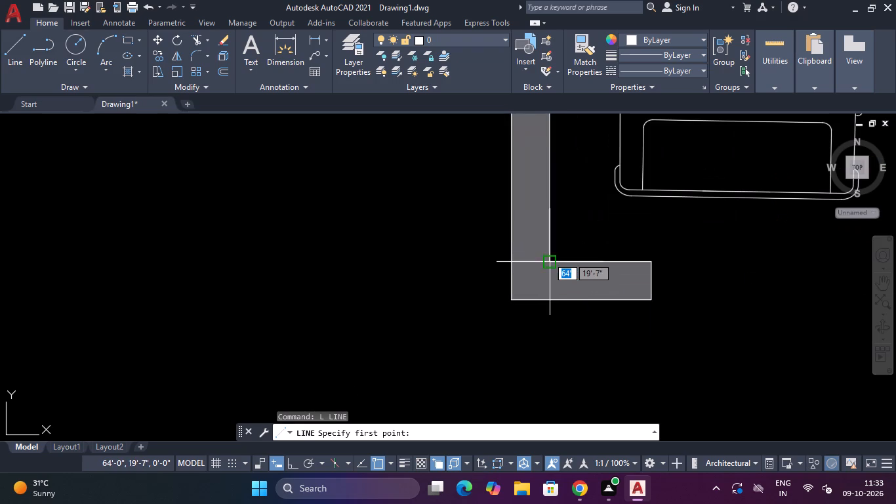
{"action": "left_click", "coordinate": [550, 260]}
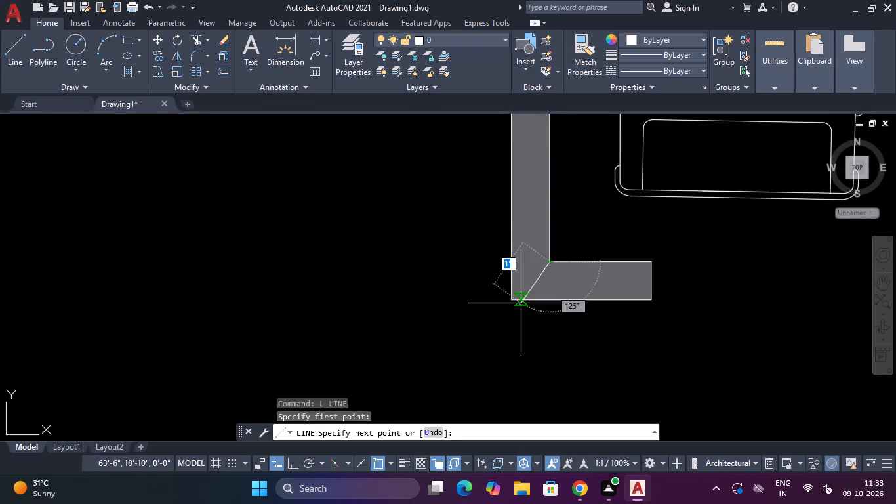
{"action": "left_click", "coordinate": [513, 303]}
{"action": "key", "text": "Escape"}
Draw a diagonal line from the outer to the inner wall corner at Bedroom 2's upper-left corner.
{"action": "scroll", "coordinate": [612, 248], "scroll_direction": "down", "scroll_amount": 3}
{"action": "scroll", "coordinate": [671, 277], "scroll_direction": "down", "scroll_amount": 4}
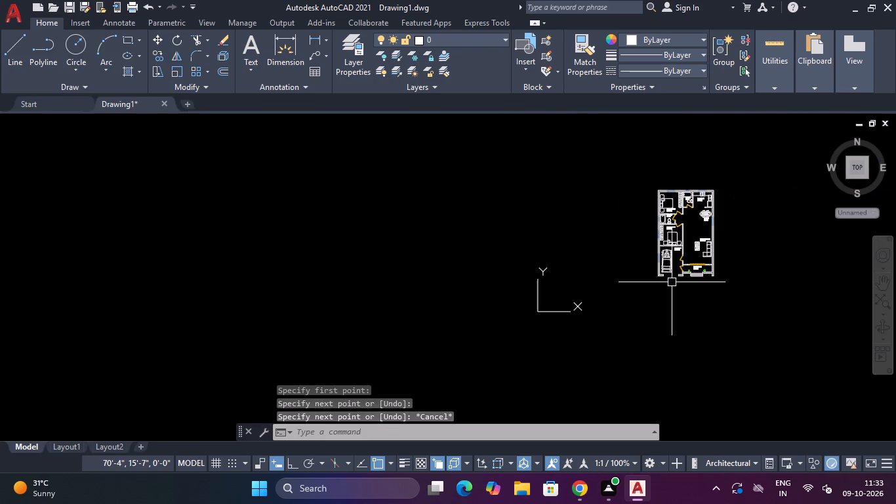
{"action": "middle_click_drag", "start_coordinate": [674, 293], "coordinate": [577, 291]}
{"action": "scroll", "coordinate": [628, 276], "scroll_direction": "up", "scroll_amount": 3}
{"action": "key", "text": "space"}
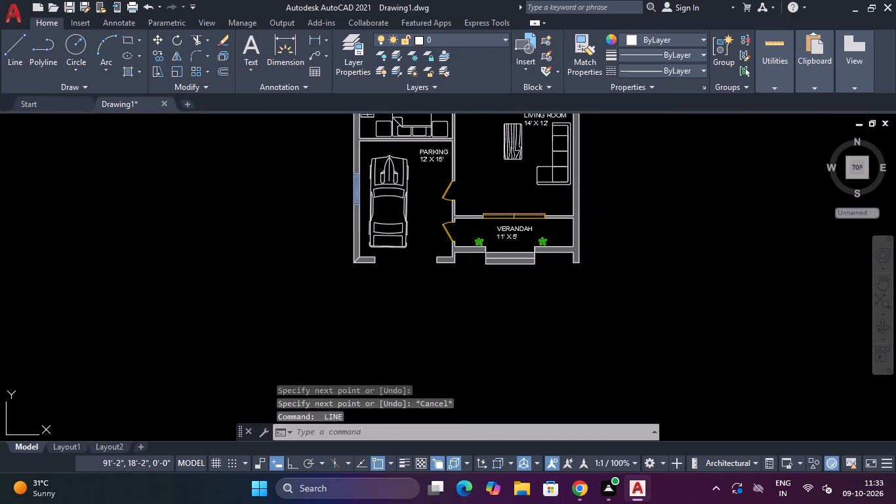
{"action": "scroll", "coordinate": [458, 258], "scroll_direction": "down", "scroll_amount": 3}
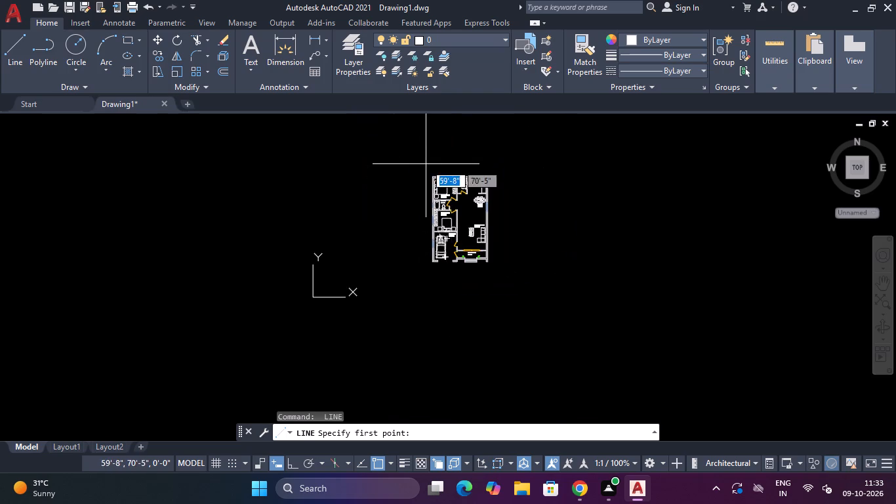
{"action": "scroll", "coordinate": [428, 167], "scroll_direction": "up", "scroll_amount": 7}
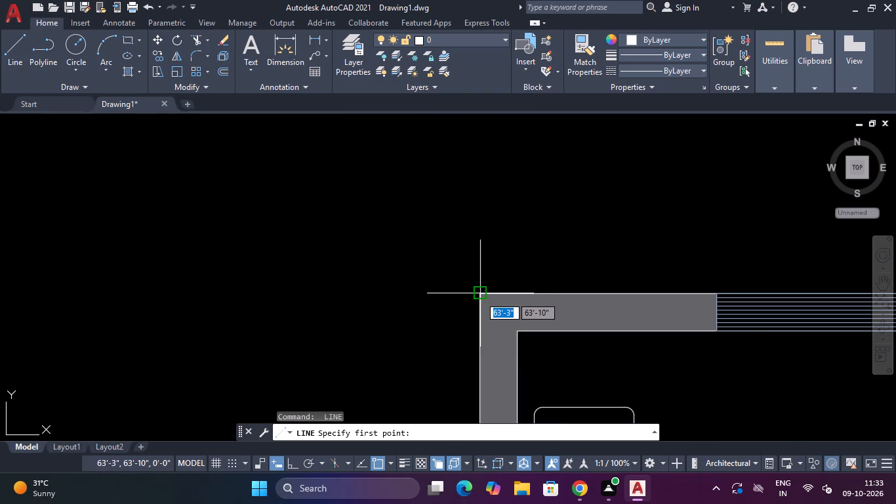
{"action": "left_click", "coordinate": [479, 296]}
{"action": "left_click", "coordinate": [517, 331]}
{"action": "scroll", "coordinate": [521, 329], "scroll_direction": "down", "scroll_amount": 4}
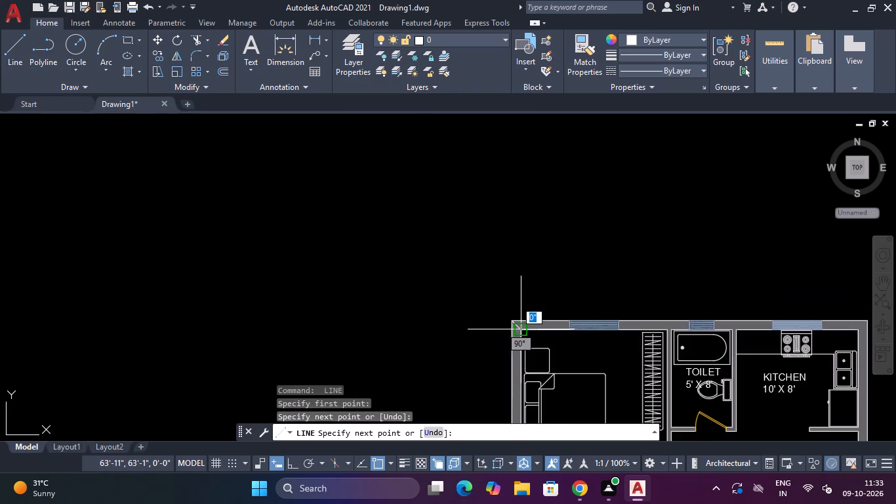
{"action": "key", "text": "Escape"}
Draw a diagonal line from the outer to the inner wall corner at the kitchen's upper-right corner.
{"action": "scroll", "coordinate": [697, 280], "scroll_direction": "down", "scroll_amount": 3}
{"action": "scroll", "coordinate": [742, 290], "scroll_direction": "up", "scroll_amount": 3}
{"action": "key", "text": "space"}
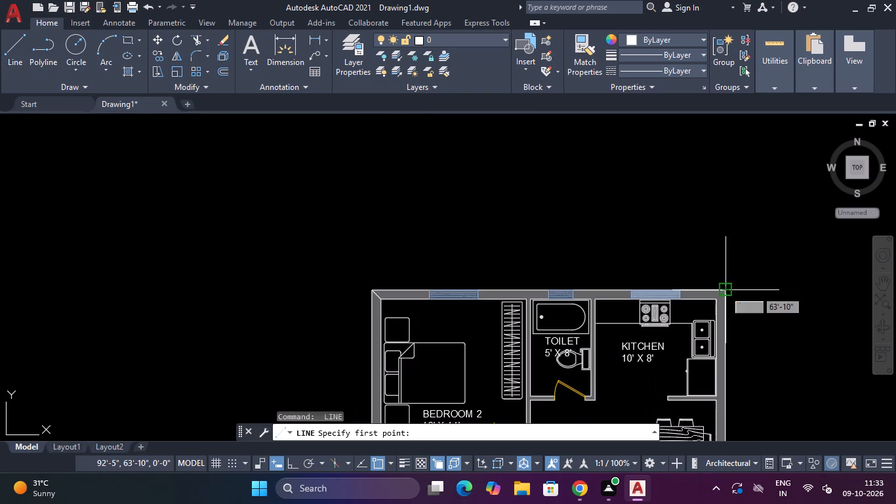
{"action": "scroll", "coordinate": [720, 293], "scroll_direction": "up", "scroll_amount": 4}
{"action": "left_click", "coordinate": [754, 283]}
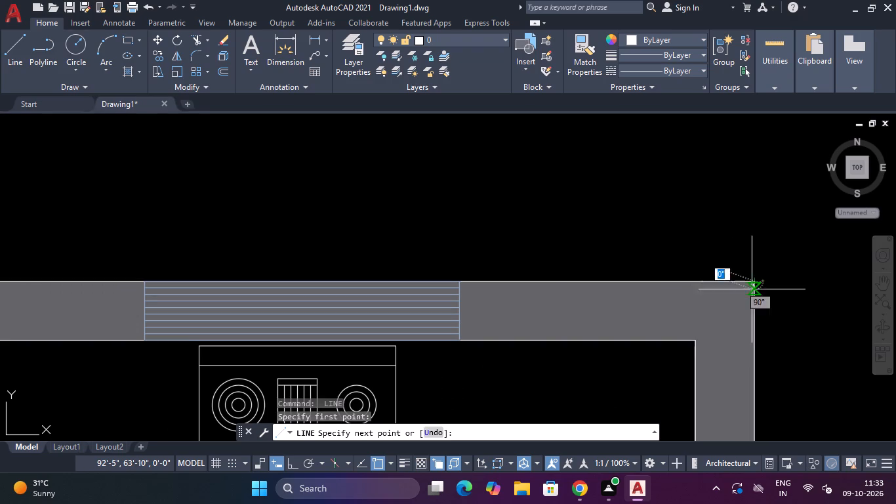
{"action": "left_click", "coordinate": [697, 342]}
{"action": "scroll", "coordinate": [702, 342], "scroll_direction": "down", "scroll_amount": 4}
{"action": "key", "text": "Escape"}
Draw a diagonal line across the wall stub at the verandah's lower-right corner, from the inside wall junction to the outer bottom corner.
{"action": "scroll", "coordinate": [719, 364], "scroll_direction": "down", "scroll_amount": 1}
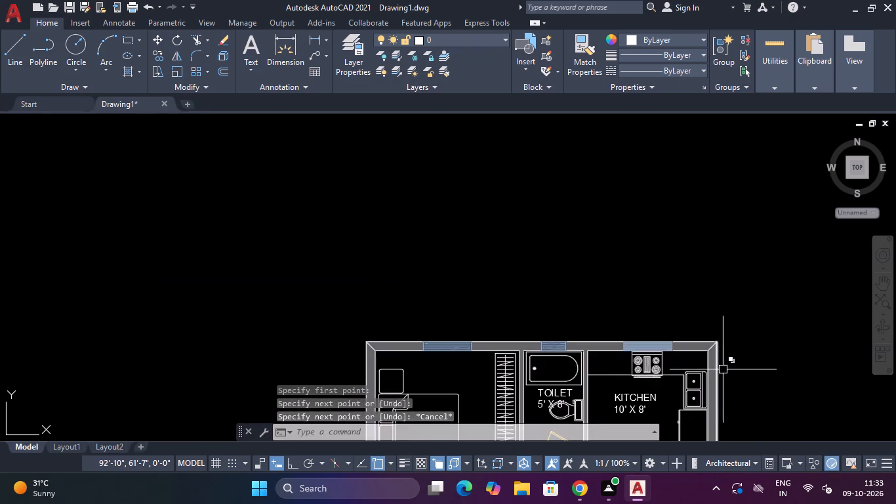
{"action": "scroll", "coordinate": [734, 372], "scroll_direction": "down", "scroll_amount": 5}
{"action": "scroll", "coordinate": [734, 432], "scroll_direction": "up", "scroll_amount": 7}
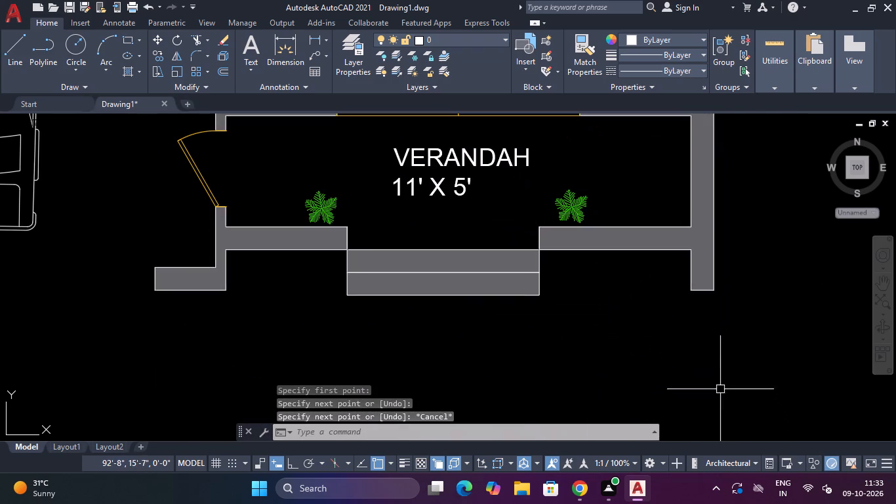
{"action": "key", "text": "space"}
{"action": "left_click", "coordinate": [692, 250]}
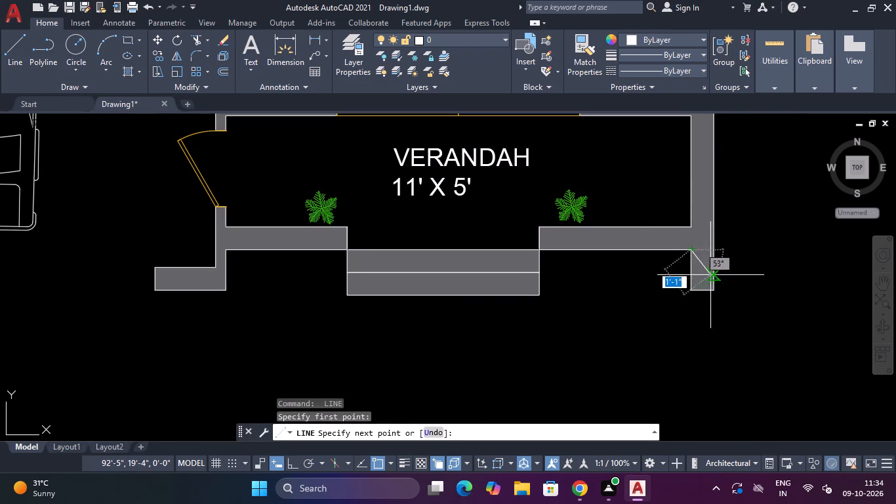
{"action": "left_click", "coordinate": [714, 292]}
{"action": "key", "text": "Escape"}
{"action": "scroll", "coordinate": [713, 306], "scroll_direction": "down", "scroll_amount": 3}
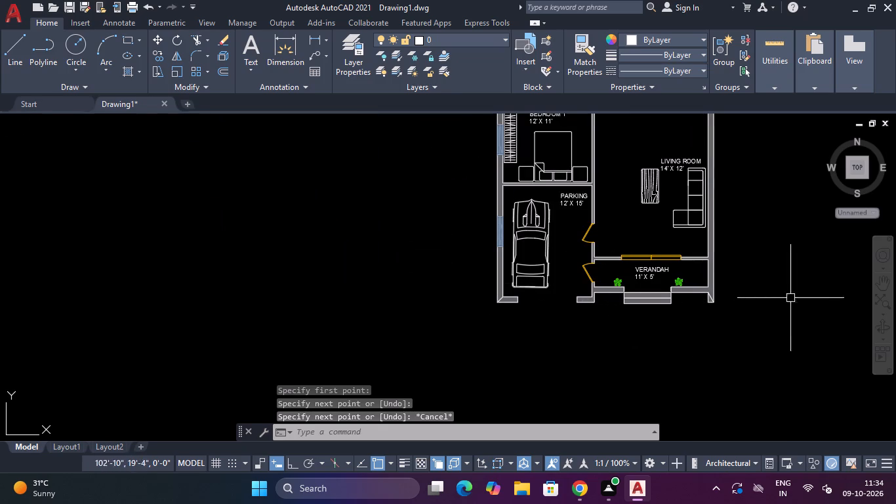
Examine the whole floor plan, including the diagonal joint lines at its outer wall corners.
{"action": "scroll", "coordinate": [744, 296], "scroll_direction": "down", "scroll_amount": 4}
{"action": "scroll", "coordinate": [733, 240], "scroll_direction": "up", "scroll_amount": 3}
{"action": "scroll", "coordinate": [723, 309], "scroll_direction": "down", "scroll_amount": 3}
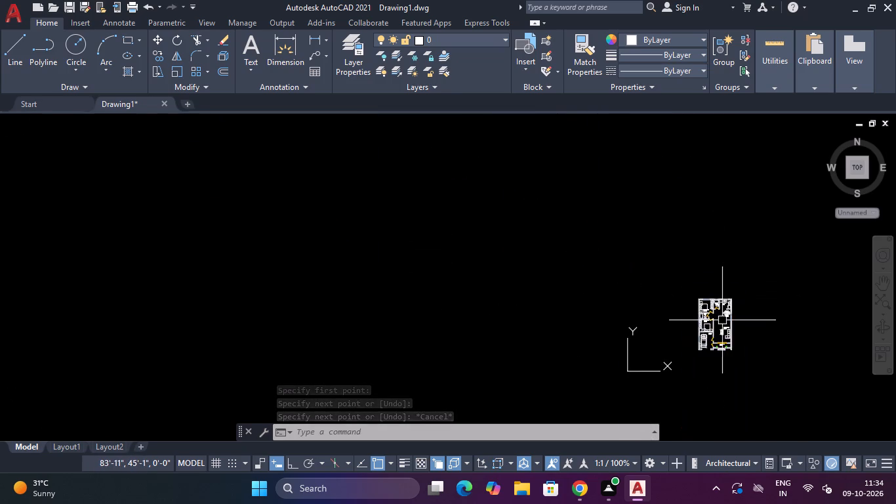
{"action": "scroll", "coordinate": [722, 320], "scroll_direction": "up", "scroll_amount": 3}
{"action": "middle_click_drag", "start_coordinate": [718, 318], "coordinate": [694, 264]}
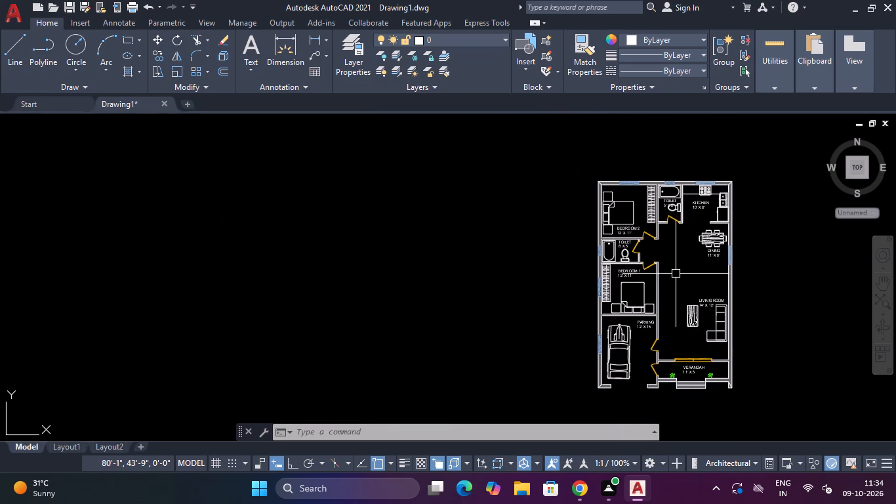
{"action": "middle_click", "coordinate": [672, 245]}
{"action": "scroll", "coordinate": [662, 259], "scroll_direction": "down", "scroll_amount": 2}
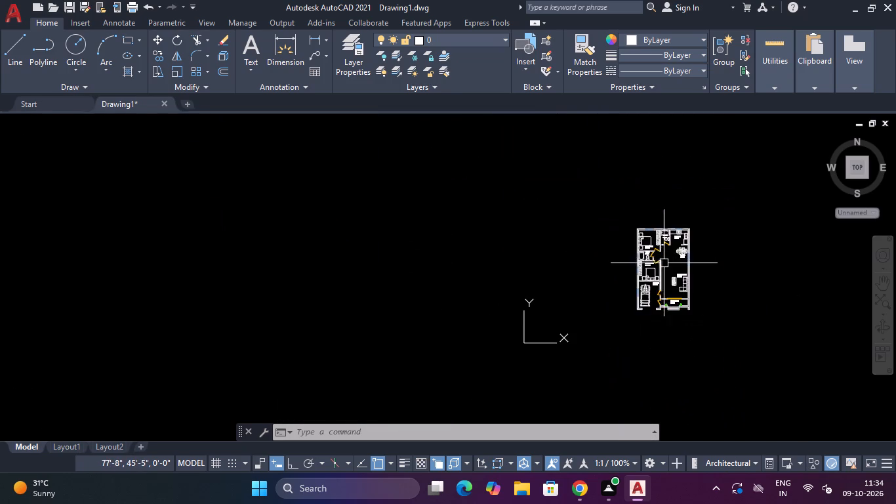
{"action": "scroll", "coordinate": [664, 263], "scroll_direction": "up", "scroll_amount": 2}
{"action": "middle_click_drag", "start_coordinate": [666, 263], "coordinate": [521, 280]}
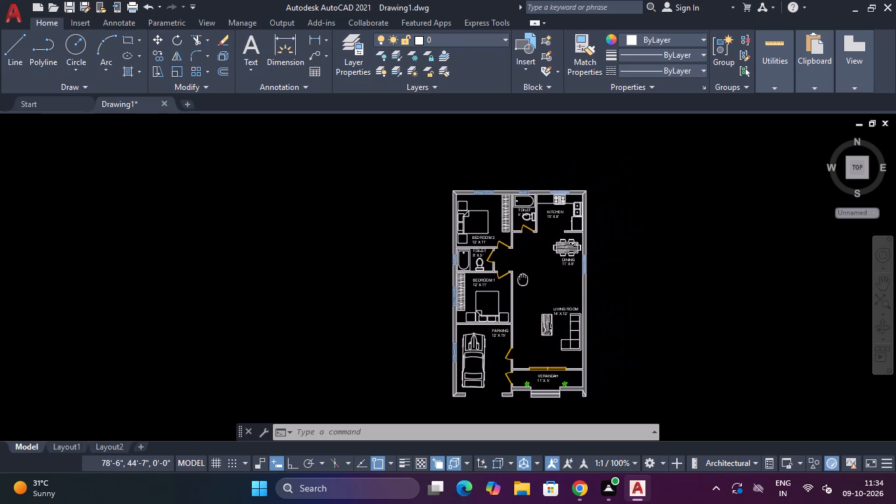
{"action": "middle_click_drag", "start_coordinate": [521, 280], "coordinate": [489, 285]}
{"action": "key", "text": "Escape"}
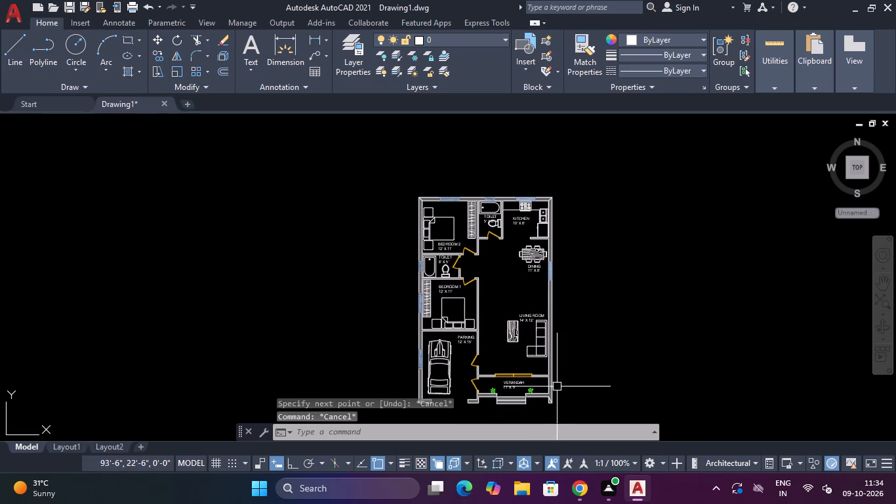
Erase the diagonal line at the verandah's lower-right wall corner.
{"action": "scroll", "coordinate": [548, 402], "scroll_direction": "up", "scroll_amount": 5}
{"action": "left_click", "coordinate": [565, 384]}
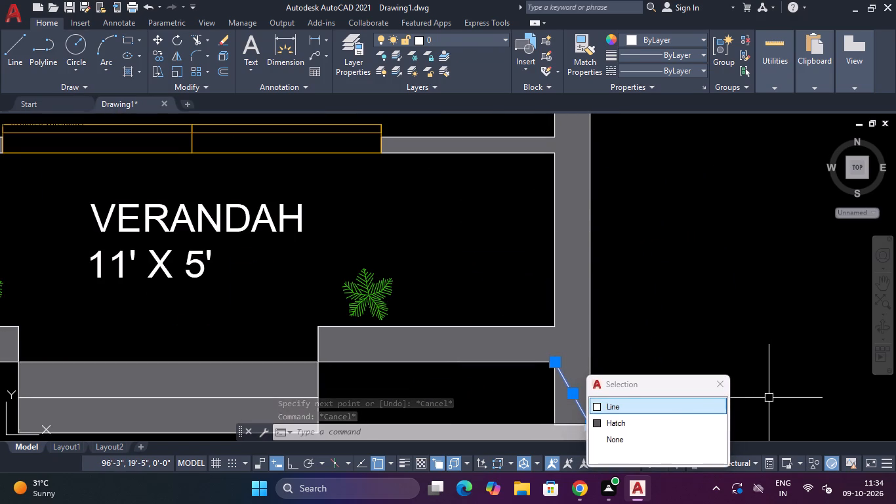
{"action": "key", "text": "Delete"}
Erase the diagonal joint line at the kitchen's upper-right wall corner.
{"action": "scroll", "coordinate": [687, 352], "scroll_direction": "down", "scroll_amount": 4}
{"action": "scroll", "coordinate": [642, 209], "scroll_direction": "down", "scroll_amount": 3}
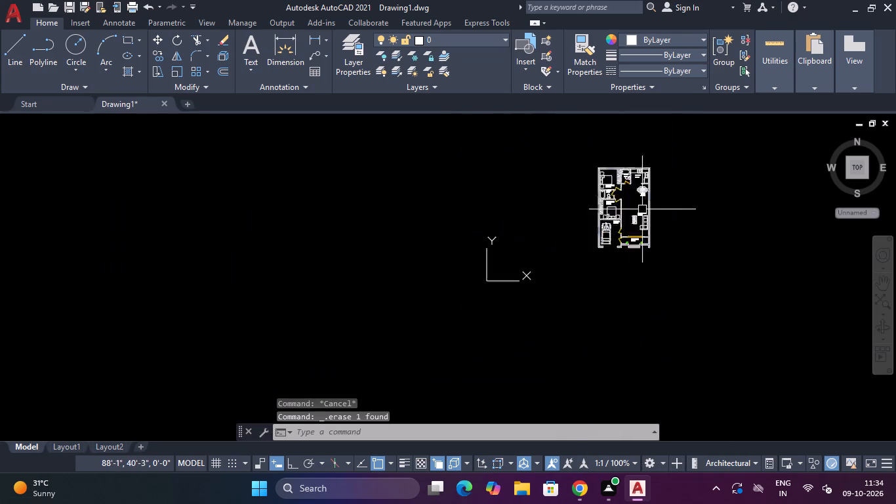
{"action": "scroll", "coordinate": [642, 209], "scroll_direction": "down", "scroll_amount": 1}
{"action": "scroll", "coordinate": [641, 171], "scroll_direction": "up", "scroll_amount": 3}
{"action": "scroll", "coordinate": [661, 227], "scroll_direction": "up", "scroll_amount": 4}
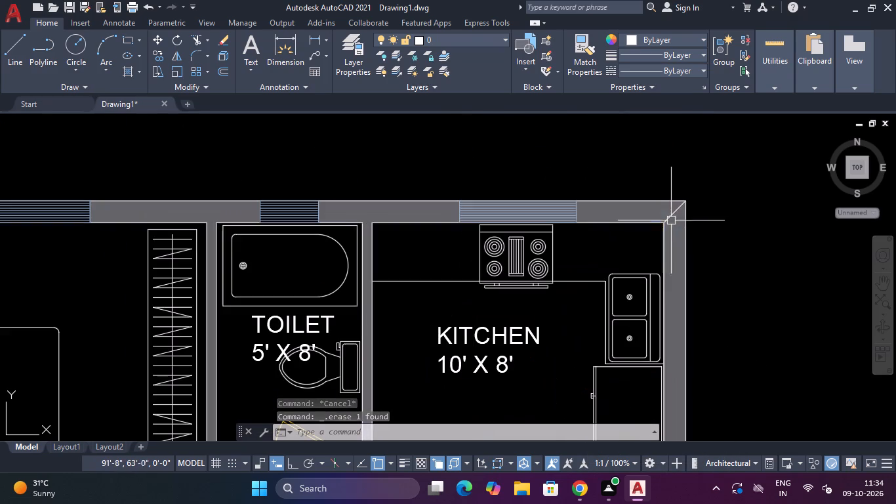
{"action": "left_click", "coordinate": [676, 213]}
{"action": "key", "text": "Delete"}
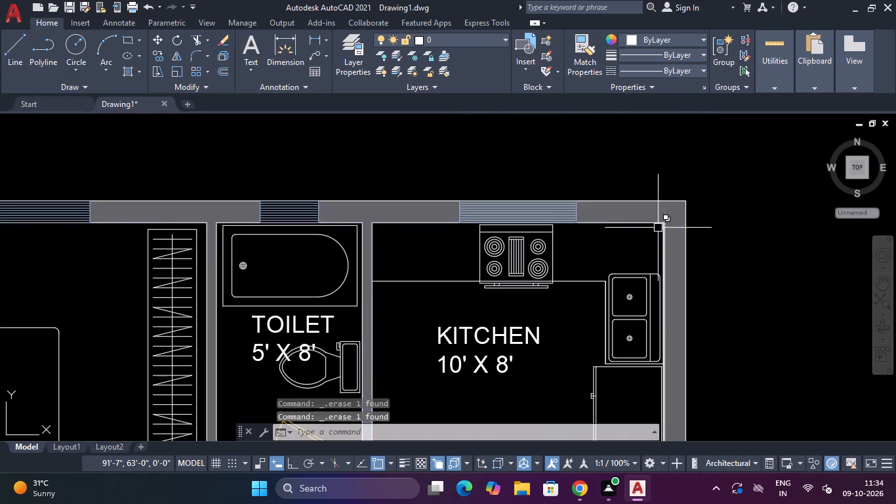
Erase the diagonal joint line at Bedroom 2's upper-left wall corner.
{"action": "scroll", "coordinate": [655, 229], "scroll_direction": "down", "scroll_amount": 3}
{"action": "scroll", "coordinate": [453, 219], "scroll_direction": "up", "scroll_amount": 3}
{"action": "left_click", "coordinate": [447, 245]}
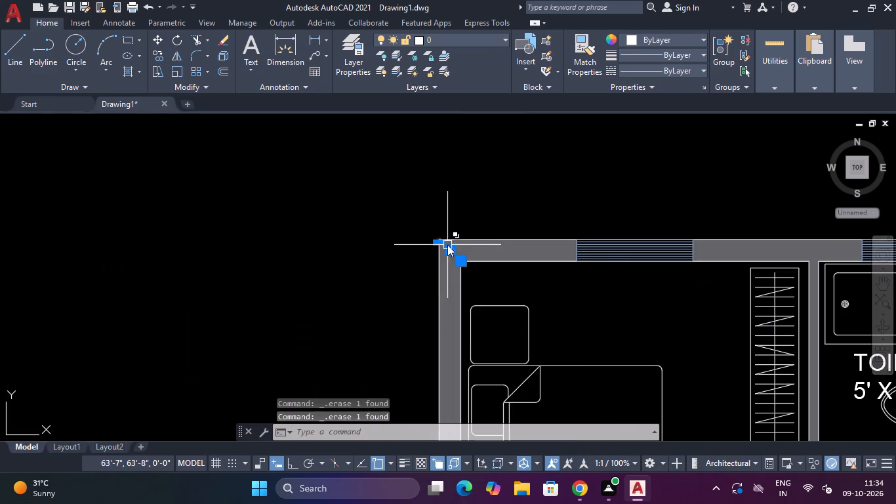
{"action": "key", "text": "Delete"}
Erase the diagonal joint line at the parking area's lower-left wall corner.
{"action": "scroll", "coordinate": [447, 245], "scroll_direction": "down", "scroll_amount": 7}
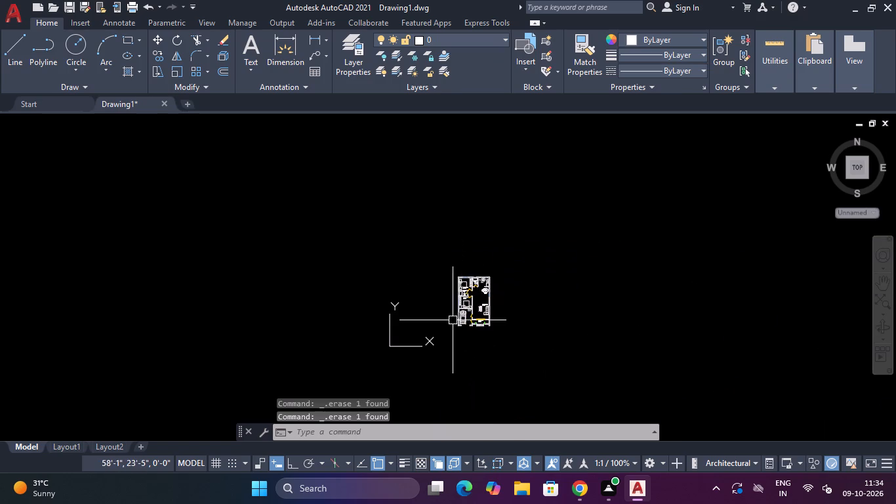
{"action": "scroll", "coordinate": [452, 317], "scroll_direction": "up", "scroll_amount": 6}
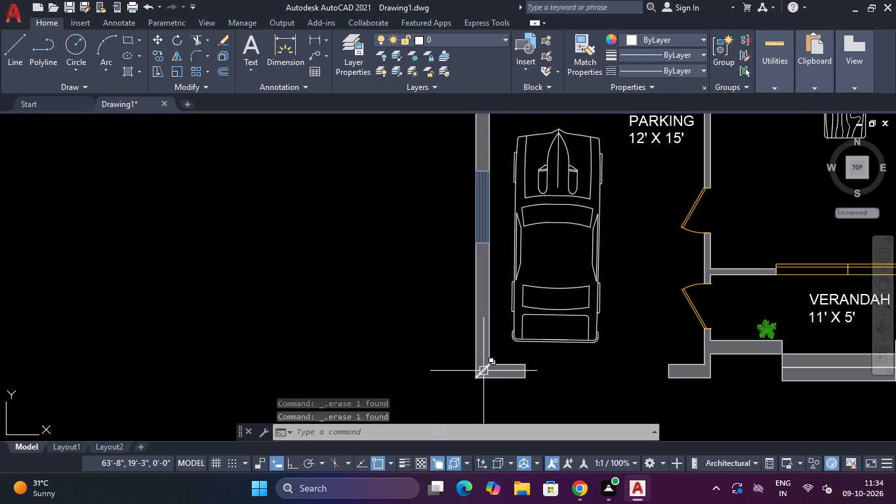
{"action": "left_click", "coordinate": [483, 371]}
{"action": "key", "text": "Delete"}
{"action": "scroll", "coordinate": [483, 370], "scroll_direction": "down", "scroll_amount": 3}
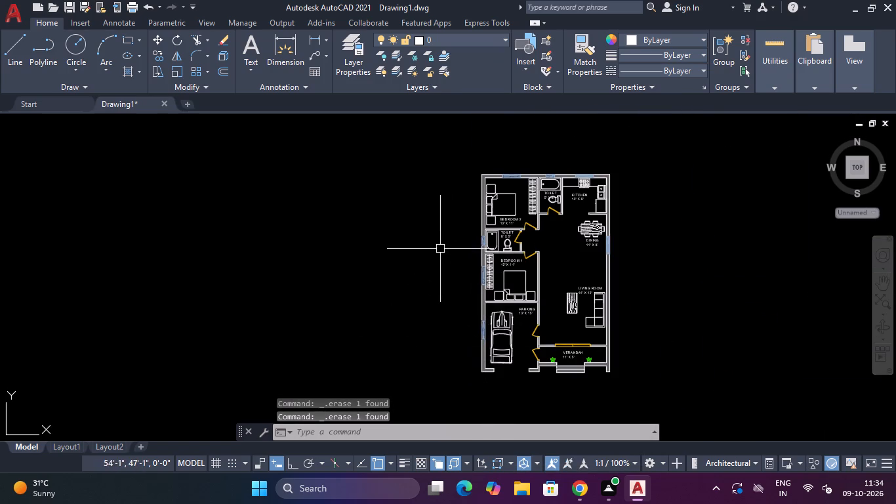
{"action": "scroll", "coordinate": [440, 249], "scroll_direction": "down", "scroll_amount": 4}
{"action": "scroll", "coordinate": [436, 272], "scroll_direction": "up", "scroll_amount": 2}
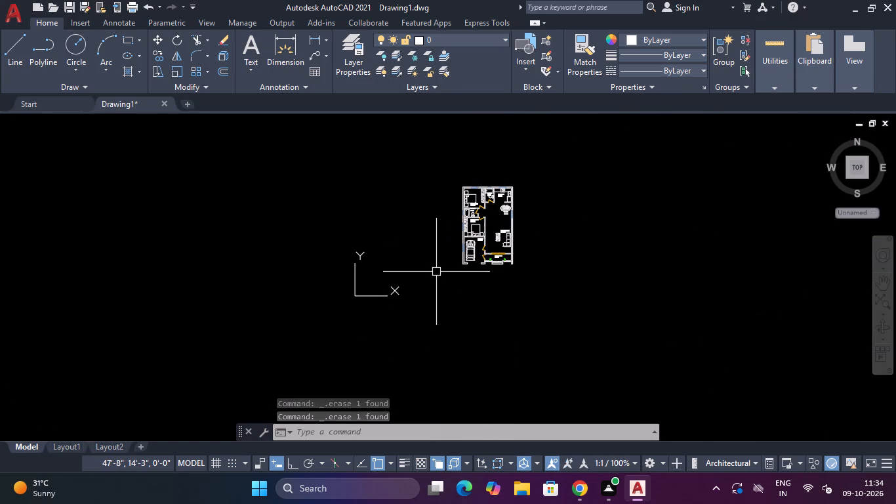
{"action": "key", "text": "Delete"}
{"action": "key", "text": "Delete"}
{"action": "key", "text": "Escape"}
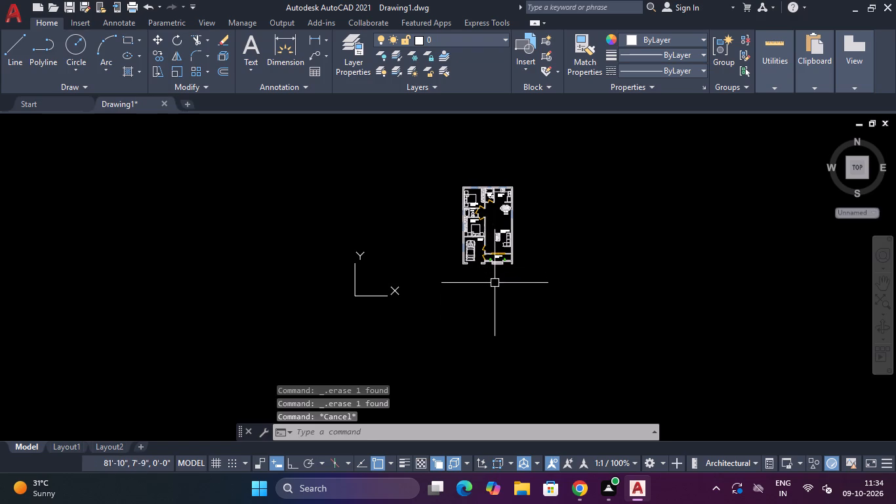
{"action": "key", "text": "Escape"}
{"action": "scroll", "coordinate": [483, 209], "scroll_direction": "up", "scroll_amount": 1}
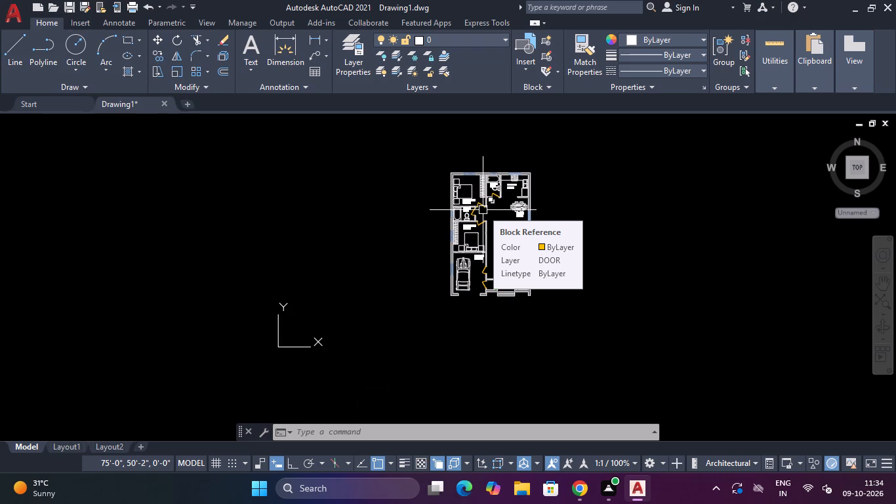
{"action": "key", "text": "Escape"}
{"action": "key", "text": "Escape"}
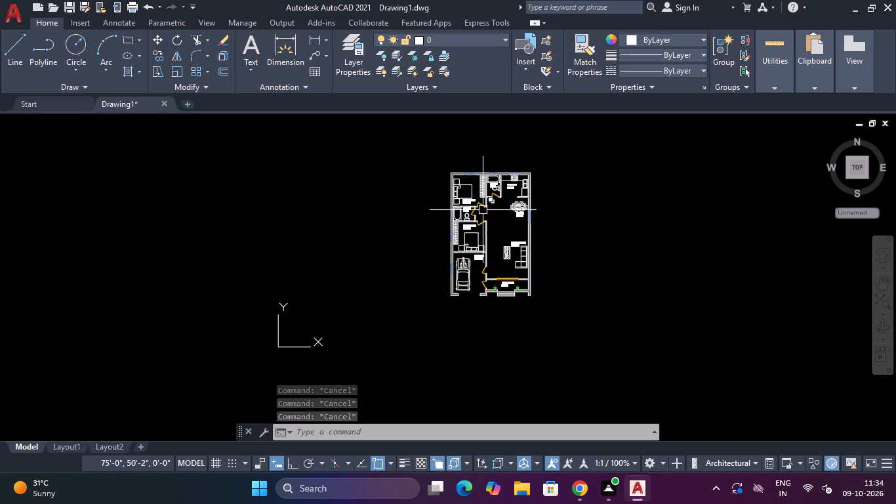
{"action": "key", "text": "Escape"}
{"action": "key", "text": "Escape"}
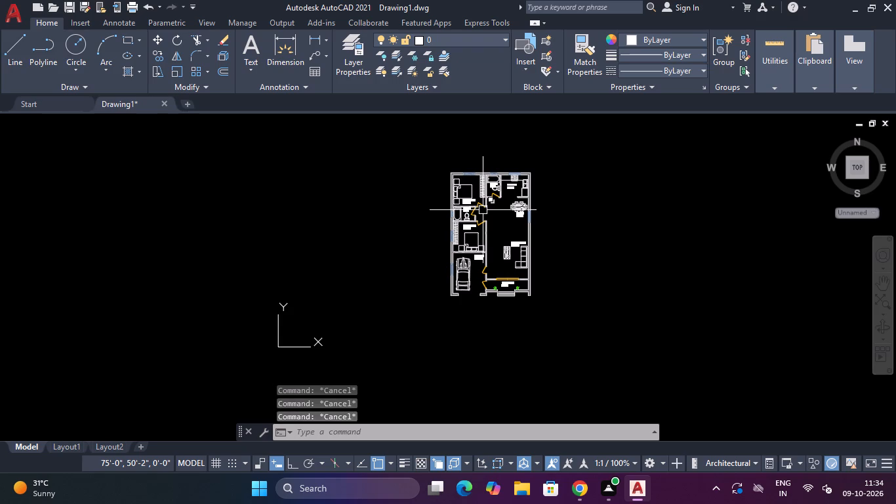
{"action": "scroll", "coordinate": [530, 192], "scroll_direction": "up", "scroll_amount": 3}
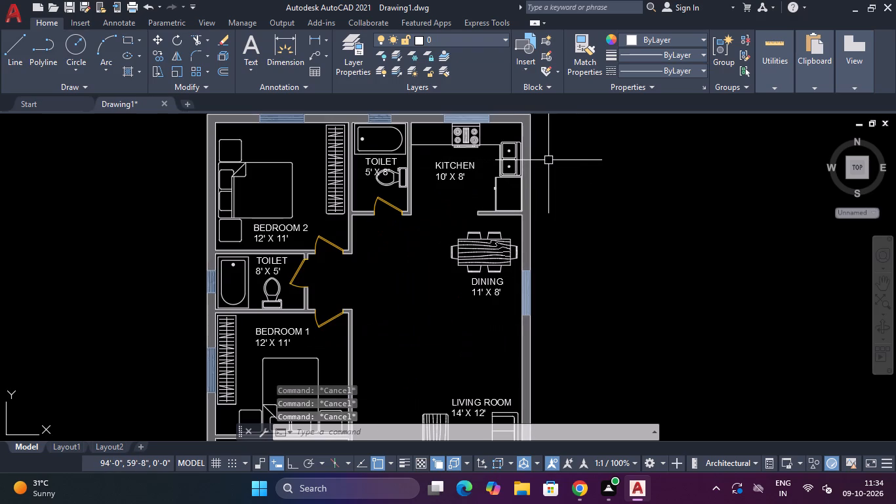
Create a new layer named EXTRIOR WAL.
{"action": "left_click", "coordinate": [356, 45]}
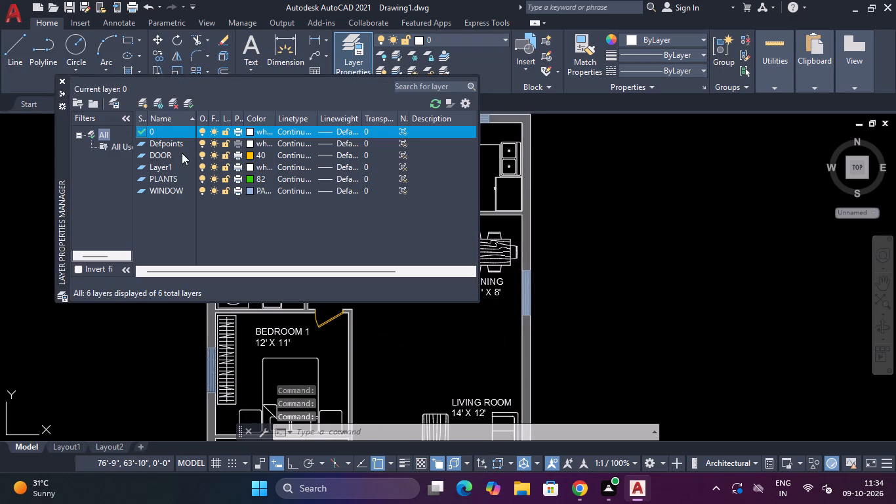
{"action": "left_click", "coordinate": [144, 101]}
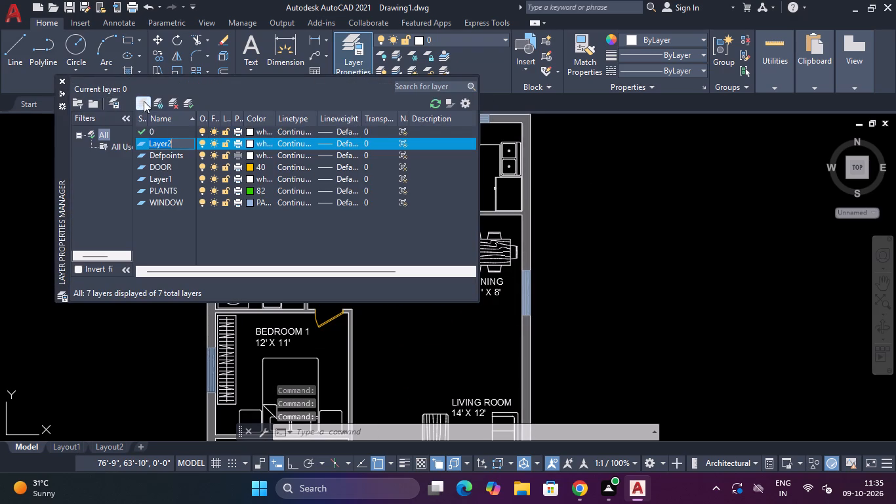
{"action": "key", "text": "BackSpace"}
{"action": "key", "text": "BackSpace"}
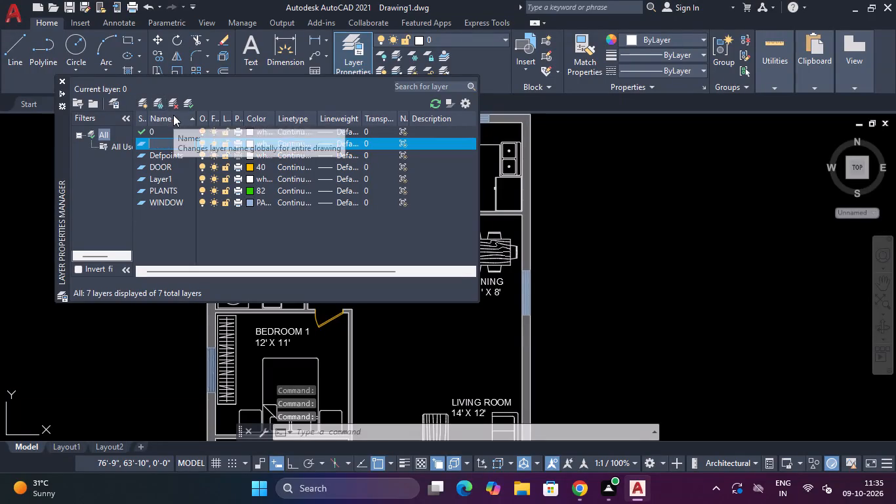
{"action": "type", "text": "EXTR"}
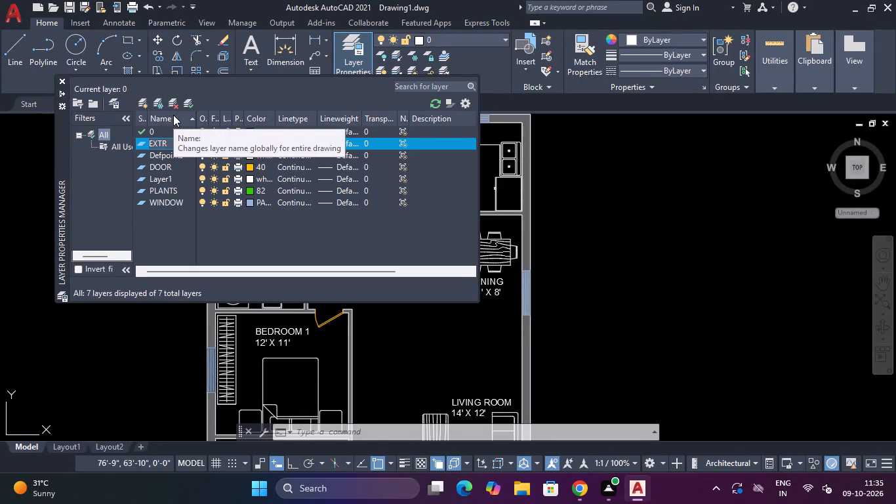
{"action": "type", "text": "IOR WALL"}
{"action": "key", "text": "BackSpace"}
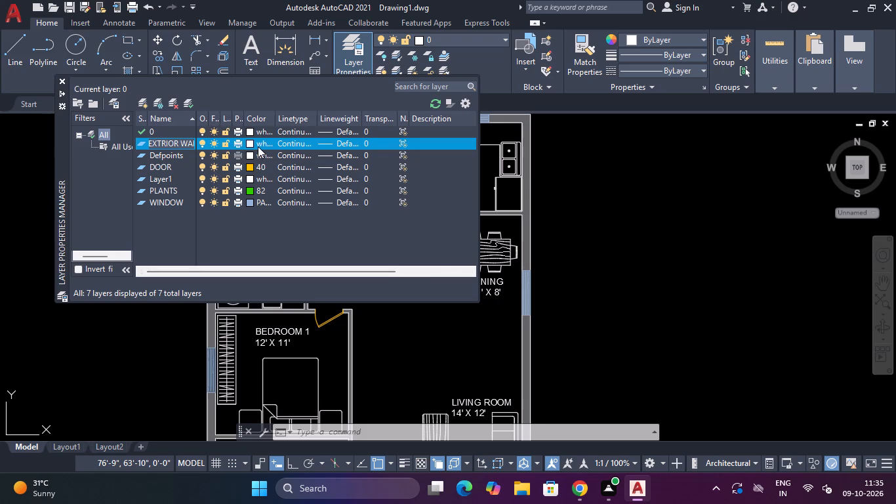
Set the EXTRIOR WAL layer's colour to the light grey index swatch.
{"action": "left_click", "coordinate": [248, 142]}
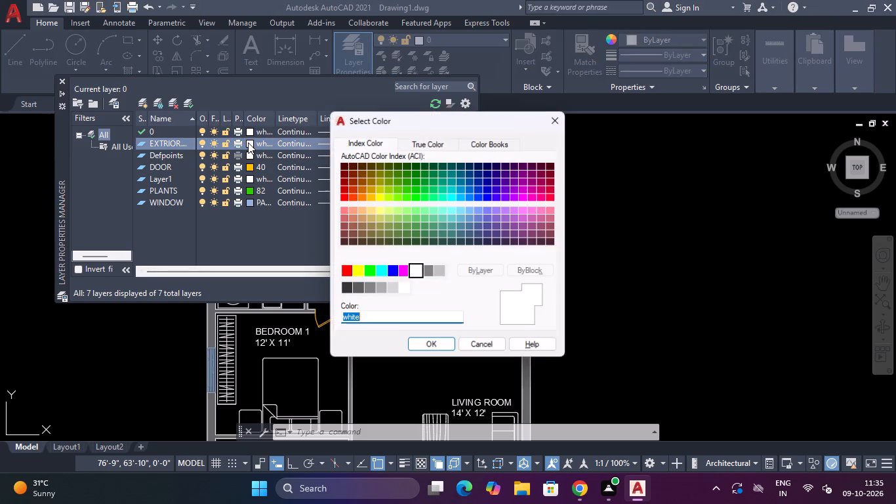
{"action": "left_click", "coordinate": [486, 269]}
{"action": "left_click", "coordinate": [521, 272]}
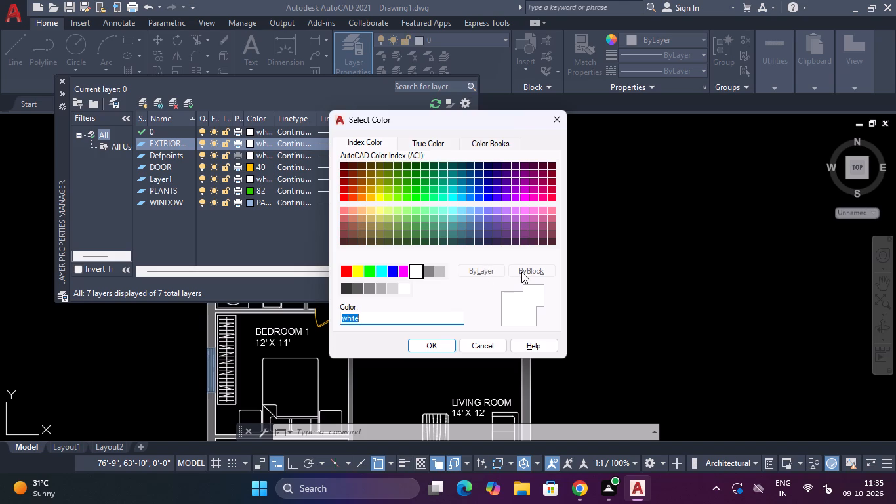
{"action": "left_click", "coordinate": [438, 268]}
{"action": "left_click", "coordinate": [438, 347]}
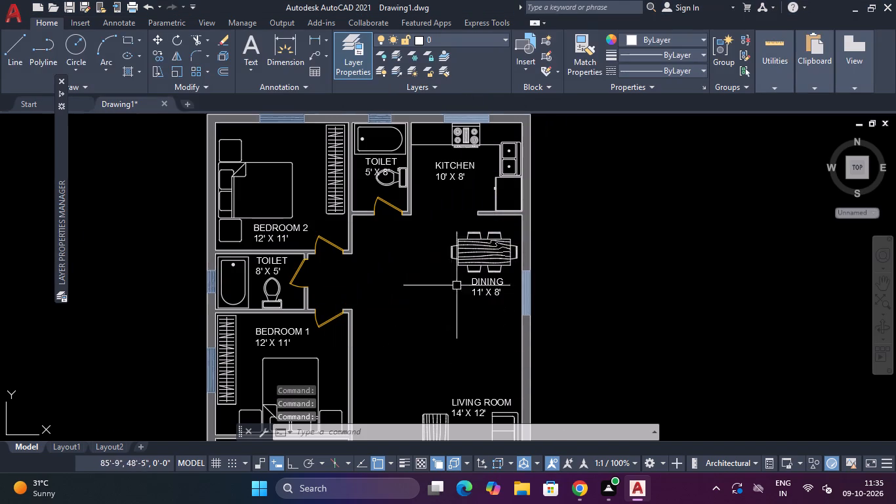
Make EXTRIOR WAL the current layer.
{"action": "left_click", "coordinate": [462, 32]}
{"action": "left_click", "coordinate": [466, 42]}
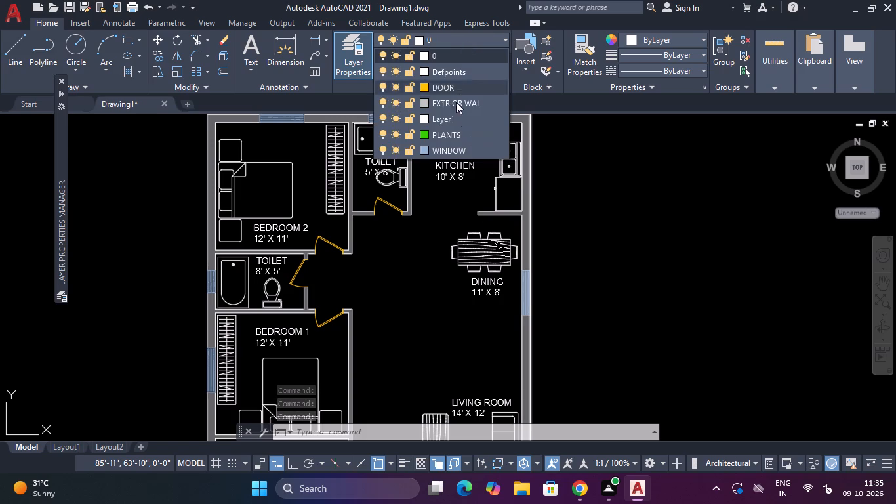
{"action": "left_click", "coordinate": [476, 106]}
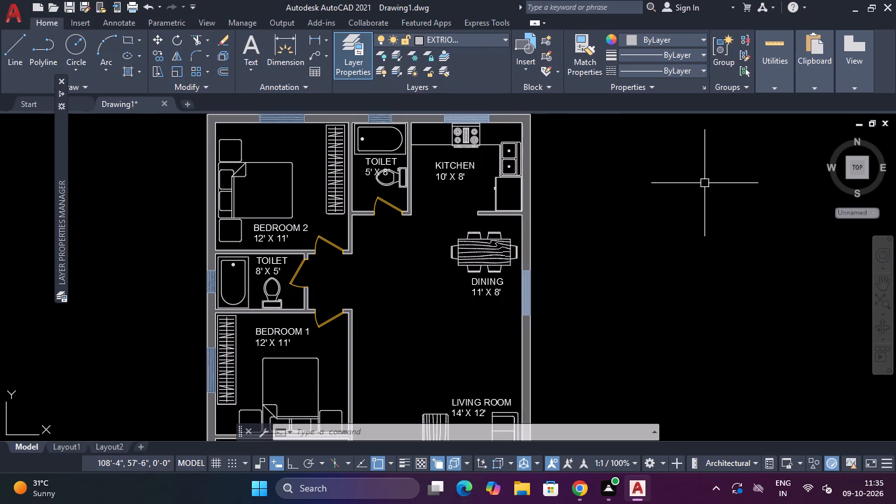
Draw a short slanted sample line on the EXTRIOR WAL layer in the empty space east of the dining area.
{"action": "type", "text": "L"}
{"action": "key", "text": "space"}
{"action": "left_click", "coordinate": [704, 183]}
{"action": "left_click", "coordinate": [695, 194]}
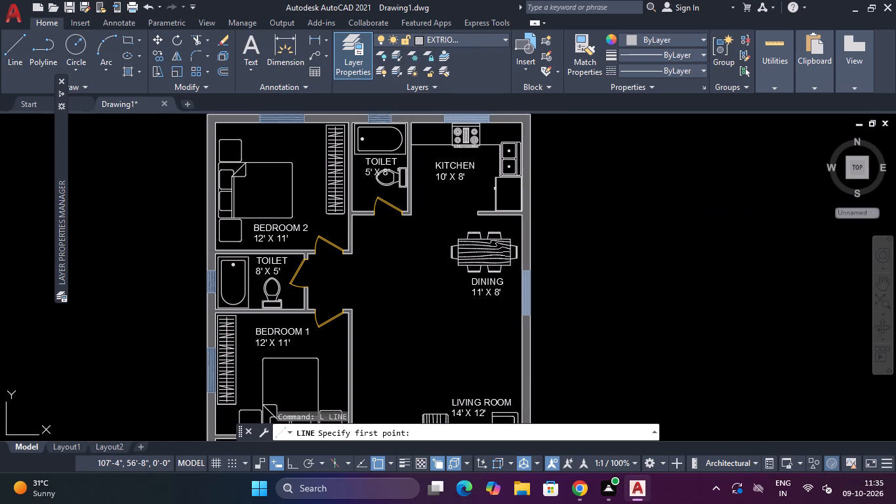
{"action": "left_click", "coordinate": [676, 262]}
{"action": "key", "text": "Escape"}
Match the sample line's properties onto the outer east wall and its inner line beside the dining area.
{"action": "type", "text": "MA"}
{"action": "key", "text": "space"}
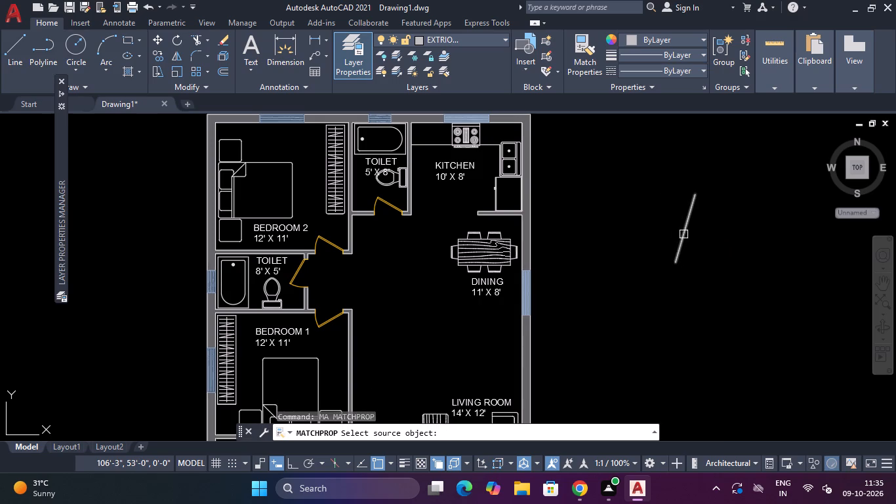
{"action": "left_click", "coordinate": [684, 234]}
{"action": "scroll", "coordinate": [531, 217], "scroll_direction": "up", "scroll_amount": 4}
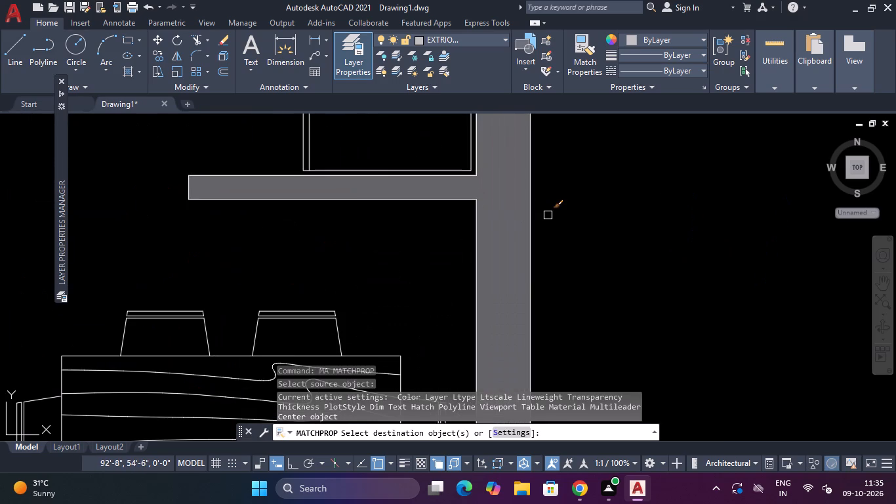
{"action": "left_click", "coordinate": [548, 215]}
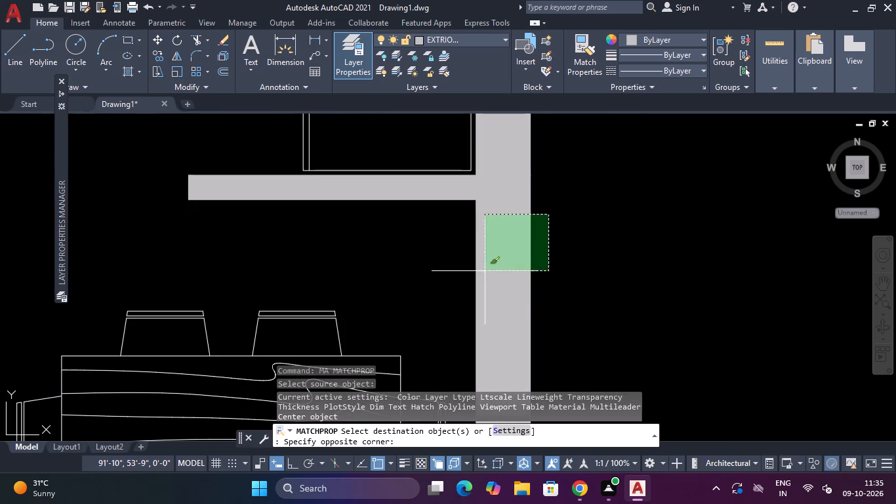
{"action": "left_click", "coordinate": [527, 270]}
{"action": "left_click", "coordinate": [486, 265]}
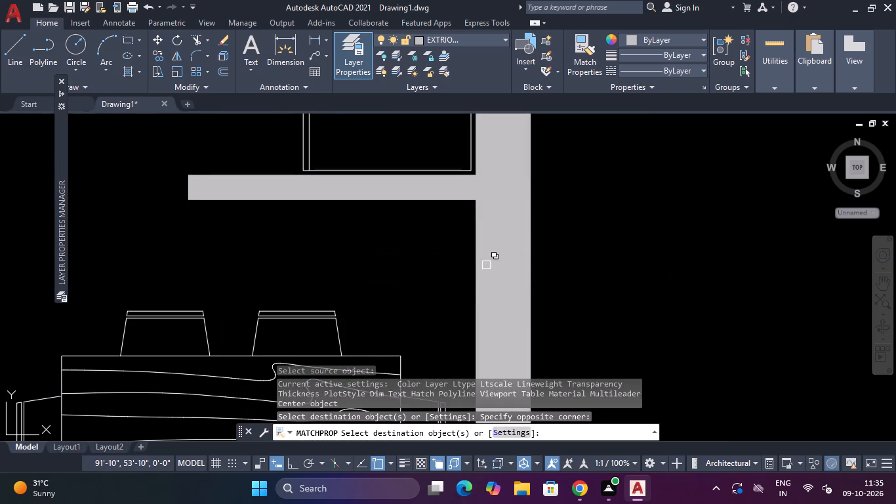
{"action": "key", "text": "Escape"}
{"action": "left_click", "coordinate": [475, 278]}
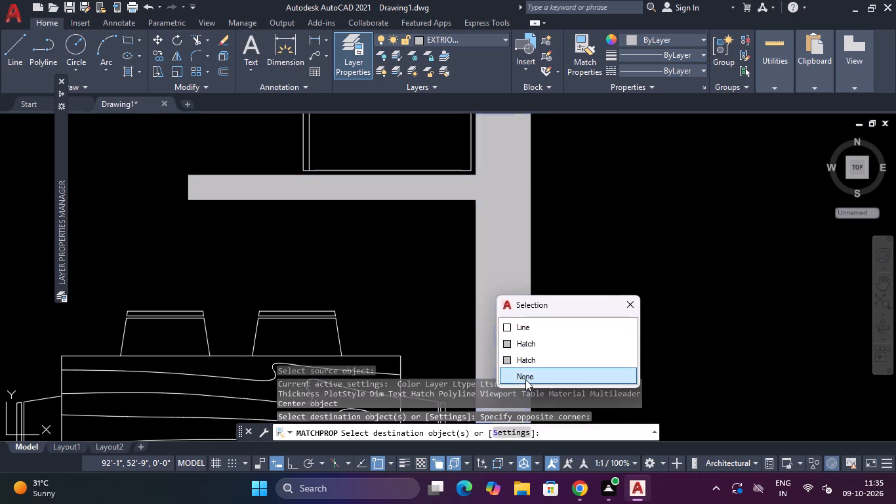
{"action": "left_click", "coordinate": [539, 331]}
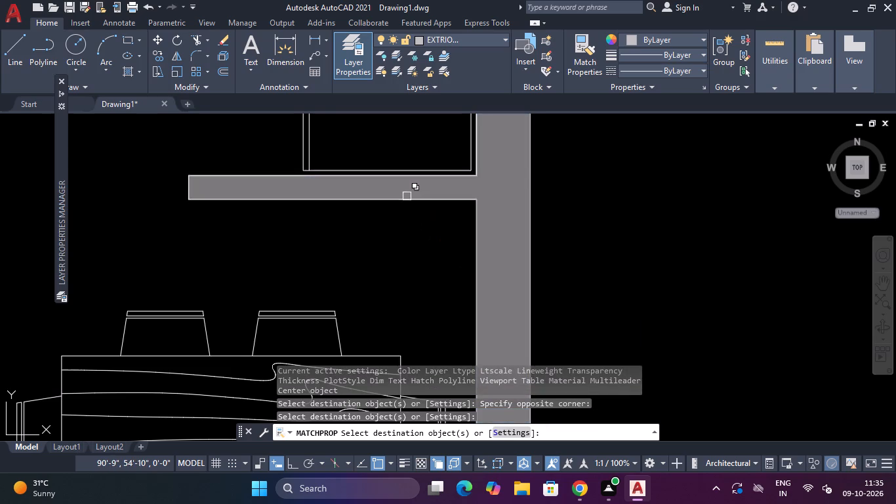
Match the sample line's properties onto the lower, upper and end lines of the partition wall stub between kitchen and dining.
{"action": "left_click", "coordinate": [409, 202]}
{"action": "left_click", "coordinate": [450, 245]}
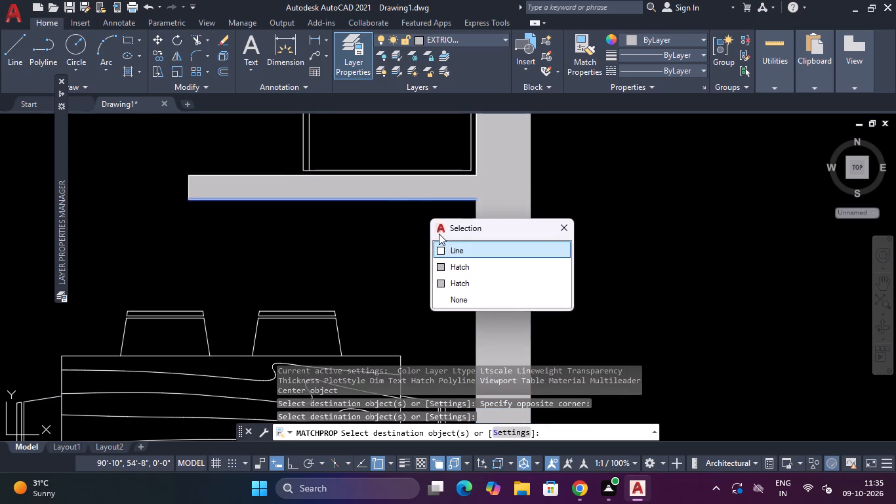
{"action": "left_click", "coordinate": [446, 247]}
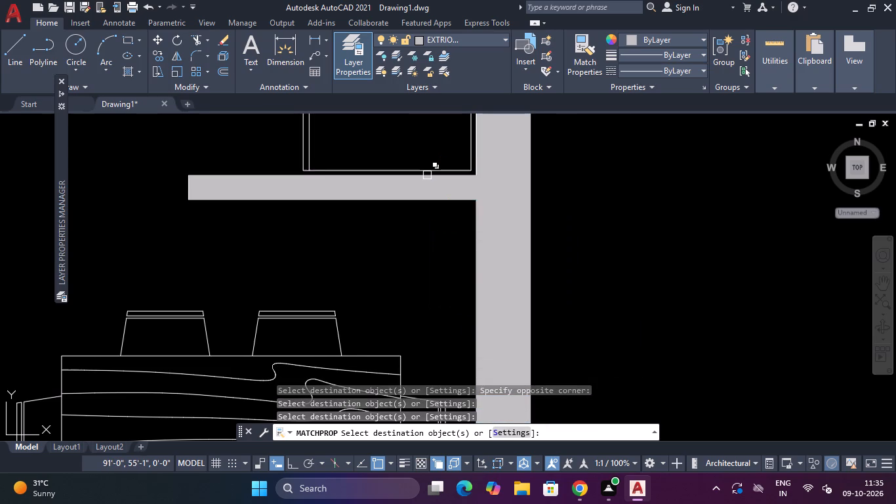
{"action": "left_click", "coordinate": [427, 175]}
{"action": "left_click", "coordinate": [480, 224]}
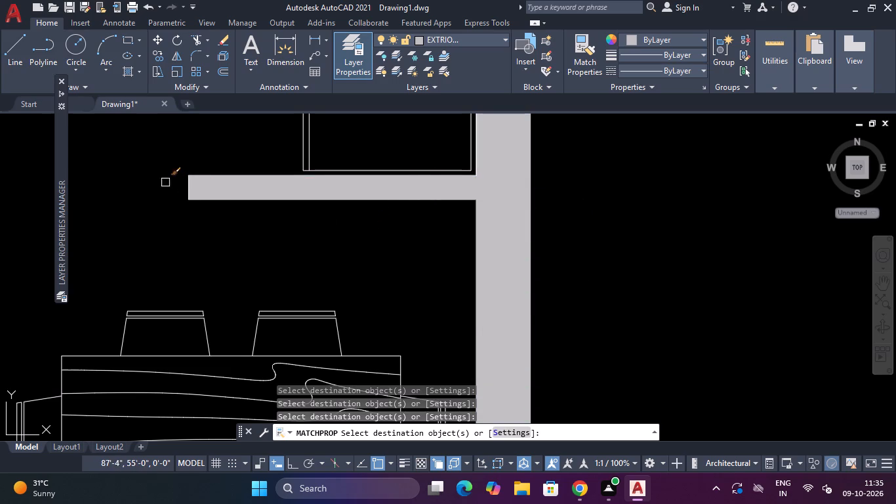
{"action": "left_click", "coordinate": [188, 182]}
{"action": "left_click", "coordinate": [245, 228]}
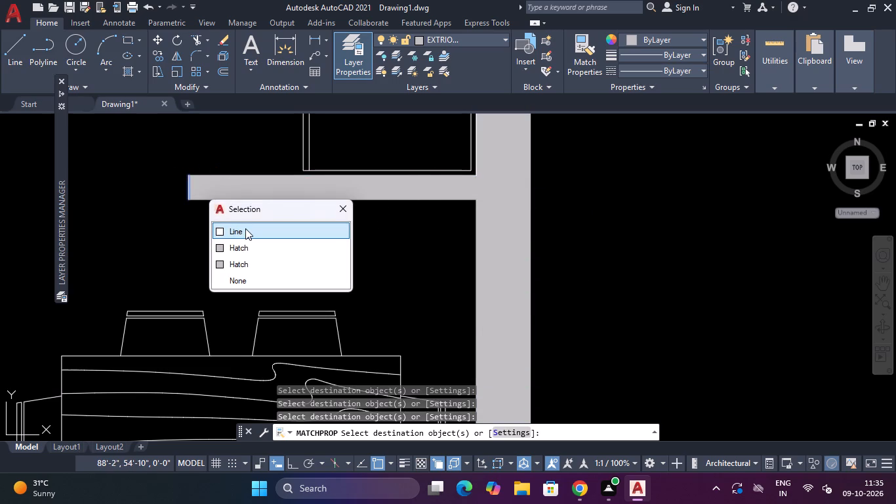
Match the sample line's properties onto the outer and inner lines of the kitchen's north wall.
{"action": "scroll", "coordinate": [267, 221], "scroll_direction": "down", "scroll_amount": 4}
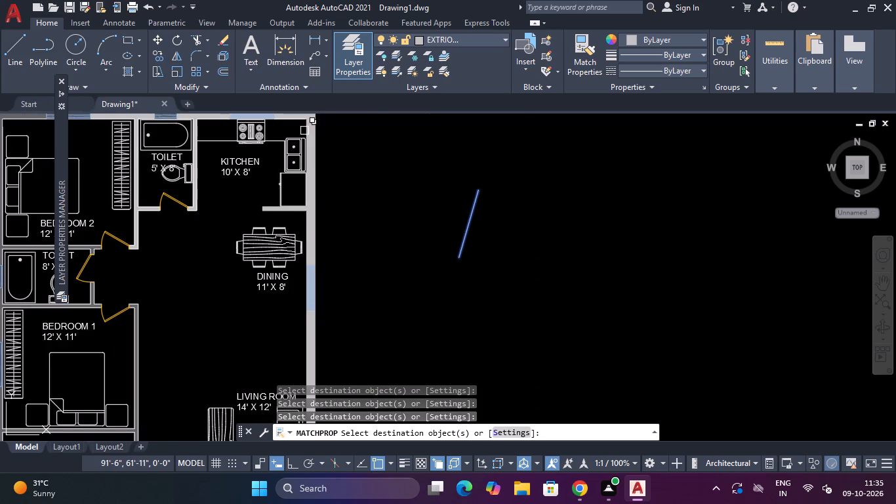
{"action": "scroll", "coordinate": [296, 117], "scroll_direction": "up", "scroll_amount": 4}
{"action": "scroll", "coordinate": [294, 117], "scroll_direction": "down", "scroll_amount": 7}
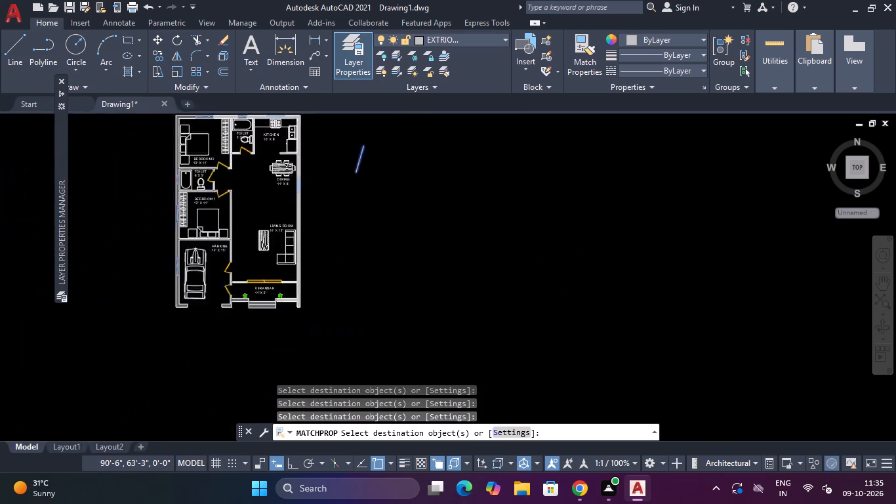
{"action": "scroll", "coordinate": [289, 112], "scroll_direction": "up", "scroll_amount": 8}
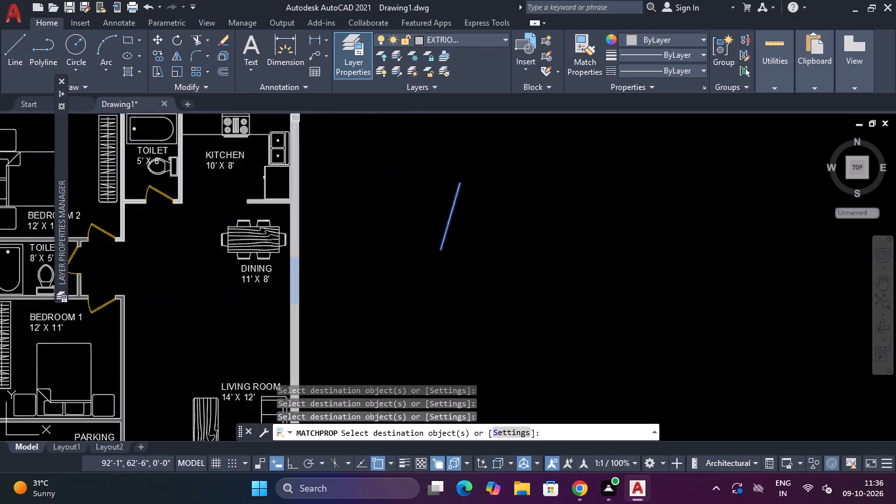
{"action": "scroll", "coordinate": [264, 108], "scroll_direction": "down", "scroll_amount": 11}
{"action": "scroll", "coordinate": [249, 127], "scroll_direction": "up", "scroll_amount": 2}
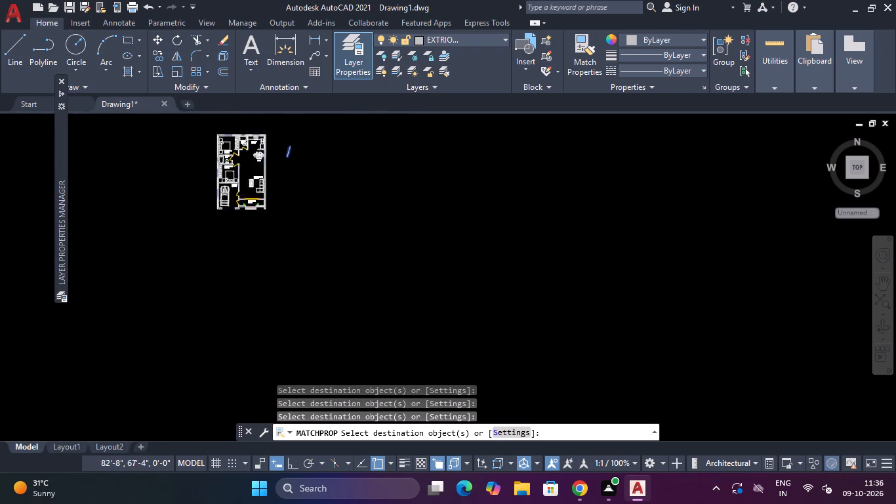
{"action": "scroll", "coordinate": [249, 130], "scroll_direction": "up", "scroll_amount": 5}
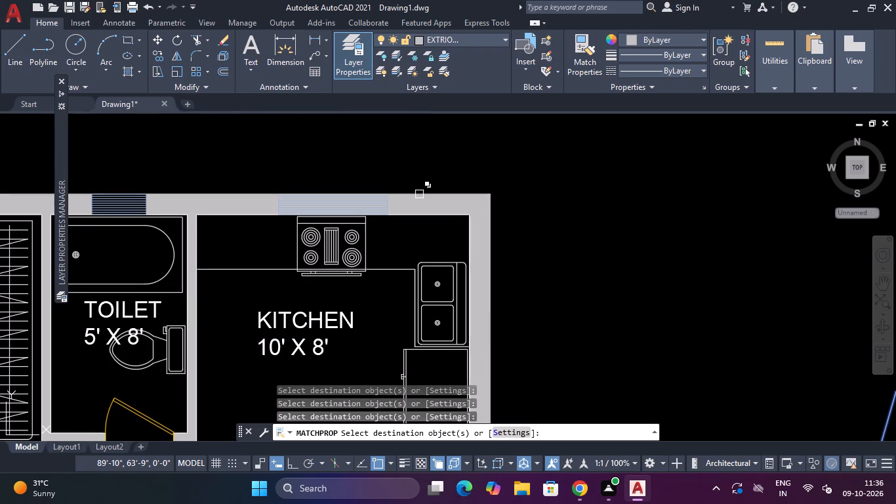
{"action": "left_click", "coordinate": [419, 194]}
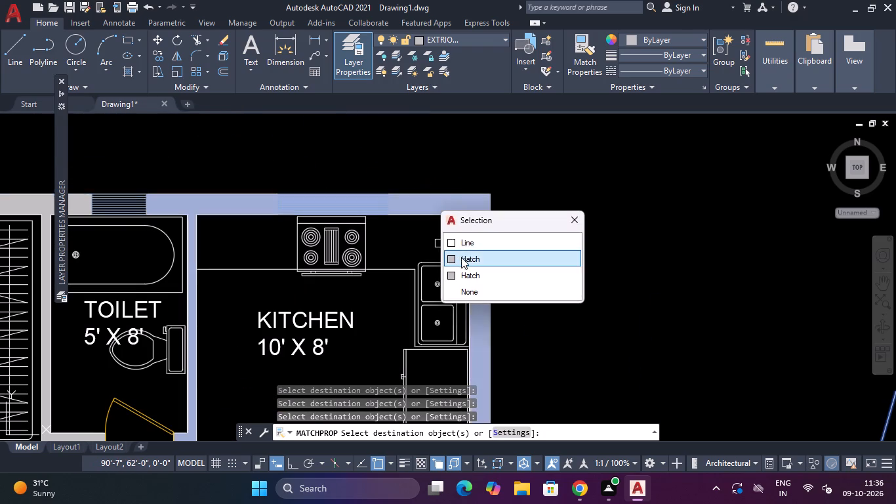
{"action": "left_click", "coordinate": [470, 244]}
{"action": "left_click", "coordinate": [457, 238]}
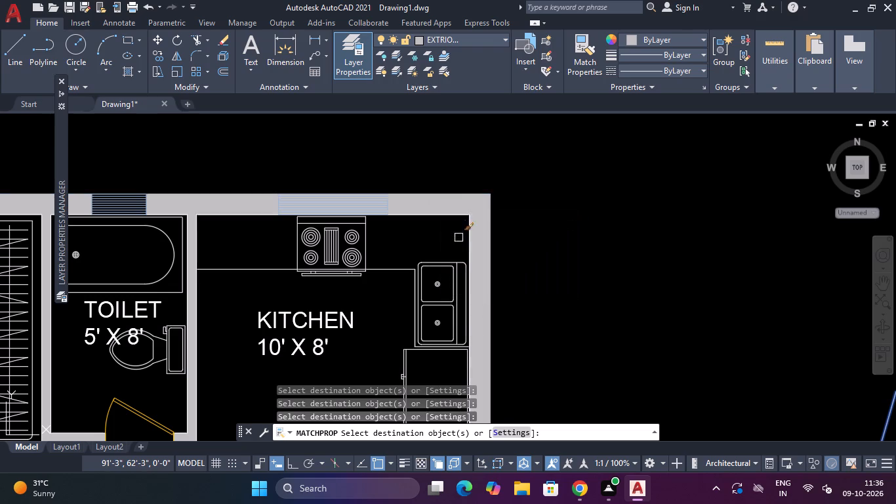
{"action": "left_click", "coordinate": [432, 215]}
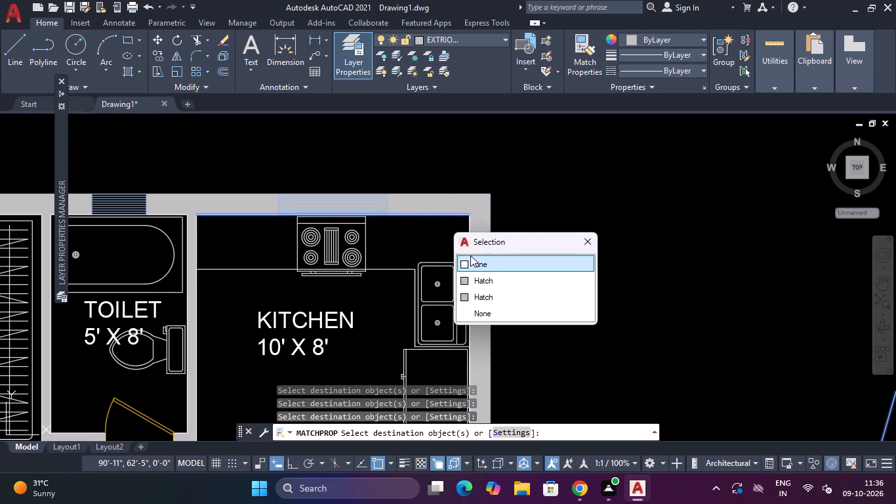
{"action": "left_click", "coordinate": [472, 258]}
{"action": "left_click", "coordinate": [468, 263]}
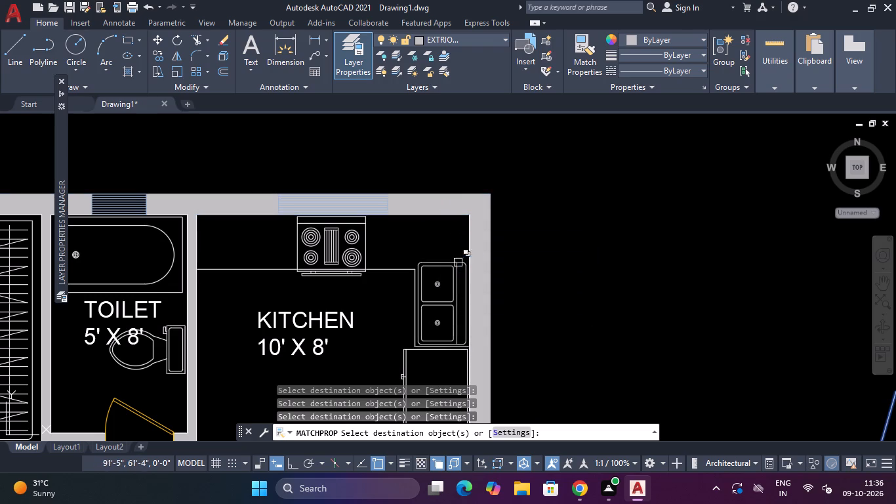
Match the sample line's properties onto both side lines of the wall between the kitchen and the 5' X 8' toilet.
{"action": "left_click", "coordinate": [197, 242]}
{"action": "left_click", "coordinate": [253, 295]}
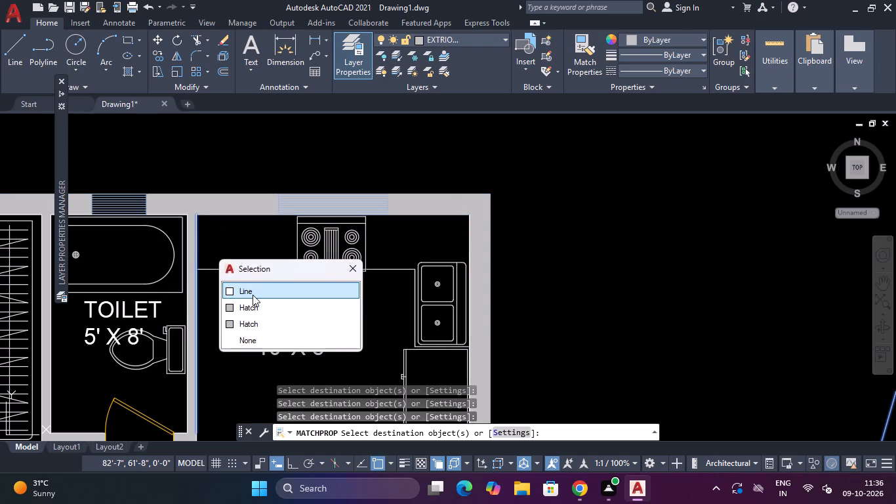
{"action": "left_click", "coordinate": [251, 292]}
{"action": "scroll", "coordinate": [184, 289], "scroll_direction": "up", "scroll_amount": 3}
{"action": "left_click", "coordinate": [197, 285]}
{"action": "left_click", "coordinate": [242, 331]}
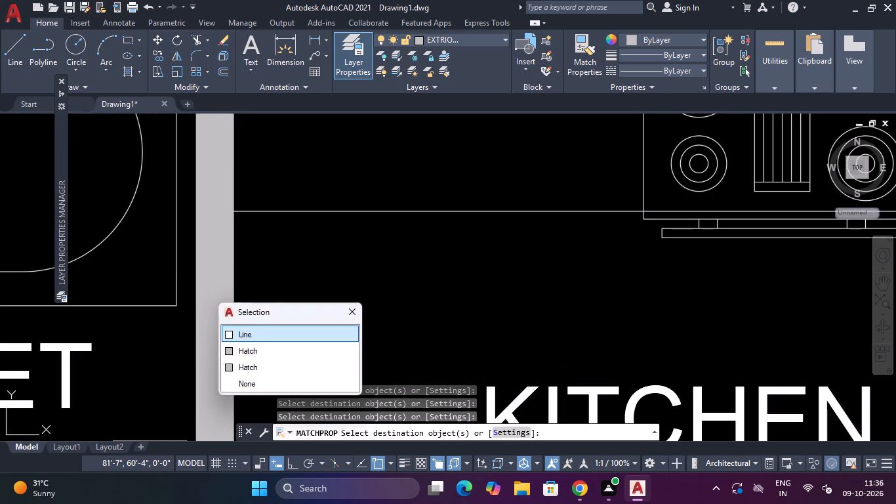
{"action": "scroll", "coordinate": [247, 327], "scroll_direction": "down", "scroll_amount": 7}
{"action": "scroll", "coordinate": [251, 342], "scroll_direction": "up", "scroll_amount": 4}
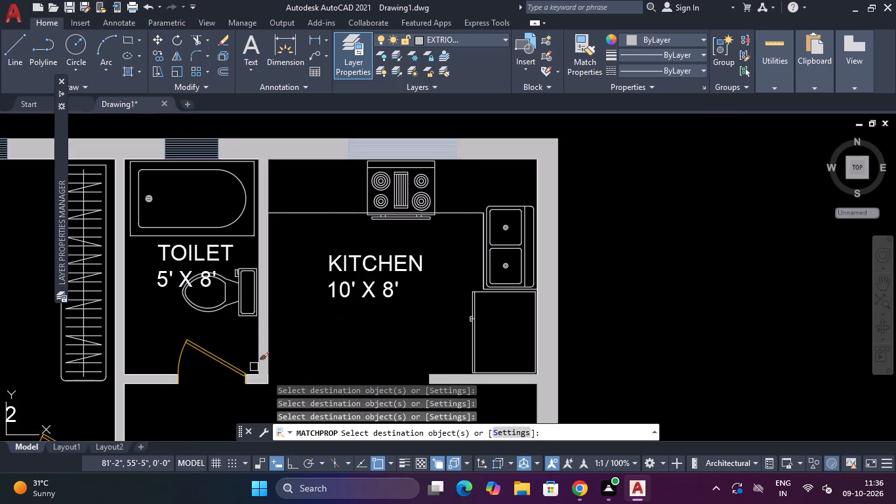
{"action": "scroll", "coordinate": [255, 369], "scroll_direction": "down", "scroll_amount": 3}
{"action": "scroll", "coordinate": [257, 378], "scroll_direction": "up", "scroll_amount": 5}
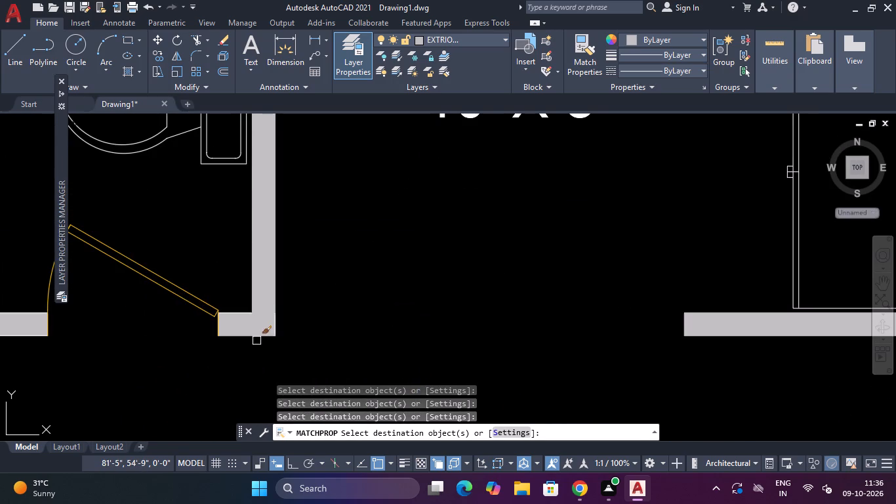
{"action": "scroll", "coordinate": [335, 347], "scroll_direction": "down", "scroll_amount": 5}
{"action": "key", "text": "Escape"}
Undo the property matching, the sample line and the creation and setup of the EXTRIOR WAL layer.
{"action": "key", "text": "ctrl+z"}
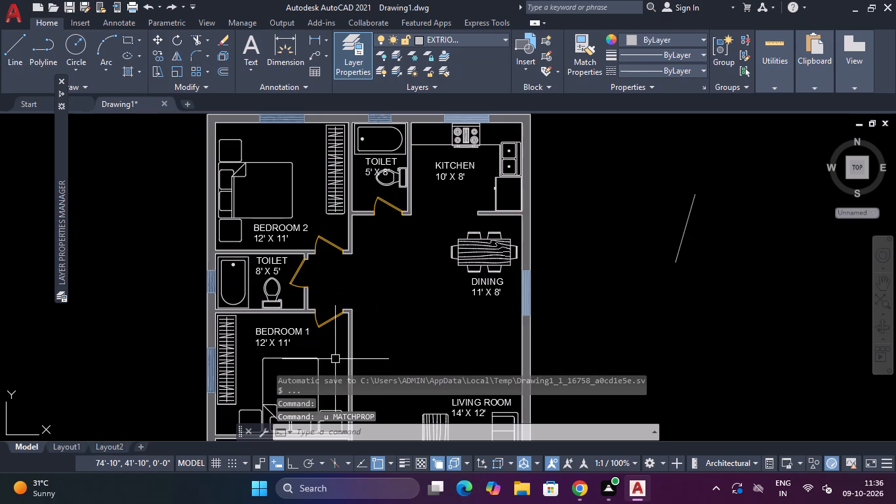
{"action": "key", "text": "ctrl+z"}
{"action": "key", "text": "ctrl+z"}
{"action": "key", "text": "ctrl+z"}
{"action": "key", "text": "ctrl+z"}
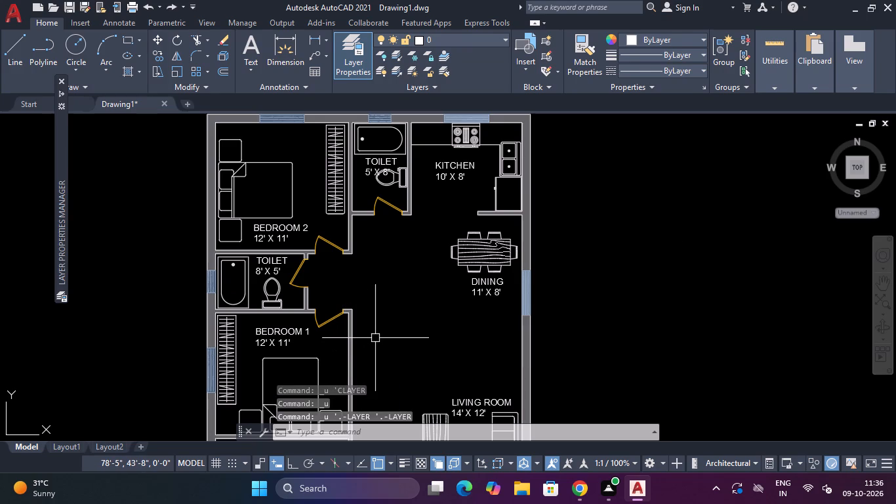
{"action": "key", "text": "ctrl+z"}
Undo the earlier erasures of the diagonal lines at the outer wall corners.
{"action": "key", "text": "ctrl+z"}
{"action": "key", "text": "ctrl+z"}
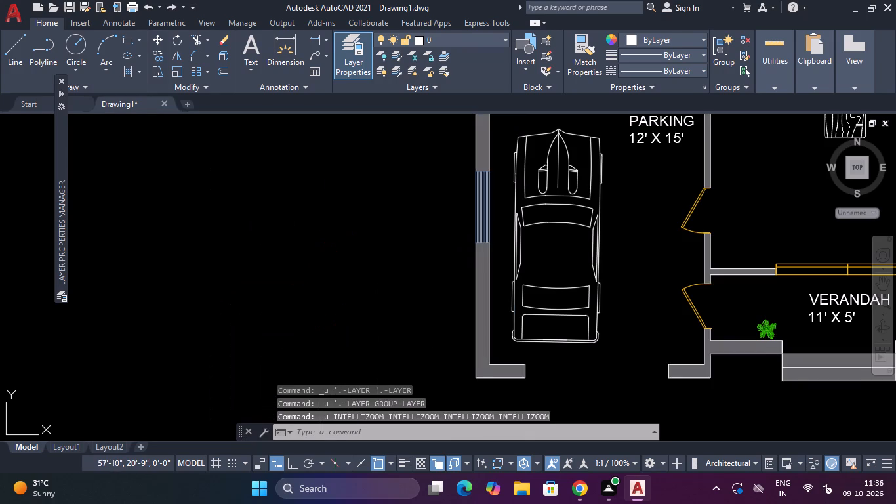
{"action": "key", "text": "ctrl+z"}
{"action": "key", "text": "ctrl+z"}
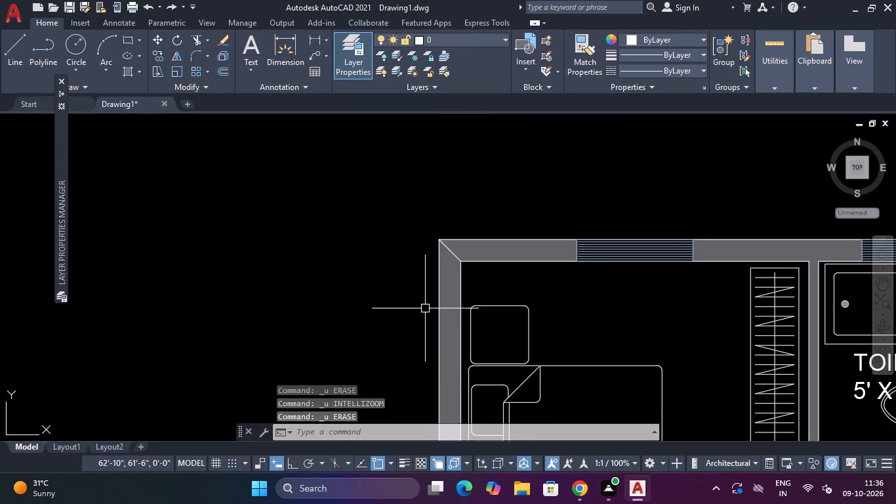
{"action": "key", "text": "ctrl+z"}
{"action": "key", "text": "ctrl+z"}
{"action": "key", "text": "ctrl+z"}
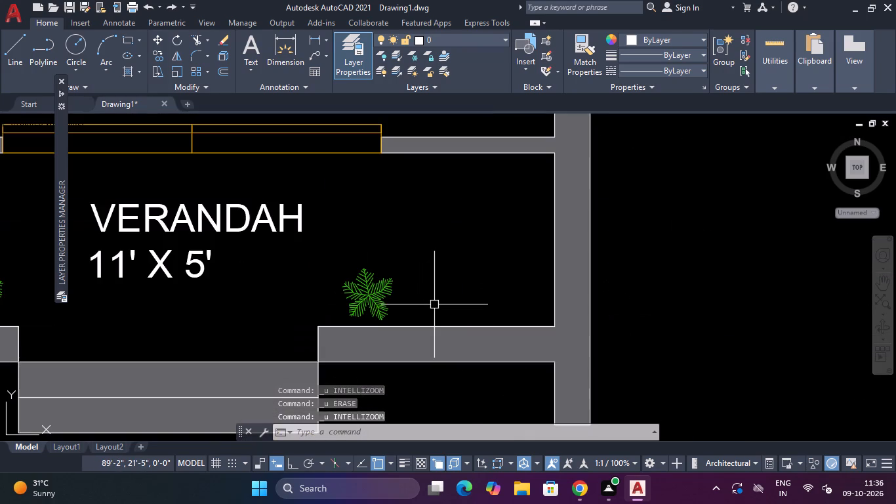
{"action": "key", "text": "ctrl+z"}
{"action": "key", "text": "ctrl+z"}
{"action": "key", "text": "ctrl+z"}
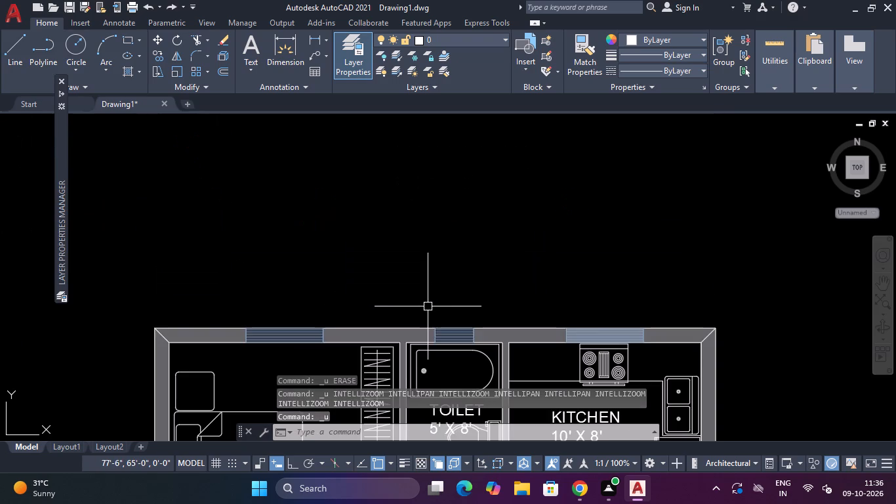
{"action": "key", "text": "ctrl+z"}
Erase the diagonal line across the northwest outer wall corner at Bedroom 2.
{"action": "scroll", "coordinate": [381, 291], "scroll_direction": "up", "scroll_amount": 3}
{"action": "key", "text": "Escape"}
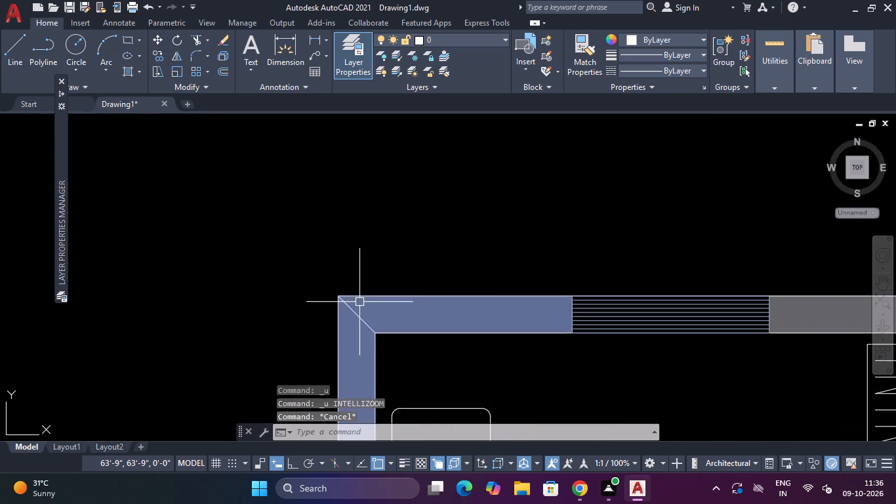
{"action": "left_click", "coordinate": [361, 304]}
{"action": "left_click", "coordinate": [354, 314]}
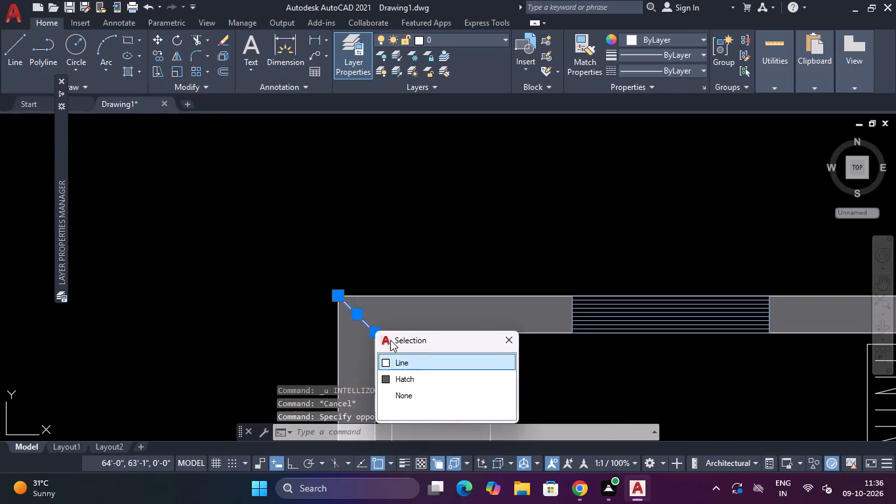
{"action": "left_click", "coordinate": [464, 361]}
{"action": "key", "text": "Delete"}
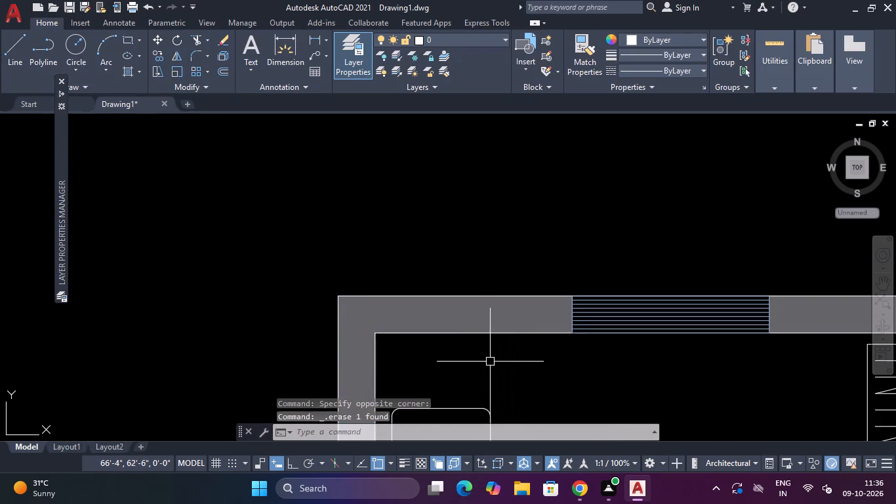
Erase the diagonal line across the southwest outer wall corner at the Parking area.
{"action": "scroll", "coordinate": [491, 373], "scroll_direction": "down", "scroll_amount": 4}
{"action": "scroll", "coordinate": [688, 366], "scroll_direction": "up", "scroll_amount": 2}
{"action": "scroll", "coordinate": [691, 356], "scroll_direction": "down", "scroll_amount": 8}
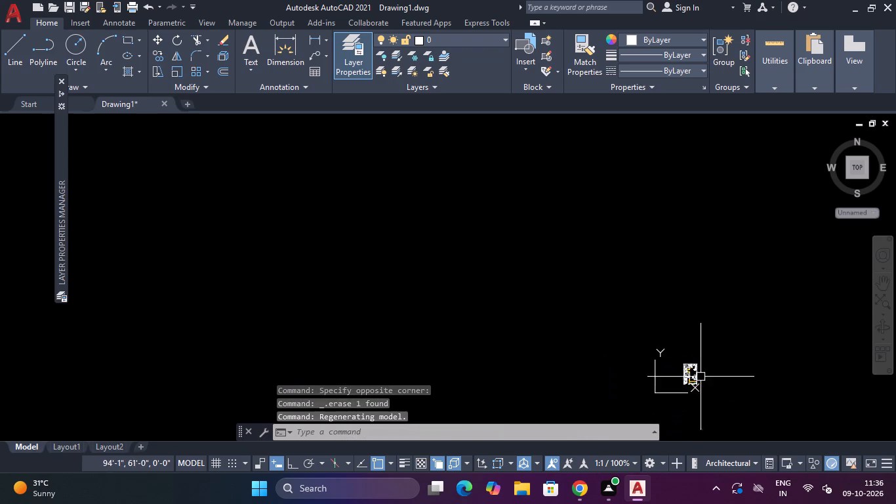
{"action": "scroll", "coordinate": [699, 394], "scroll_direction": "up", "scroll_amount": 4}
{"action": "scroll", "coordinate": [596, 335], "scroll_direction": "up", "scroll_amount": 4}
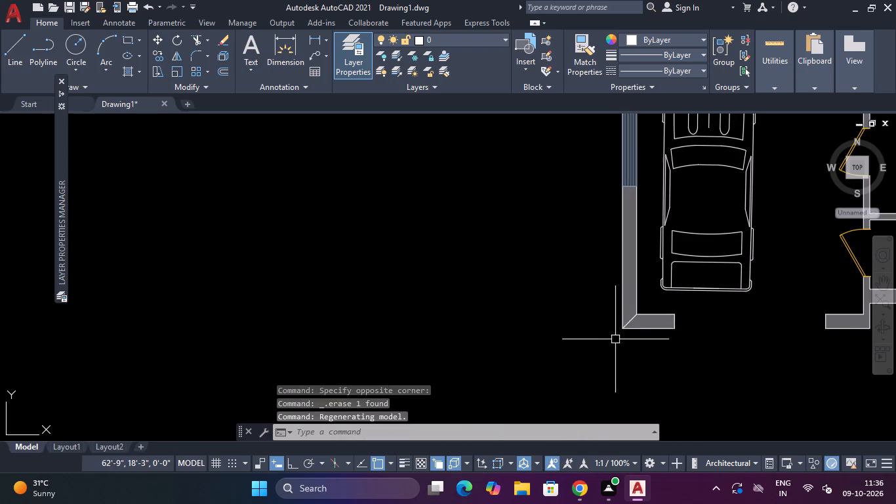
{"action": "left_click", "coordinate": [629, 322]}
{"action": "left_click", "coordinate": [679, 370]}
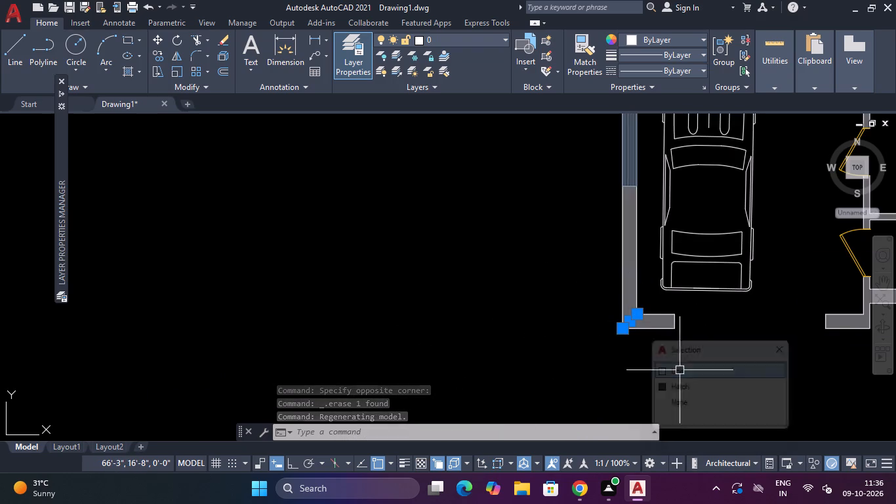
{"action": "key", "text": "Delete"}
Check the outer wall corners around the verandah and across the whole plan for leftover diagonal lines.
{"action": "scroll", "coordinate": [680, 370], "scroll_direction": "down", "scroll_amount": 4}
{"action": "scroll", "coordinate": [735, 361], "scroll_direction": "up", "scroll_amount": 2}
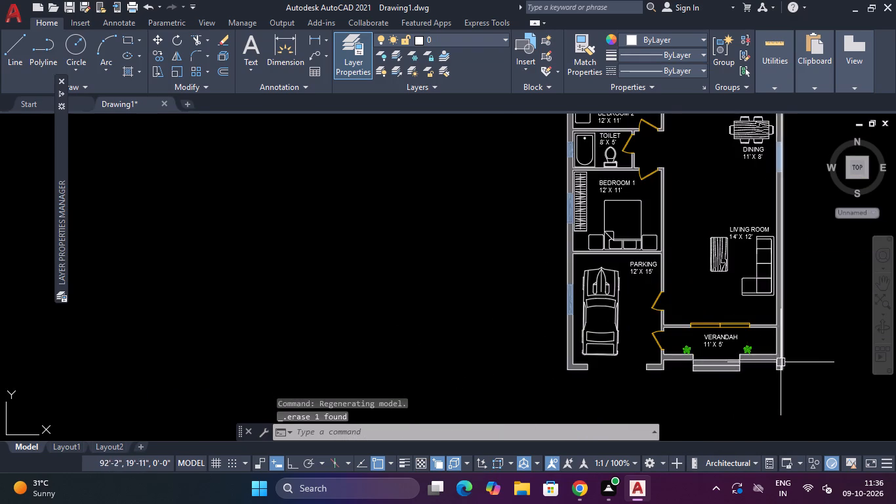
{"action": "scroll", "coordinate": [782, 360], "scroll_direction": "up", "scroll_amount": 3}
{"action": "scroll", "coordinate": [782, 366], "scroll_direction": "down", "scroll_amount": 3}
{"action": "scroll", "coordinate": [714, 366], "scroll_direction": "up", "scroll_amount": 3}
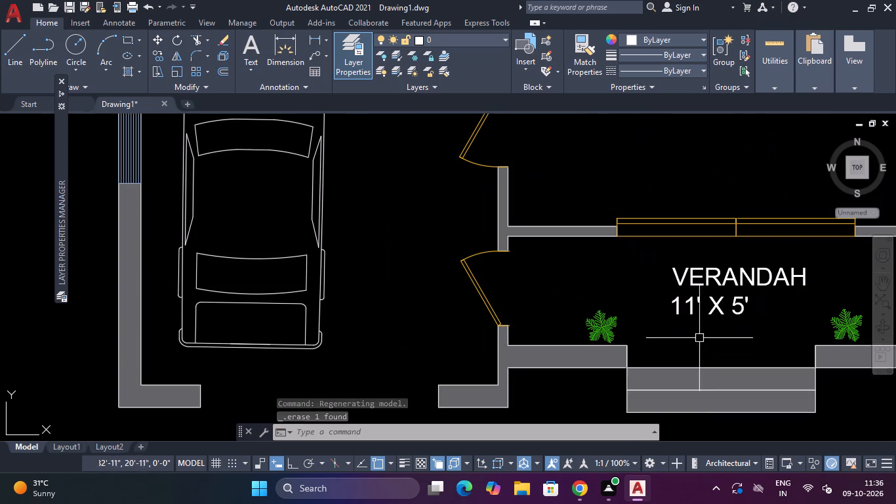
{"action": "scroll", "coordinate": [616, 276], "scroll_direction": "down", "scroll_amount": 2}
{"action": "scroll", "coordinate": [533, 261], "scroll_direction": "down", "scroll_amount": 3}
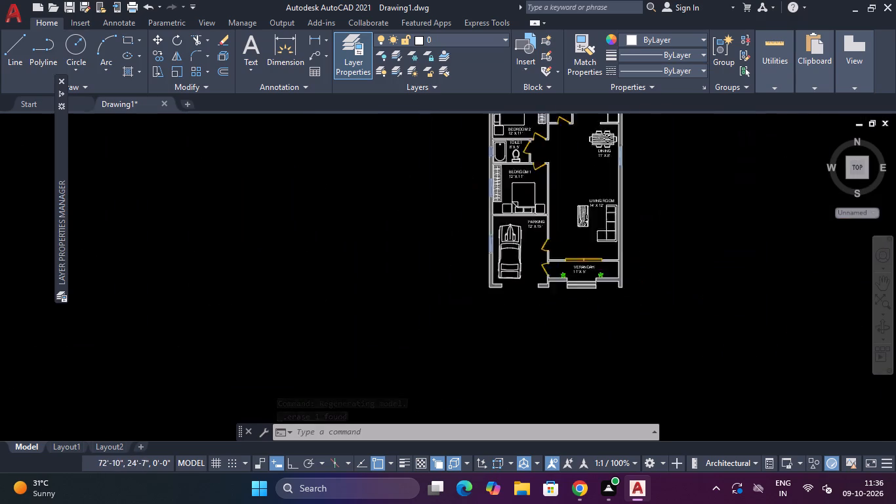
{"action": "scroll", "coordinate": [533, 261], "scroll_direction": "down", "scroll_amount": 1}
{"action": "middle_click_drag", "start_coordinate": [535, 234], "coordinate": [488, 264]}
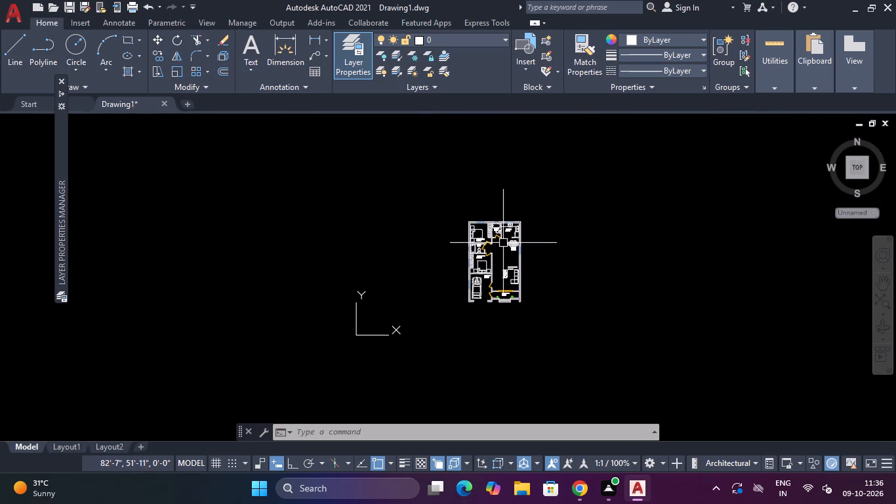
{"action": "key", "text": "Escape"}
{"action": "key", "text": "Escape"}
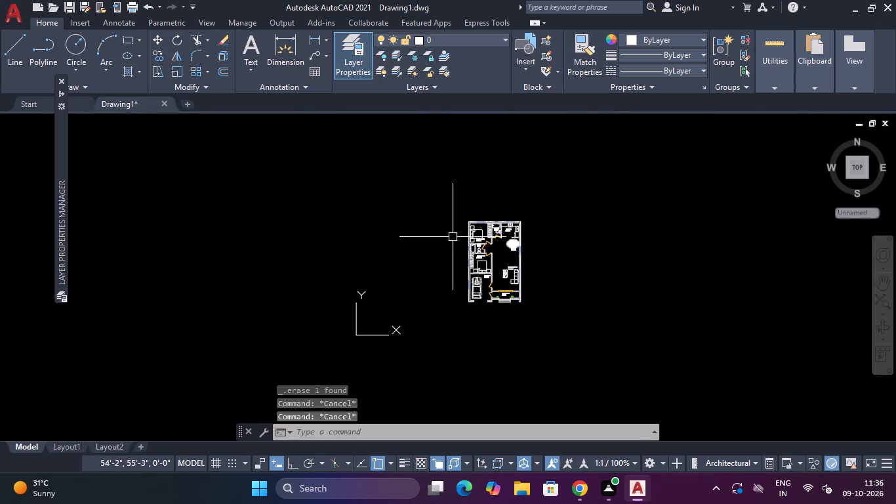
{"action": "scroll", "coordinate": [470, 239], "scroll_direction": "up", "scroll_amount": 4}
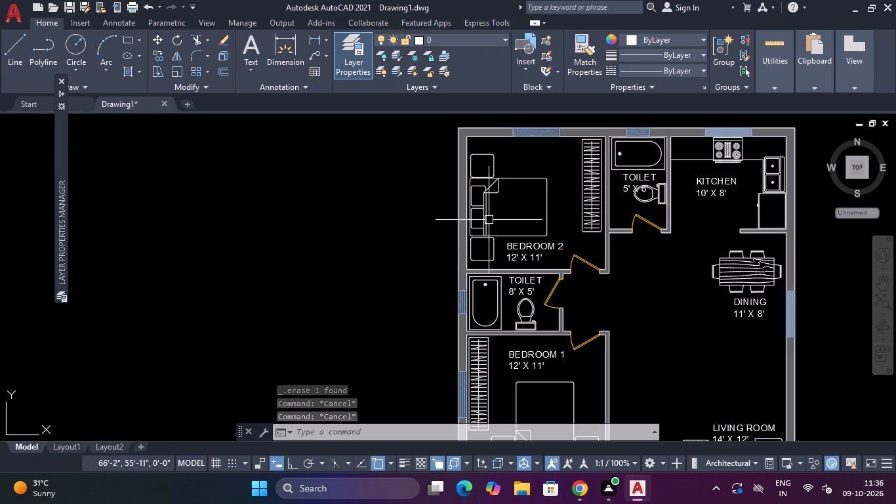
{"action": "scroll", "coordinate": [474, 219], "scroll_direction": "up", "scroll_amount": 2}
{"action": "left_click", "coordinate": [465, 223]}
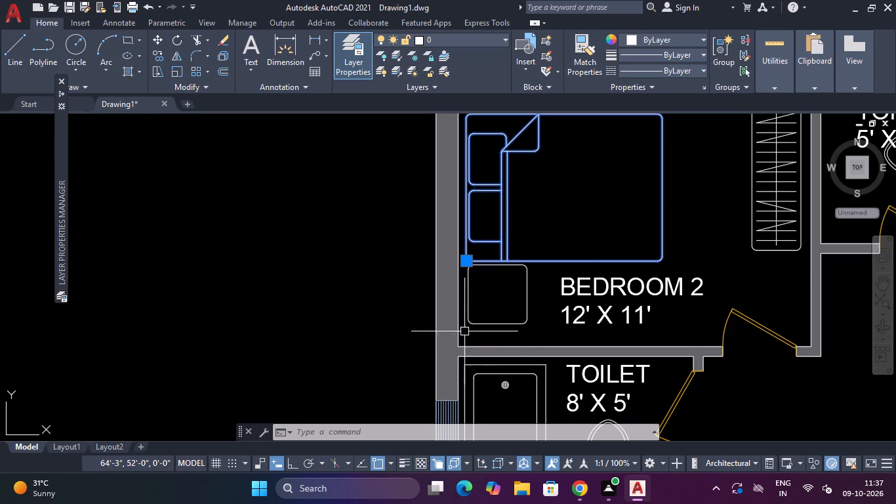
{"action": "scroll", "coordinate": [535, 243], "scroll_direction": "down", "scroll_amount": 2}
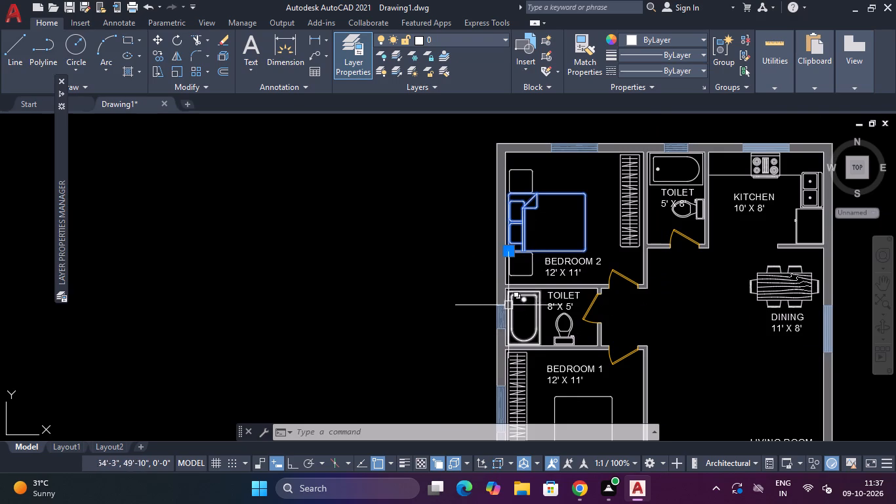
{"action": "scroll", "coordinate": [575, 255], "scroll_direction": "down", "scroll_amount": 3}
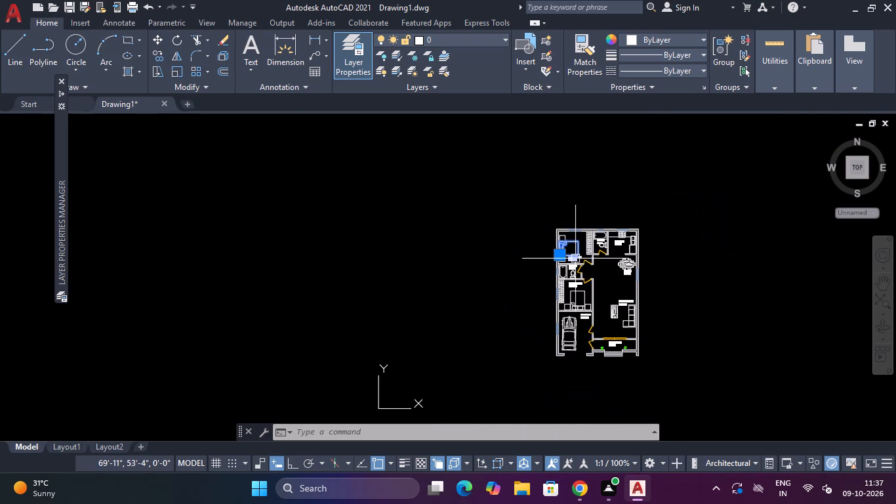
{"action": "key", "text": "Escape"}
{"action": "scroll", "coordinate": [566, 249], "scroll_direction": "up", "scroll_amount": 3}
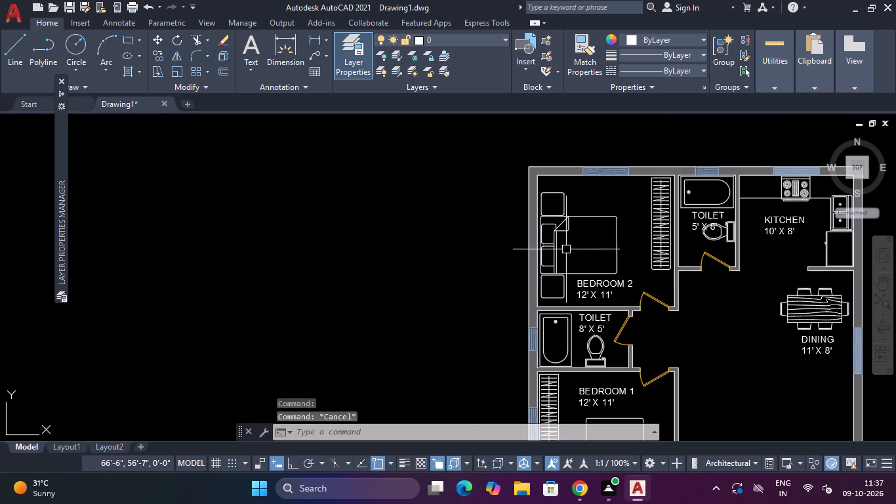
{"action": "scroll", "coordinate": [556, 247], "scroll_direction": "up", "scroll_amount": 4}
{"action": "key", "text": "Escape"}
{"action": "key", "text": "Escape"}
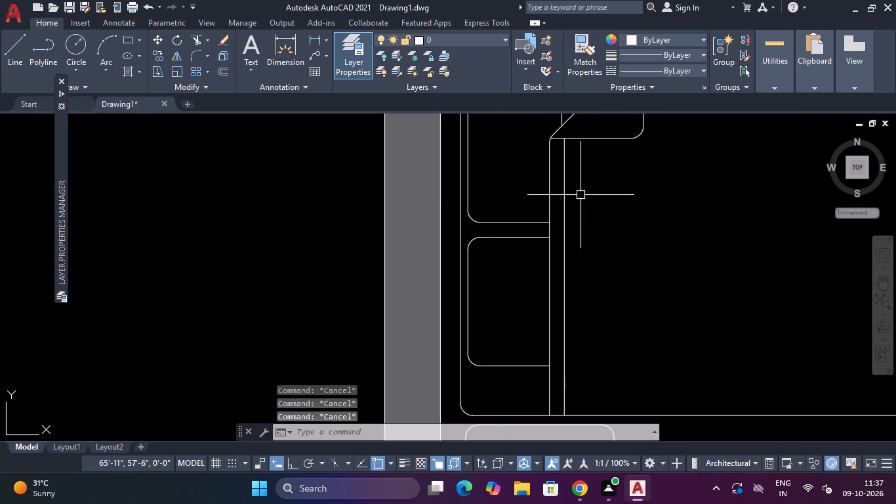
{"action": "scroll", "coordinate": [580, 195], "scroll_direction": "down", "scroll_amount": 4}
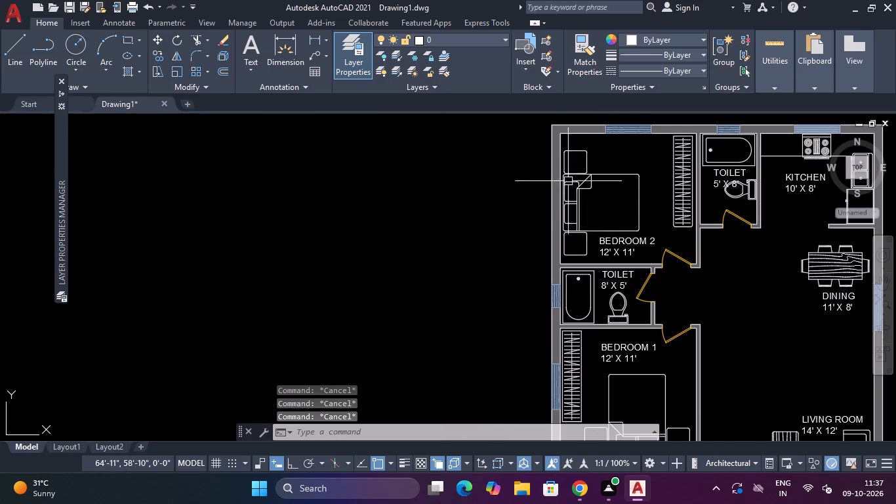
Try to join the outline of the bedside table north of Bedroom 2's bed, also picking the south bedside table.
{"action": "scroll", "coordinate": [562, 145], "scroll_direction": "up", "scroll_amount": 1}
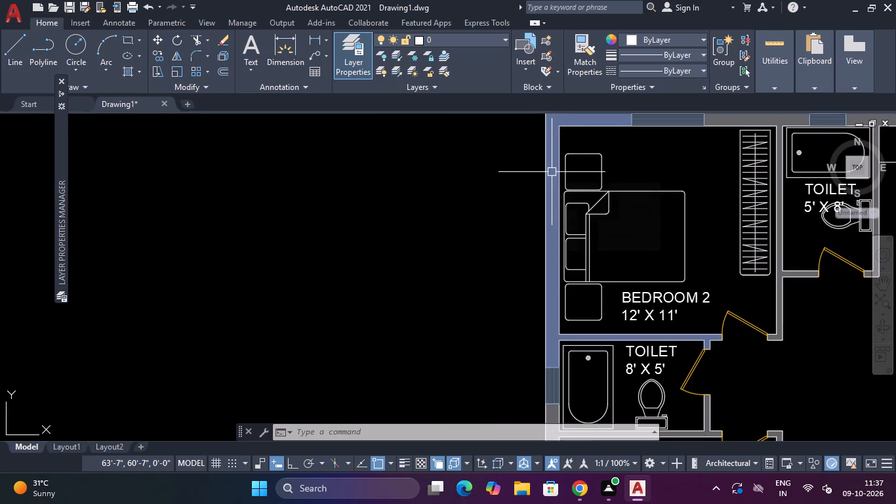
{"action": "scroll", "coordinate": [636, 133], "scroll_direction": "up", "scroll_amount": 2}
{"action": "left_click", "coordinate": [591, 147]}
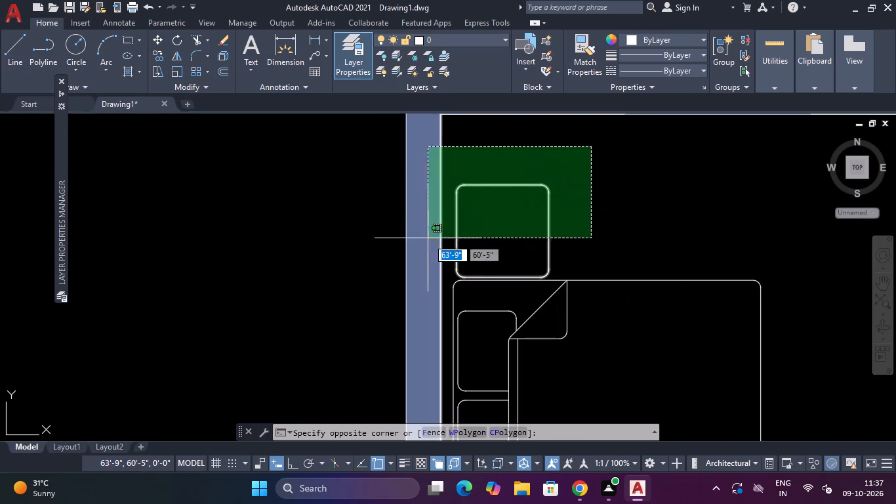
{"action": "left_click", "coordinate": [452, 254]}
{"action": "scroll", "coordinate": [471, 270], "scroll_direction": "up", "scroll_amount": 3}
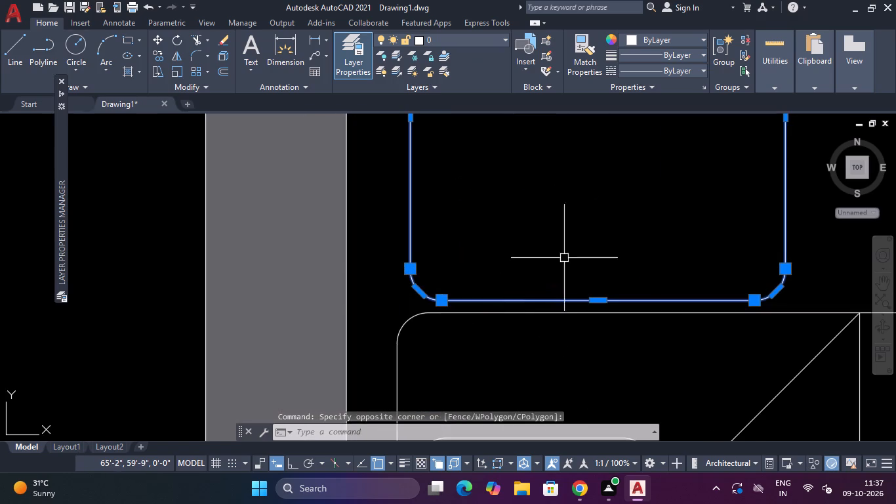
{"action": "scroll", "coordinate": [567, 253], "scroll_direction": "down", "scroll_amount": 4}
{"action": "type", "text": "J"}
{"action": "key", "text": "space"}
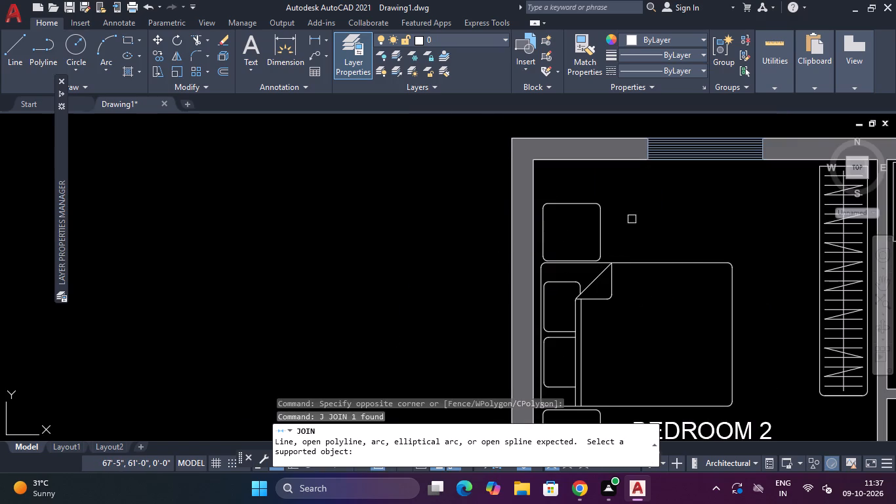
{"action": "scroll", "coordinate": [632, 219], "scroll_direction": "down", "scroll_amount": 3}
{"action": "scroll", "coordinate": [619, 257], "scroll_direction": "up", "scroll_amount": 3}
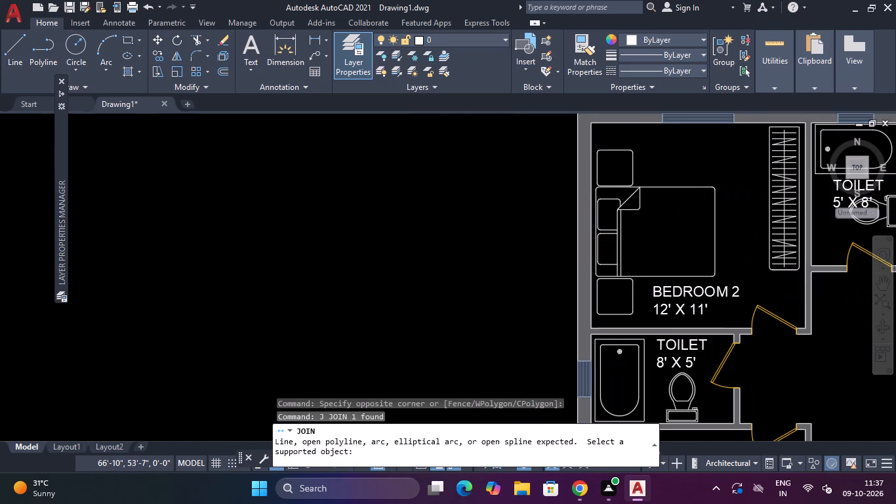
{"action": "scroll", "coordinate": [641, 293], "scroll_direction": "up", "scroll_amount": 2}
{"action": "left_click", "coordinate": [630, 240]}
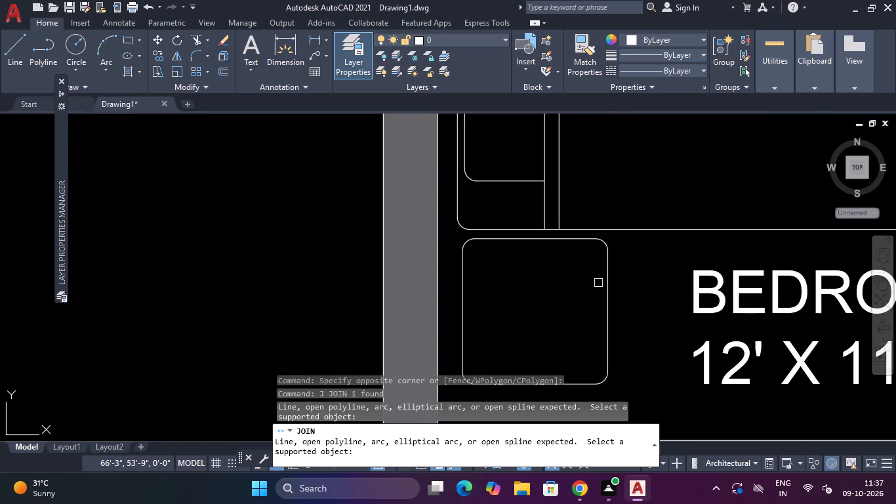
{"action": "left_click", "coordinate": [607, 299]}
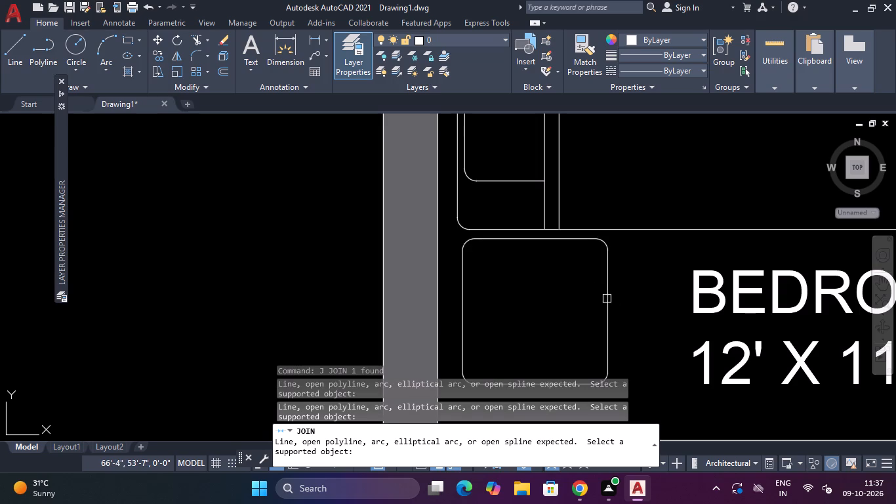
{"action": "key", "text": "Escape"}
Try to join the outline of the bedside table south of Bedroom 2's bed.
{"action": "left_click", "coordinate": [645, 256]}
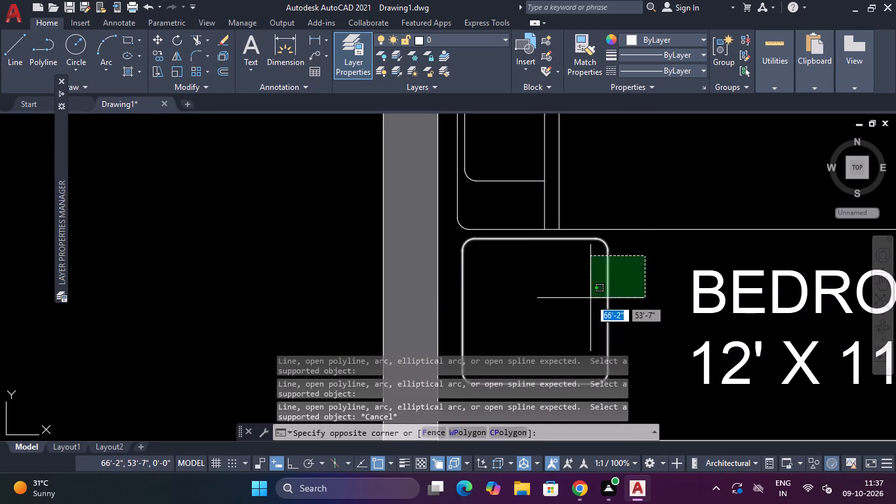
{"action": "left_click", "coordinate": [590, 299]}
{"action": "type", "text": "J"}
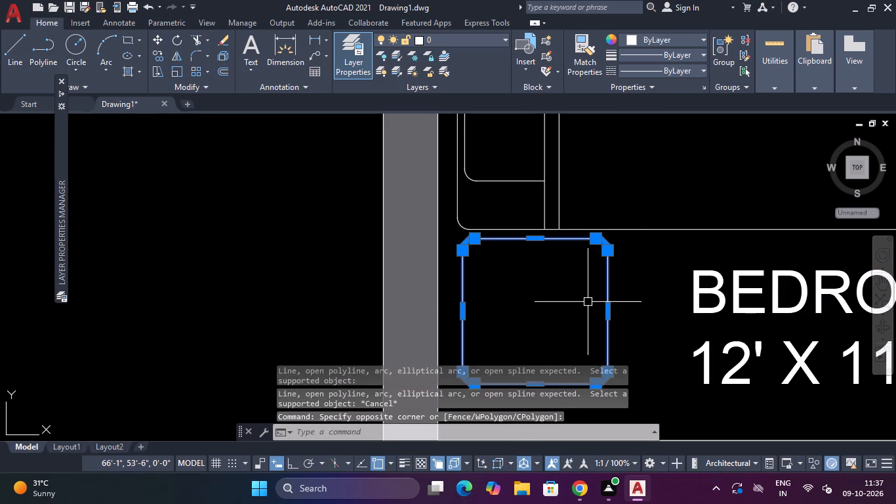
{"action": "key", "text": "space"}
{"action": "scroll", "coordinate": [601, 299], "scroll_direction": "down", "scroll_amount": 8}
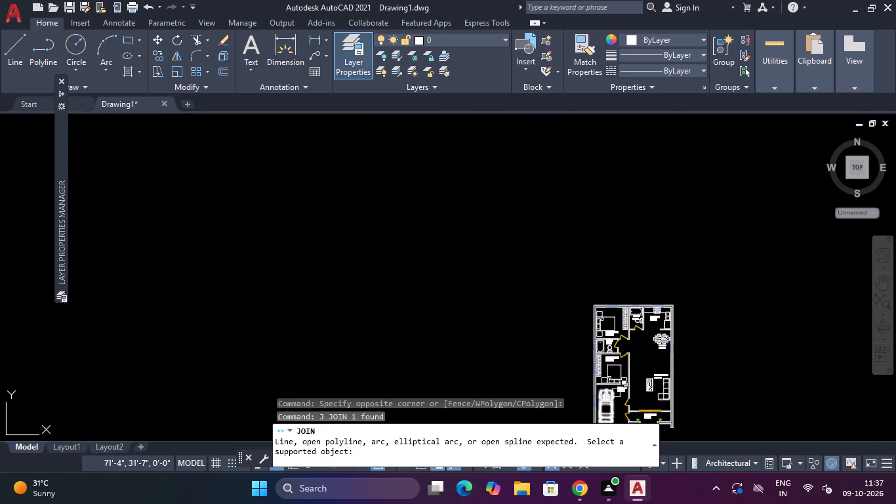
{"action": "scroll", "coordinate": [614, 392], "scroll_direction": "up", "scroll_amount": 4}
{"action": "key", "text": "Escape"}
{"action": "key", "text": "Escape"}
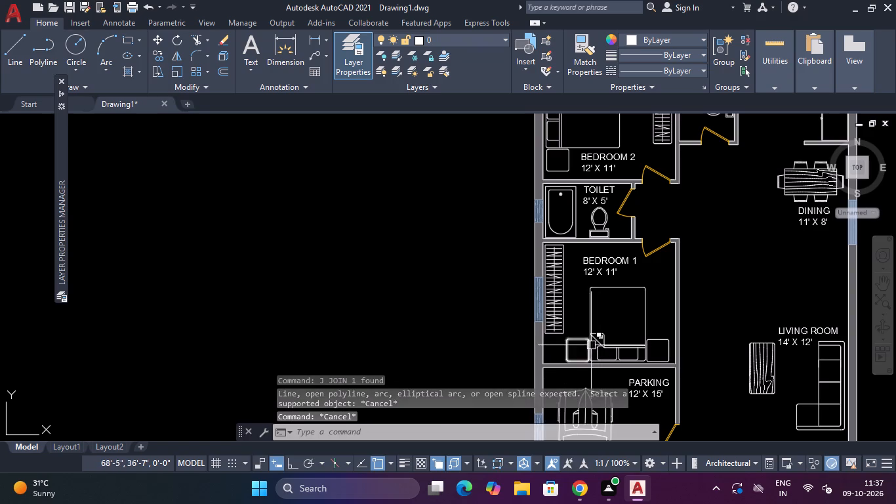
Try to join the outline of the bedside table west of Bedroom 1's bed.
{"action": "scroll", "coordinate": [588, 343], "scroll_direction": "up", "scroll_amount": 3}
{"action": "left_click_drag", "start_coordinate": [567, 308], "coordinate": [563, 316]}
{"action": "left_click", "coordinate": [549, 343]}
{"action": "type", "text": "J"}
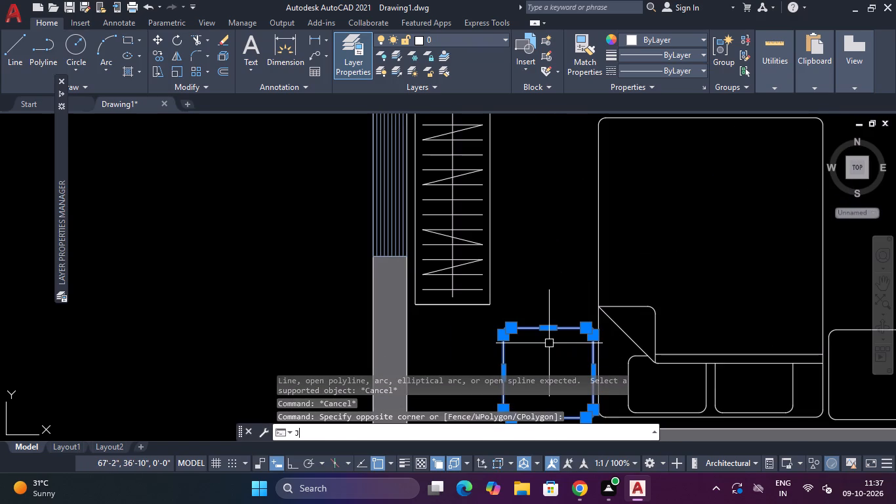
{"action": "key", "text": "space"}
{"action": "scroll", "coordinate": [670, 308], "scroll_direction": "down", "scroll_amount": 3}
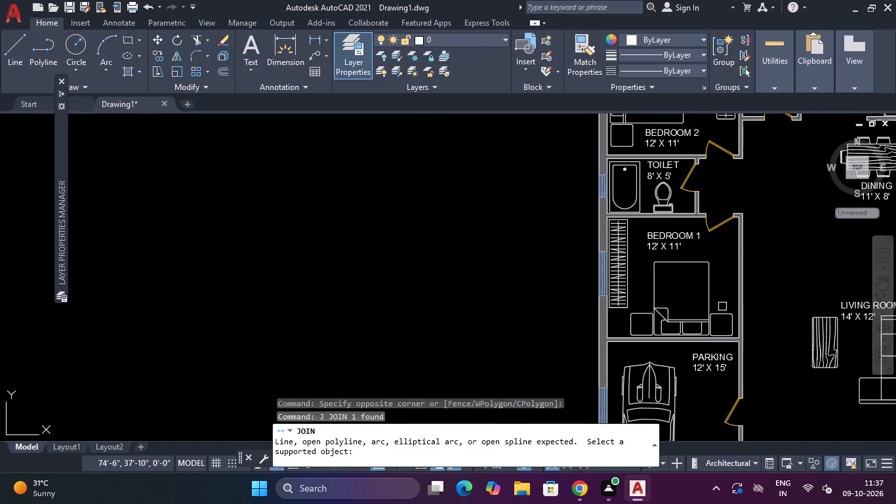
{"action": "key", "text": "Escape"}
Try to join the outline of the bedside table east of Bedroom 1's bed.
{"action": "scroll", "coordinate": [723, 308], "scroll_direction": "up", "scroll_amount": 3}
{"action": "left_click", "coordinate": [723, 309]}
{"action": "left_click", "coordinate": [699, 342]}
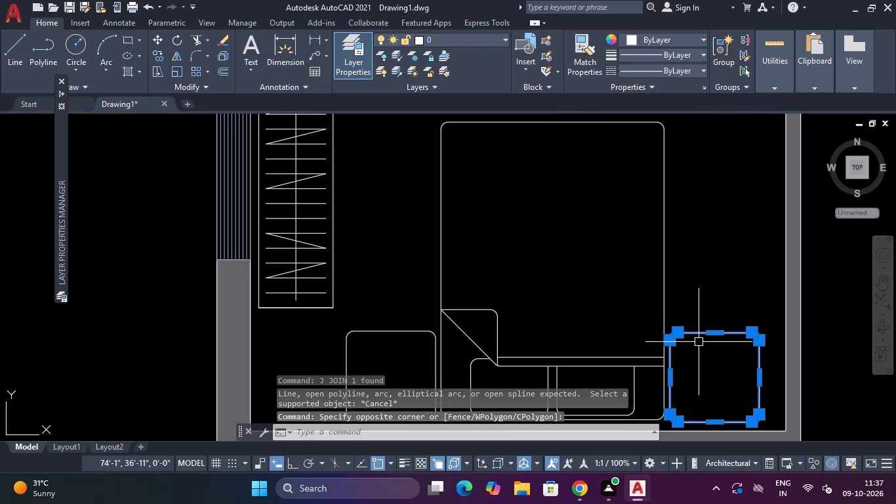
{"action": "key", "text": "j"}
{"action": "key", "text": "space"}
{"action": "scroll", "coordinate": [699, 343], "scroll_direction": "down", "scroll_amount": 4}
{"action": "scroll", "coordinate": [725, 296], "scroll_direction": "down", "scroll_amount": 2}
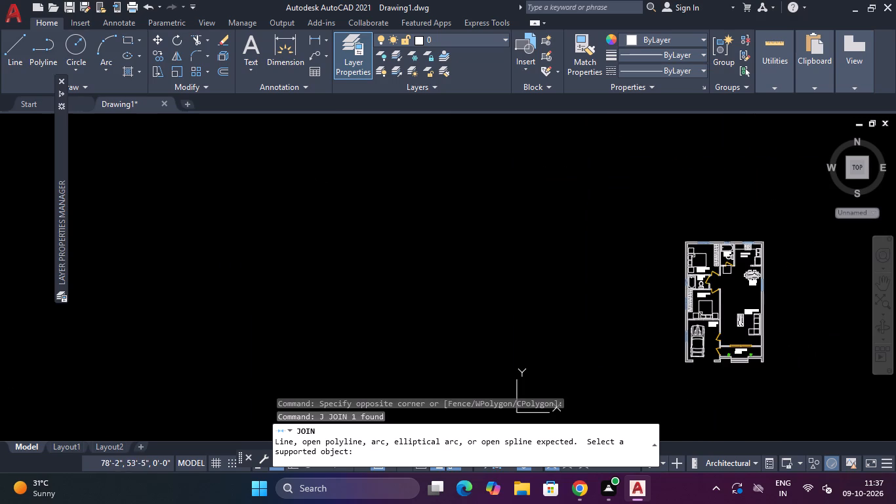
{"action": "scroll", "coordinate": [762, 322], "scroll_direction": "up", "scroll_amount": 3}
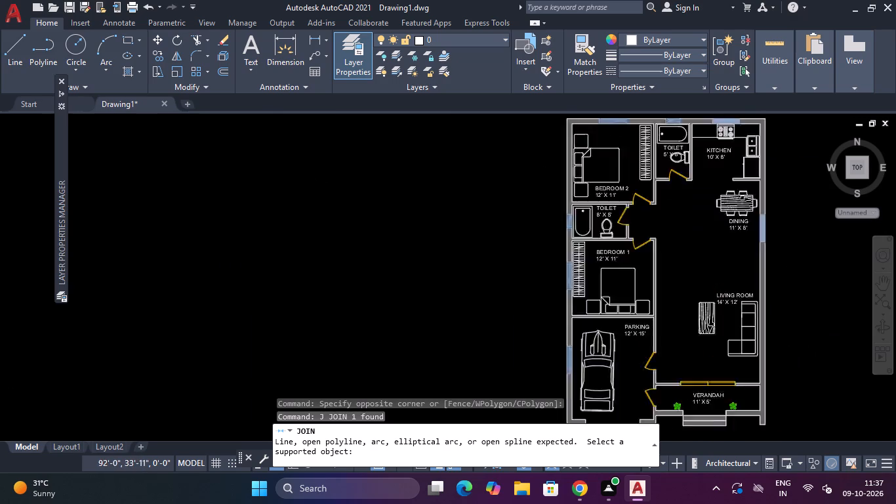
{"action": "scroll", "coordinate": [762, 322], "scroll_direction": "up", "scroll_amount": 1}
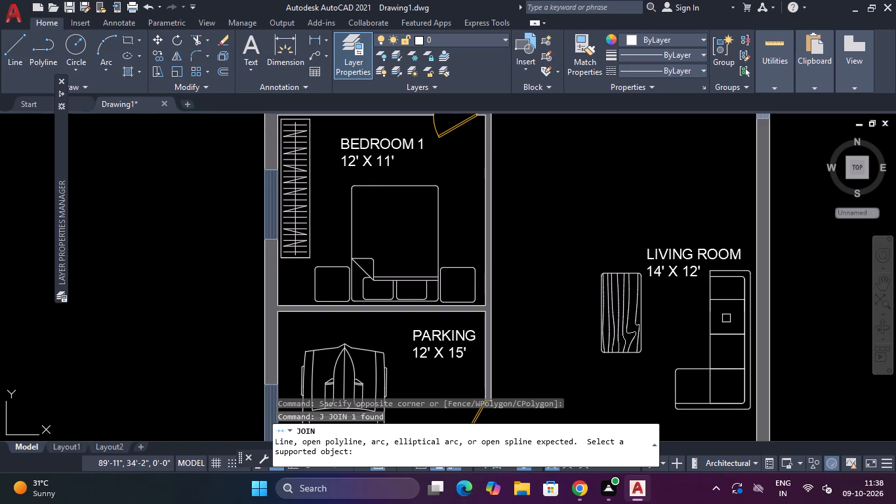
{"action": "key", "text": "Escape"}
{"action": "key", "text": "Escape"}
Draw a rectangle about 3'-10" by 1'-9" framing the PARKING 12' X 15' label.
{"action": "scroll", "coordinate": [413, 293], "scroll_direction": "down", "scroll_amount": 1}
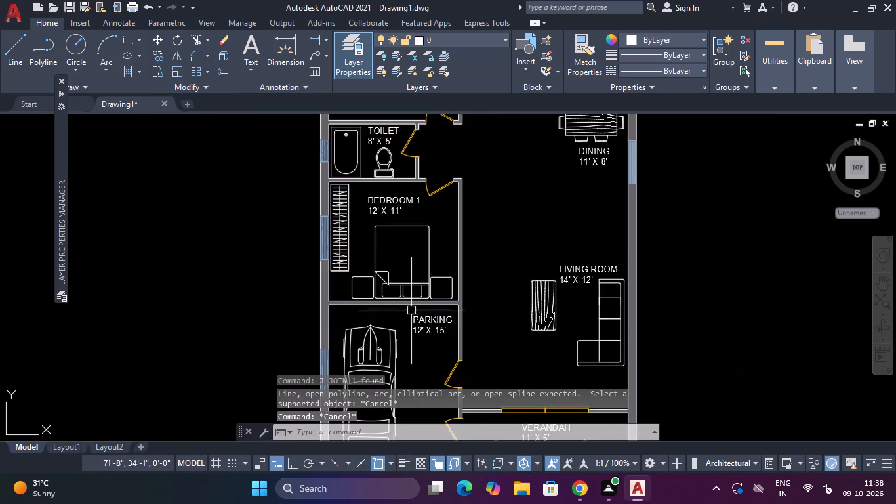
{"action": "scroll", "coordinate": [411, 312], "scroll_direction": "up", "scroll_amount": 1}
{"action": "type", "text": "REC"}
{"action": "key", "text": "space"}
{"action": "scroll", "coordinate": [408, 320], "scroll_direction": "up", "scroll_amount": 2}
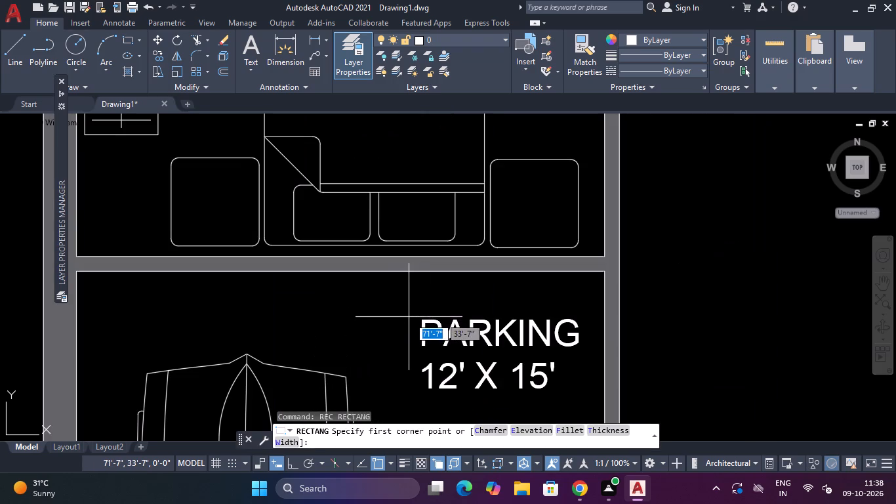
{"action": "left_click", "coordinate": [413, 316]}
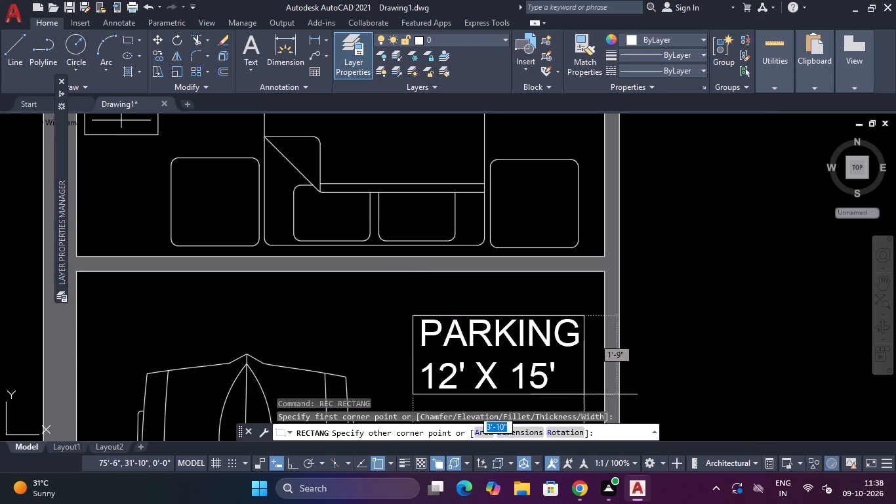
{"action": "left_click", "coordinate": [584, 392]}
{"action": "scroll", "coordinate": [584, 392], "scroll_direction": "down", "scroll_amount": 4}
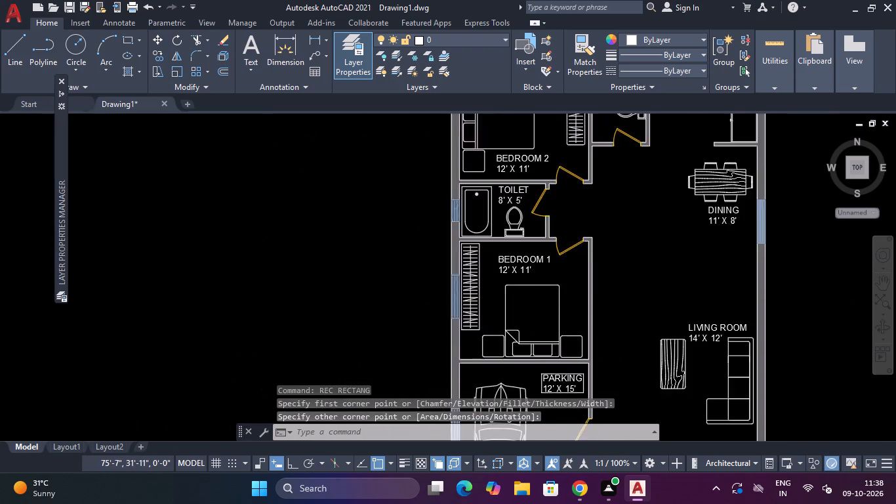
{"action": "key", "text": "Escape"}
Draw a rectangle about 5'-1" by 1'-8" framing the BEDROOM 1 12' X 11' label.
{"action": "middle_click_drag", "start_coordinate": [598, 387], "coordinate": [586, 316]}
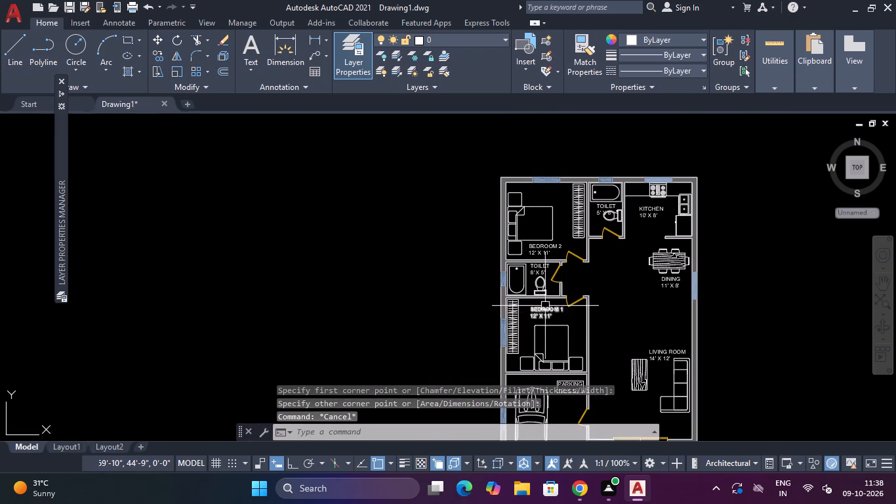
{"action": "scroll", "coordinate": [535, 304], "scroll_direction": "up", "scroll_amount": 2}
{"action": "key", "text": "space"}
{"action": "scroll", "coordinate": [525, 310], "scroll_direction": "up", "scroll_amount": 2}
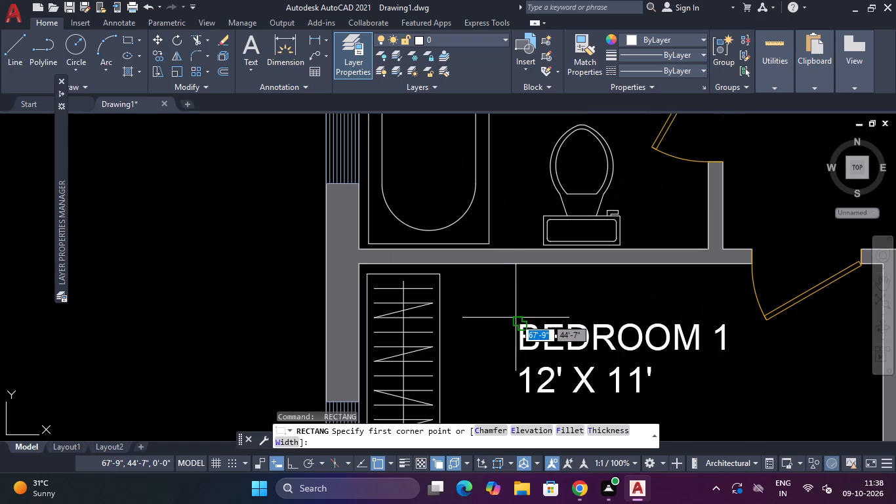
{"action": "left_click", "coordinate": [511, 320]}
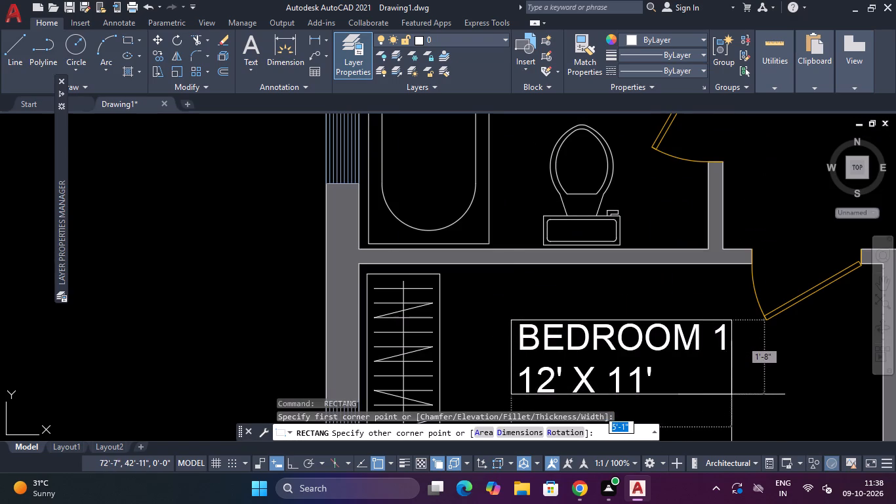
{"action": "left_click", "coordinate": [732, 394]}
Draw a rectangle framing the TOILET 8' X 5' label between the two bedrooms.
{"action": "scroll", "coordinate": [732, 394], "scroll_direction": "down", "scroll_amount": 2}
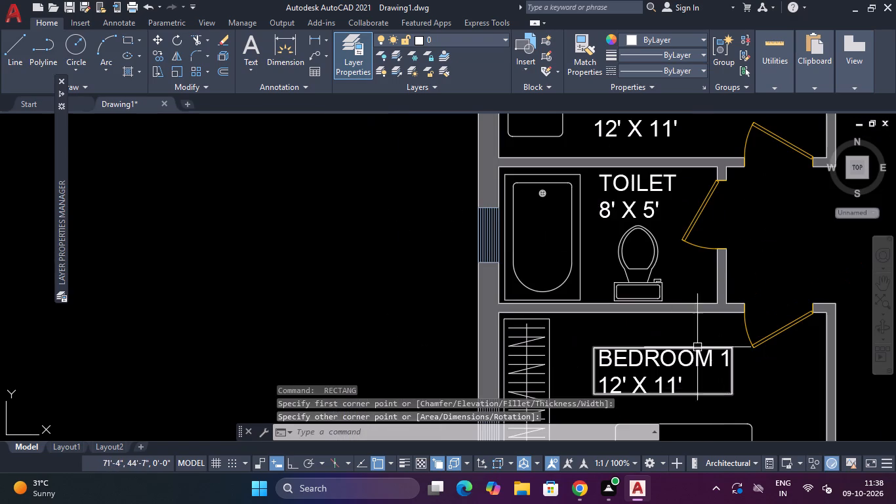
{"action": "key", "text": "space"}
{"action": "scroll", "coordinate": [600, 170], "scroll_direction": "up", "scroll_amount": 2}
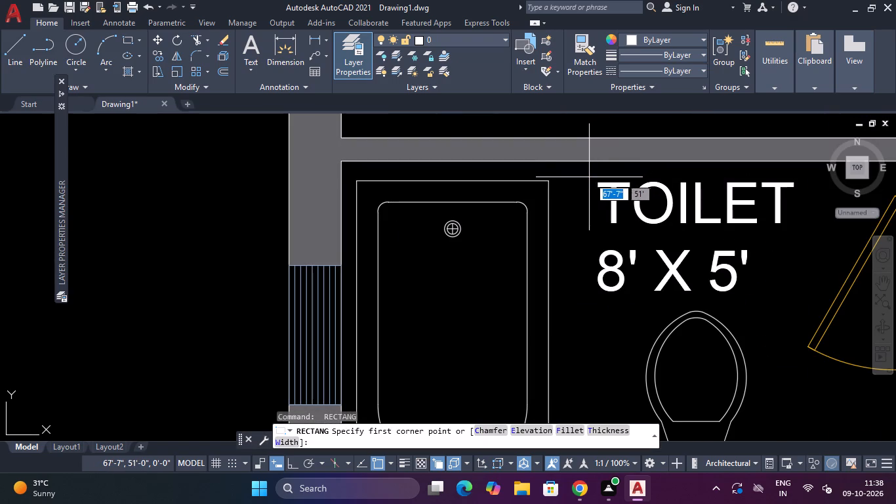
{"action": "left_click", "coordinate": [592, 181]}
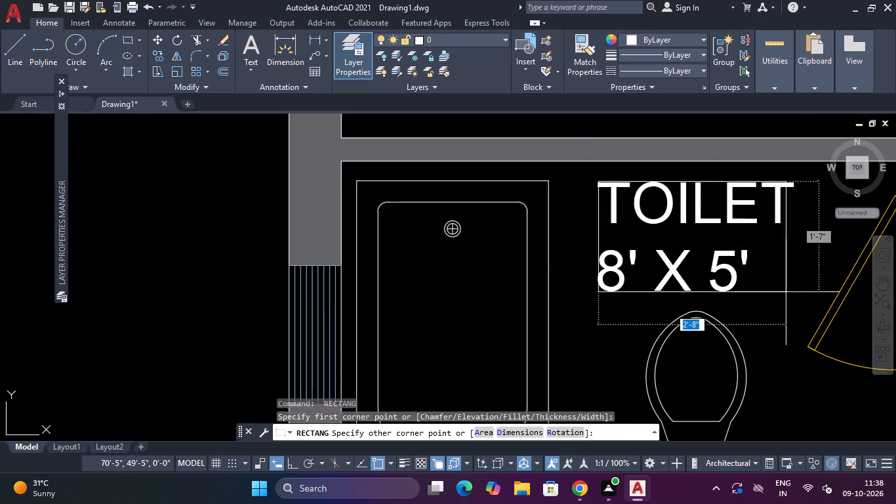
{"action": "left_click", "coordinate": [798, 298]}
Draw a rectangle framing the BEDROOM 2 12' X 11' label.
{"action": "scroll", "coordinate": [798, 299], "scroll_direction": "down", "scroll_amount": 4}
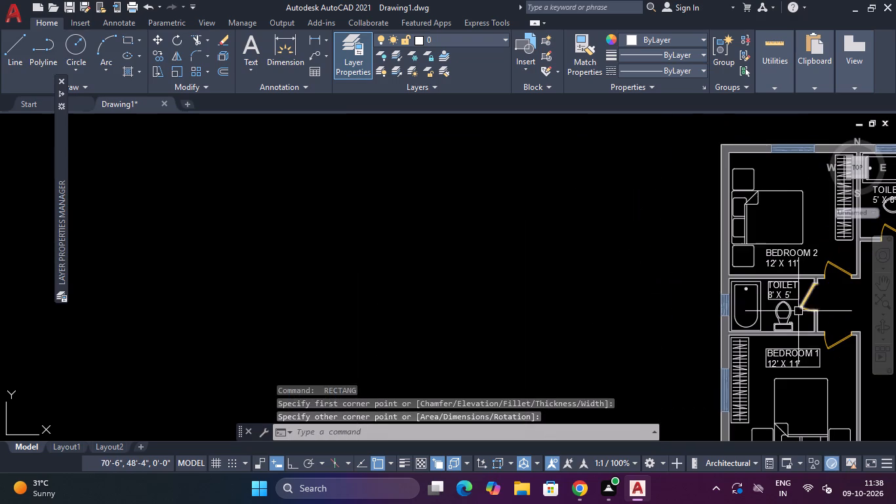
{"action": "key", "text": "space"}
{"action": "scroll", "coordinate": [768, 251], "scroll_direction": "up", "scroll_amount": 3}
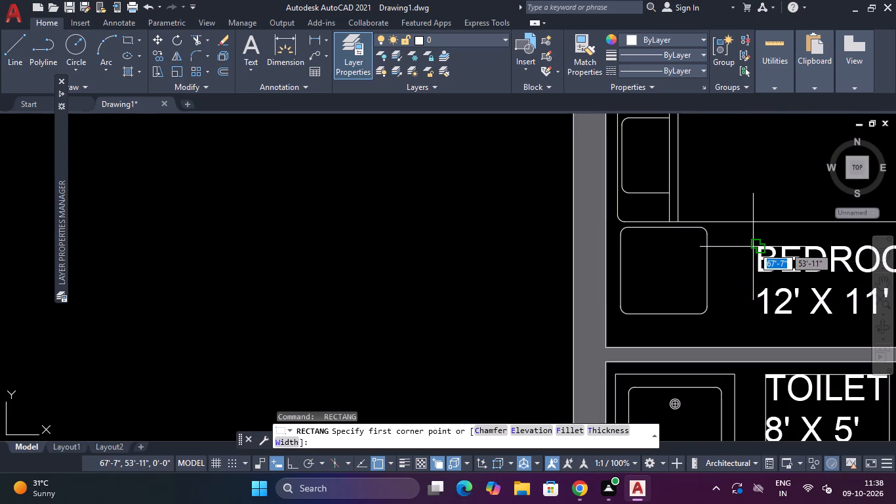
{"action": "left_click", "coordinate": [753, 247]}
{"action": "scroll", "coordinate": [861, 298], "scroll_direction": "down", "scroll_amount": 5}
{"action": "middle_click_drag", "start_coordinate": [849, 299], "coordinate": [669, 314]}
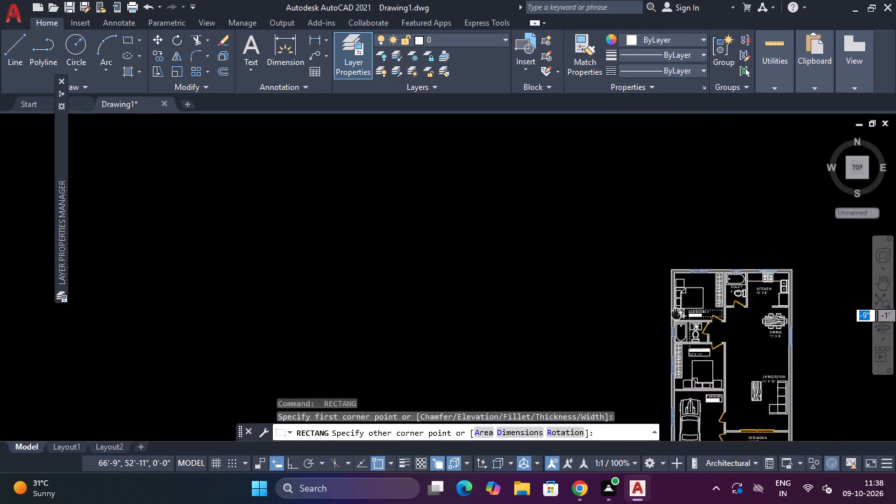
{"action": "middle_click_drag", "start_coordinate": [669, 314], "coordinate": [514, 294]}
{"action": "scroll", "coordinate": [548, 298], "scroll_direction": "up", "scroll_amount": 3}
{"action": "scroll", "coordinate": [494, 289], "scroll_direction": "up", "scroll_amount": 2}
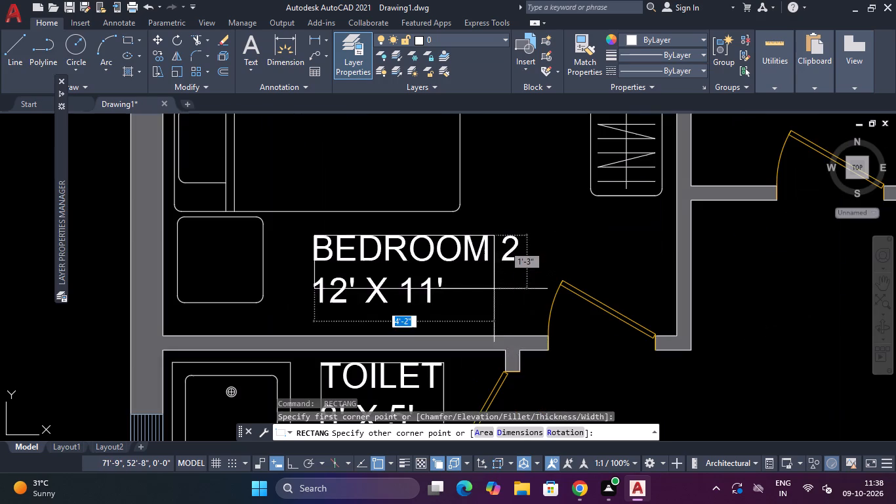
{"action": "left_click", "coordinate": [521, 306]}
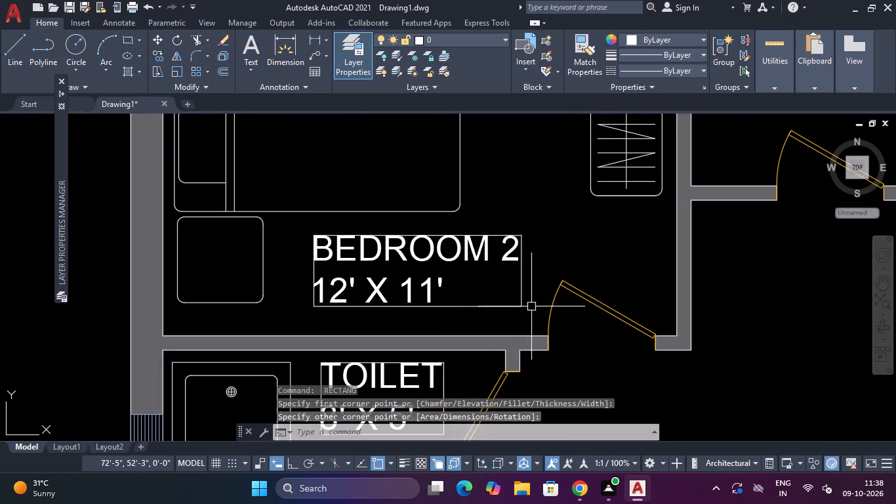
Draw a rectangle framing the KITCHEN 10' X 8' label.
{"action": "scroll", "coordinate": [553, 306], "scroll_direction": "down", "scroll_amount": 3}
{"action": "key", "text": "space"}
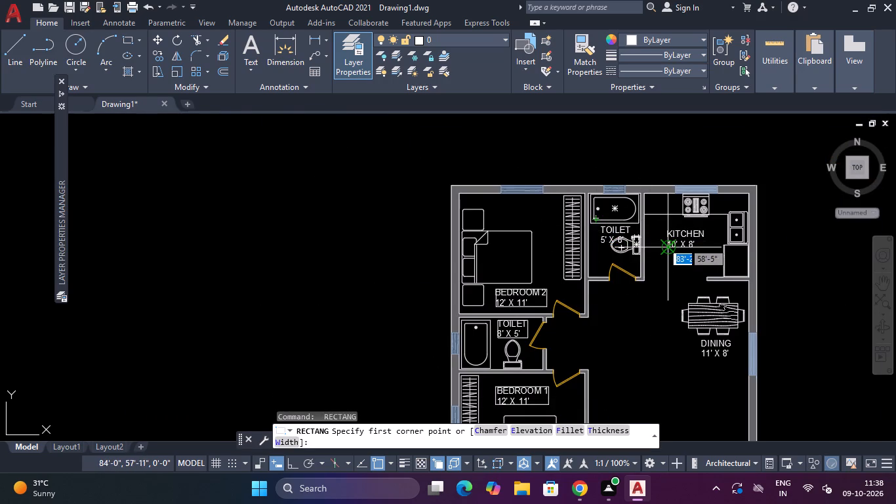
{"action": "scroll", "coordinate": [662, 242], "scroll_direction": "up", "scroll_amount": 3}
{"action": "left_click", "coordinate": [670, 191]}
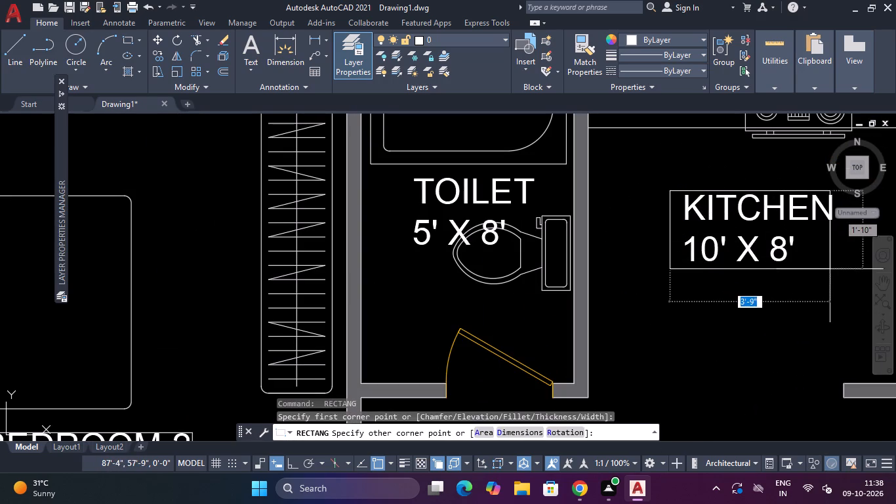
{"action": "left_click", "coordinate": [838, 262]}
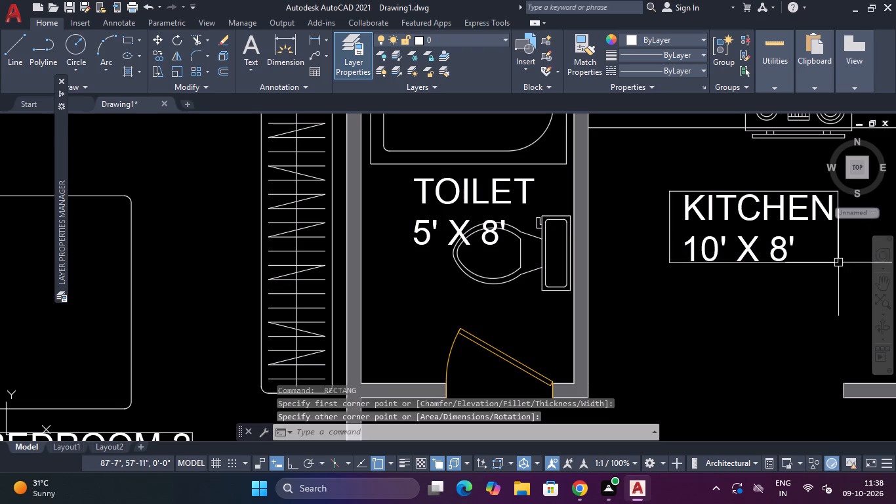
Move the TOILET 5' X 8' label southwest, closer to that toilet's west wall and door.
{"action": "left_click", "coordinate": [441, 188]}
{"action": "type", "text": "M"}
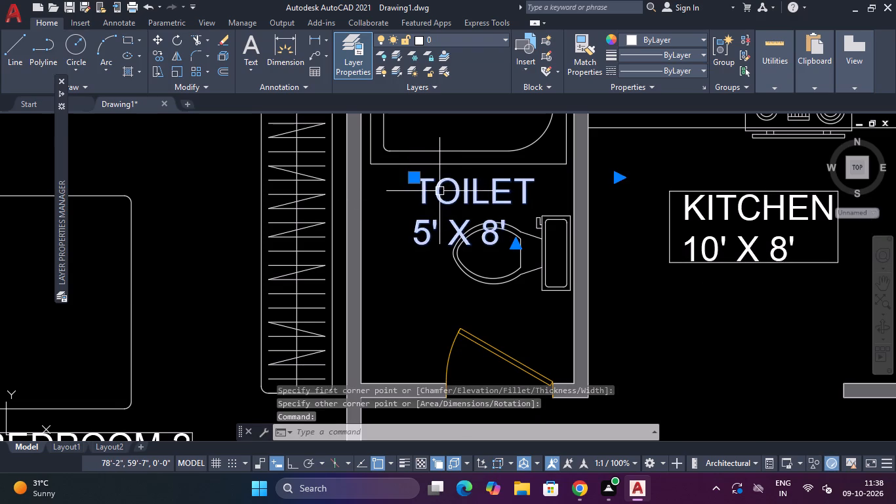
{"action": "key", "text": "space"}
{"action": "left_click", "coordinate": [439, 192]}
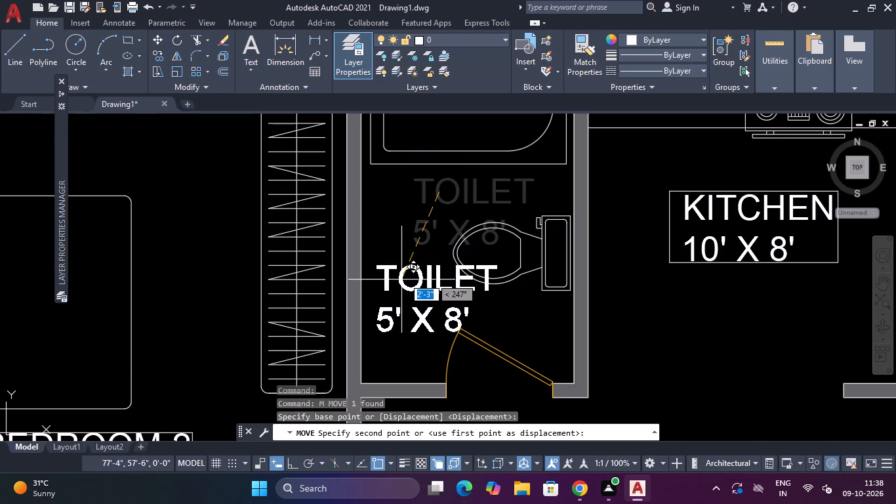
{"action": "left_click", "coordinate": [405, 264]}
{"action": "key", "text": "Escape"}
{"action": "key", "text": "Escape"}
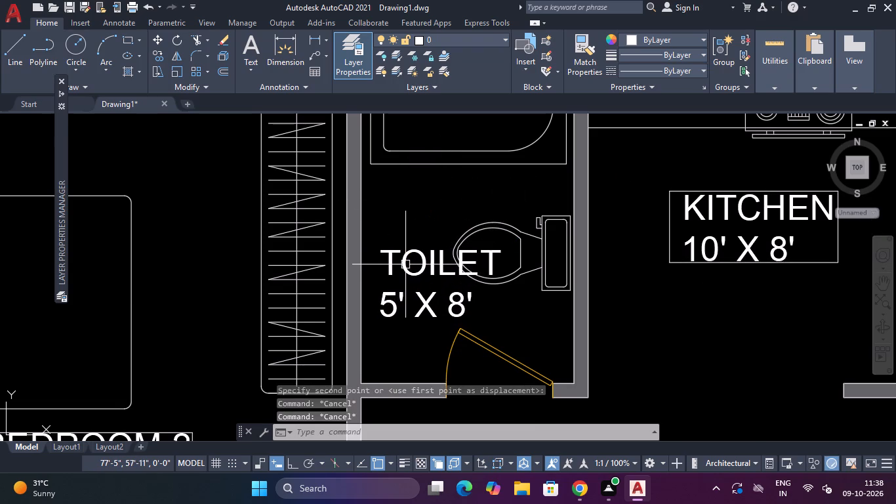
Draw a rectangle about 2'-11" by 1'-7" framing the moved TOILET 5' X 8' label.
{"action": "type", "text": "REC"}
{"action": "key", "text": "space"}
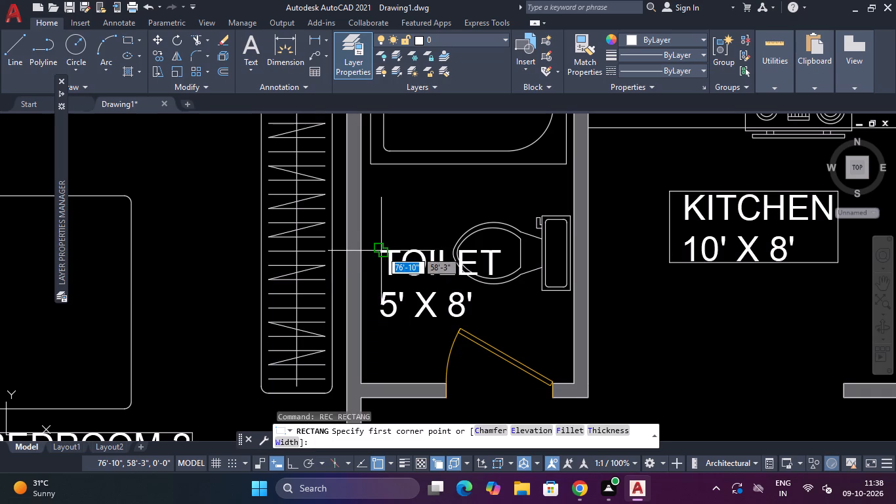
{"action": "scroll", "coordinate": [378, 251], "scroll_direction": "up", "scroll_amount": 1}
{"action": "left_click", "coordinate": [376, 250]}
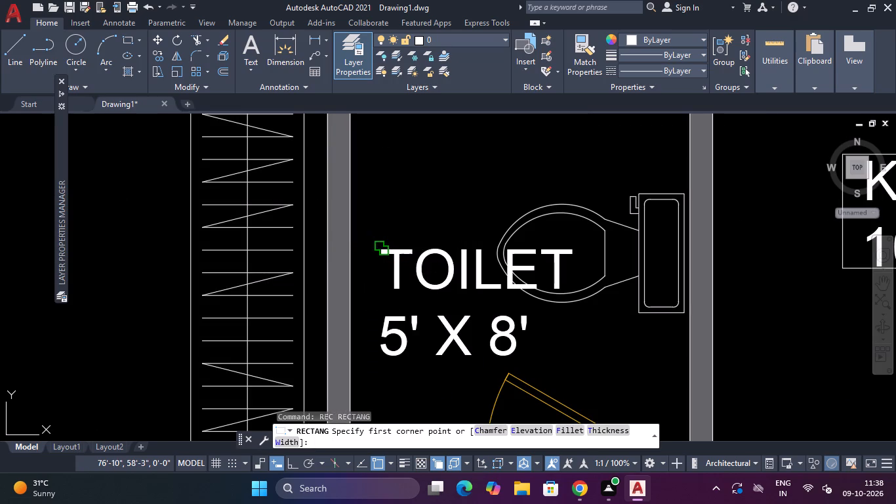
{"action": "left_click", "coordinate": [579, 356]}
Draw a rectangle framing the DINING 11' X 8' label south of the dining table.
{"action": "scroll", "coordinate": [584, 354], "scroll_direction": "down", "scroll_amount": 2}
{"action": "scroll", "coordinate": [650, 355], "scroll_direction": "down", "scroll_amount": 2}
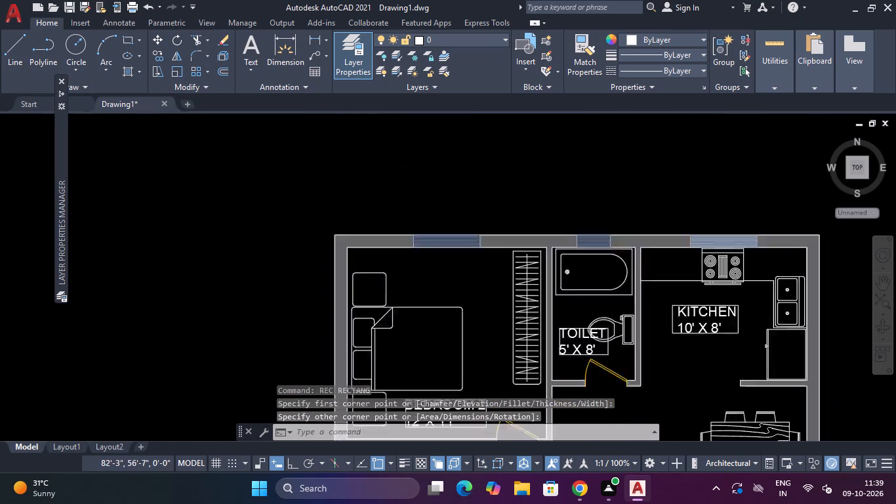
{"action": "scroll", "coordinate": [651, 356], "scroll_direction": "down", "scroll_amount": 2}
{"action": "scroll", "coordinate": [661, 371], "scroll_direction": "up", "scroll_amount": 3}
{"action": "middle_click_drag", "start_coordinate": [677, 415], "coordinate": [619, 314]}
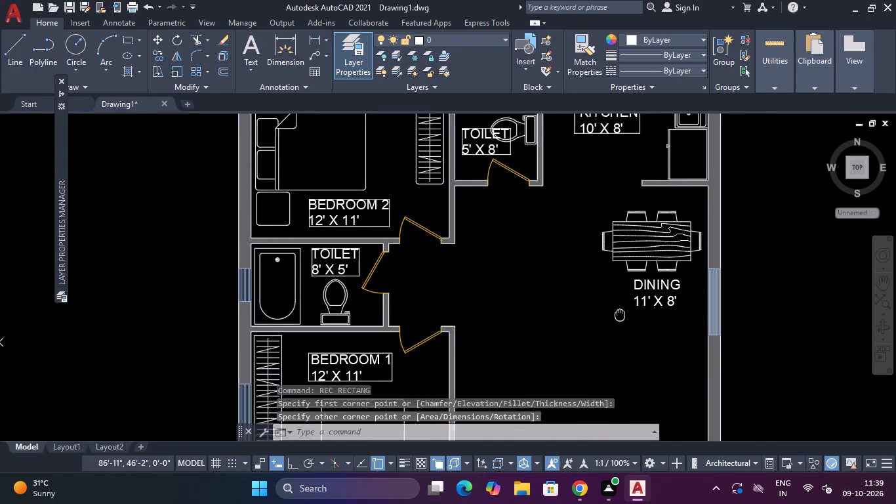
{"action": "middle_click_drag", "start_coordinate": [619, 314], "coordinate": [618, 311]}
{"action": "scroll", "coordinate": [640, 275], "scroll_direction": "up", "scroll_amount": 1}
{"action": "key", "text": "space"}
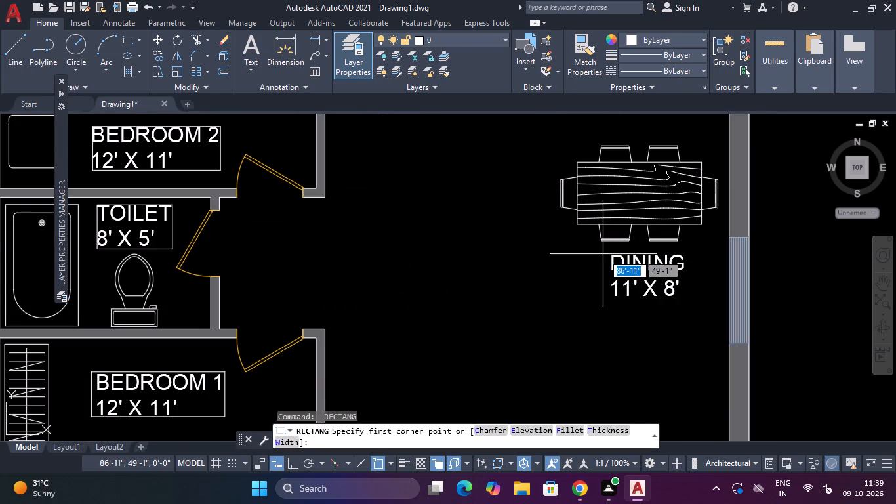
{"action": "left_click", "coordinate": [605, 255]}
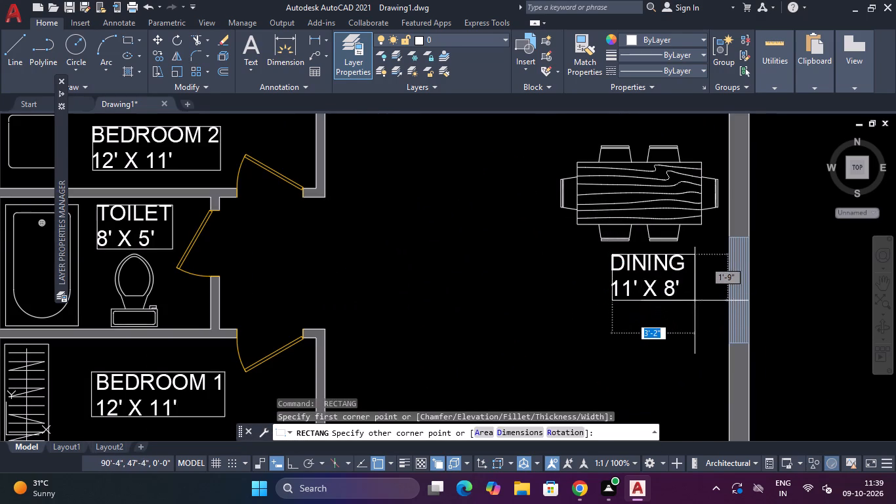
{"action": "left_click", "coordinate": [689, 298]}
Draw a rectangle framing the LIVING ROOM 14' X 12' label, overlapping the sofa's north end.
{"action": "scroll", "coordinate": [680, 318], "scroll_direction": "down", "scroll_amount": 2}
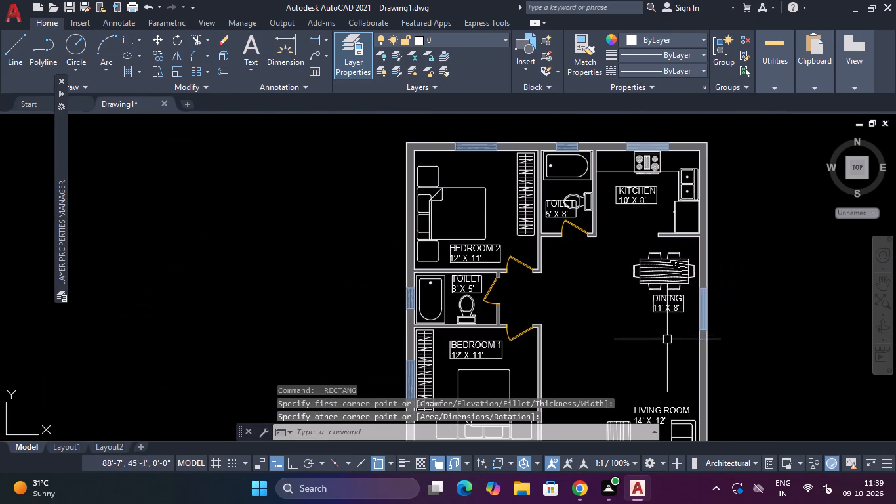
{"action": "scroll", "coordinate": [658, 339], "scroll_direction": "down", "scroll_amount": 2}
{"action": "scroll", "coordinate": [656, 374], "scroll_direction": "up", "scroll_amount": 3}
{"action": "key", "text": "space"}
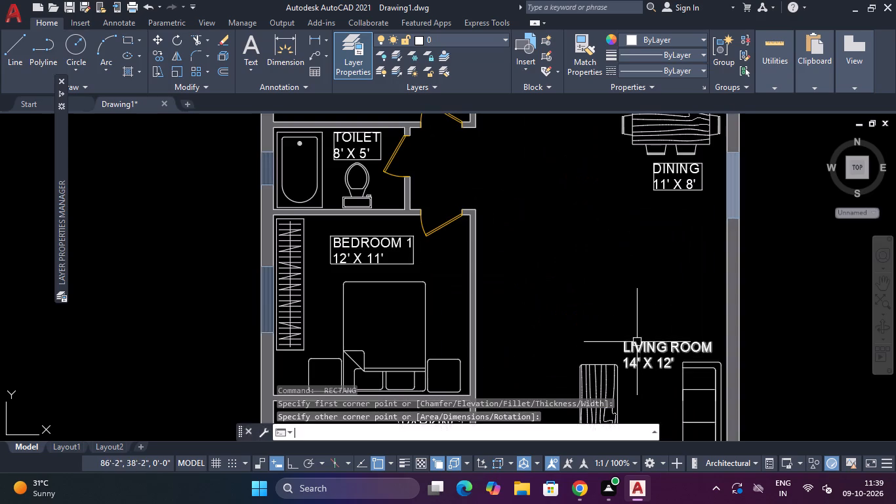
{"action": "scroll", "coordinate": [605, 337], "scroll_direction": "up", "scroll_amount": 3}
{"action": "scroll", "coordinate": [641, 359], "scroll_direction": "down", "scroll_amount": 3}
{"action": "scroll", "coordinate": [655, 388], "scroll_direction": "up", "scroll_amount": 1}
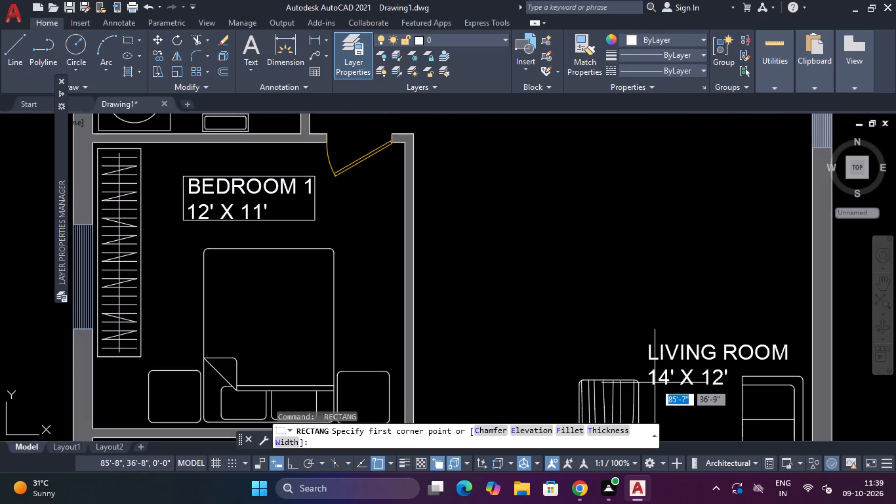
{"action": "left_click", "coordinate": [640, 340]}
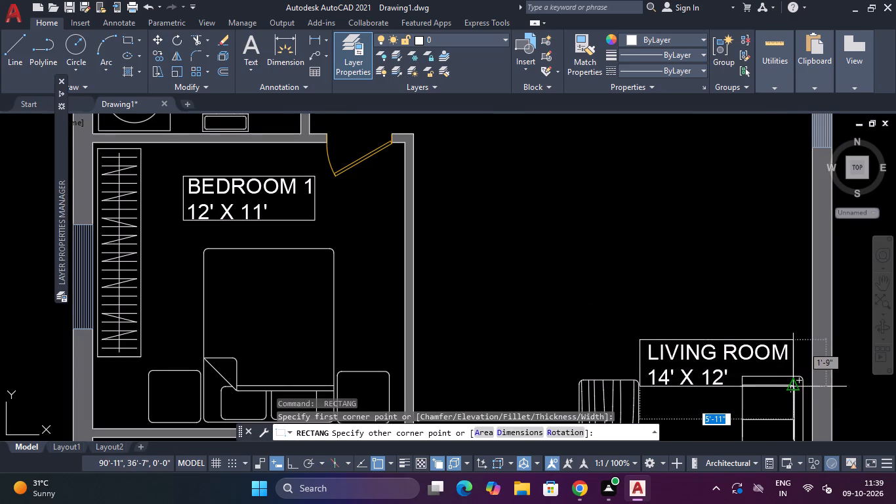
{"action": "left_click", "coordinate": [798, 389]}
{"action": "key", "text": "Escape"}
Trim the LIVING ROOM label frame's east side and the part of its south edge overlapping the sofa.
{"action": "scroll", "coordinate": [786, 366], "scroll_direction": "up", "scroll_amount": 1}
{"action": "middle_click_drag", "start_coordinate": [784, 362], "coordinate": [424, 235]}
{"action": "key", "text": "Escape"}
{"action": "key", "text": "Escape"}
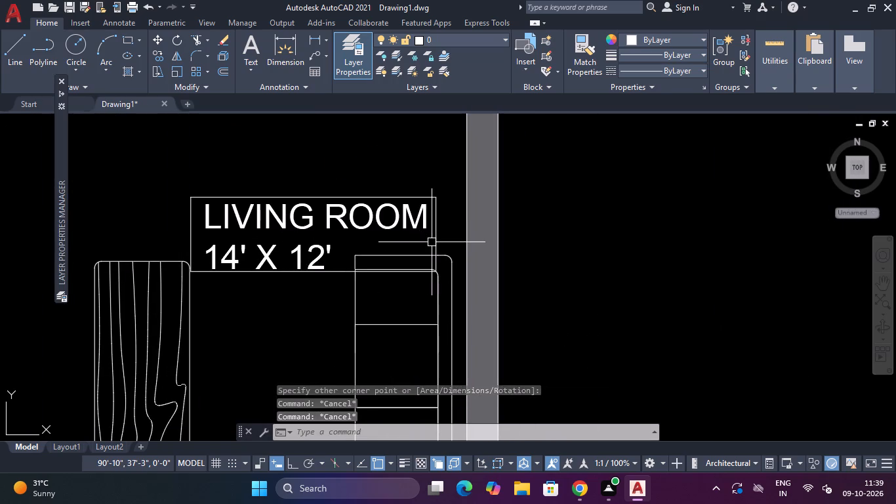
{"action": "type", "text": "TR"}
{"action": "key", "text": "space"}
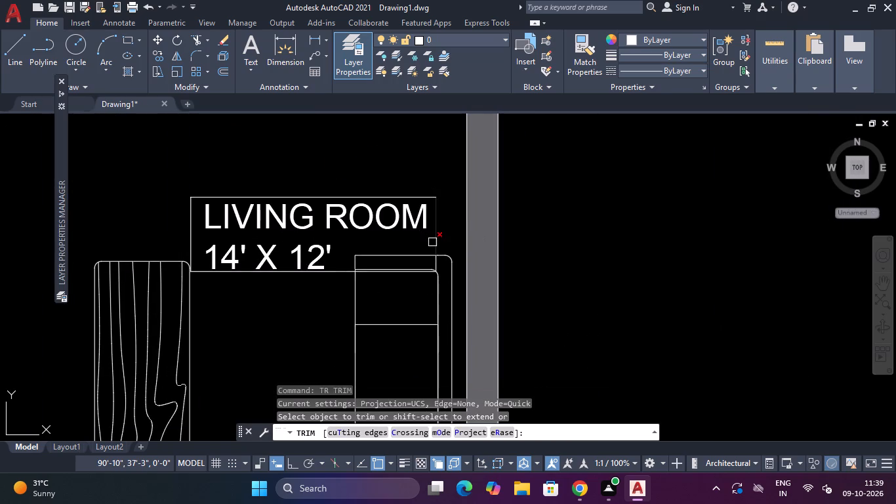
{"action": "left_click", "coordinate": [438, 240]}
{"action": "left_click", "coordinate": [436, 266]}
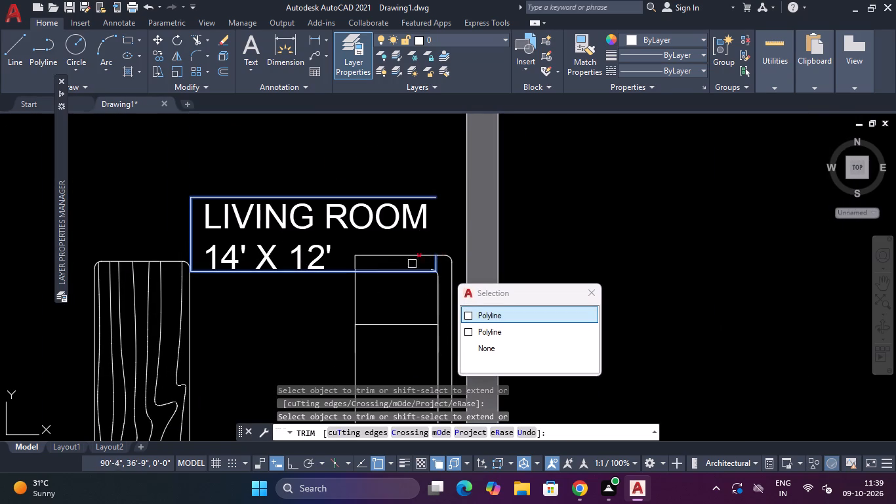
{"action": "scroll", "coordinate": [439, 260], "scroll_direction": "up", "scroll_amount": 3}
{"action": "left_click", "coordinate": [430, 264]}
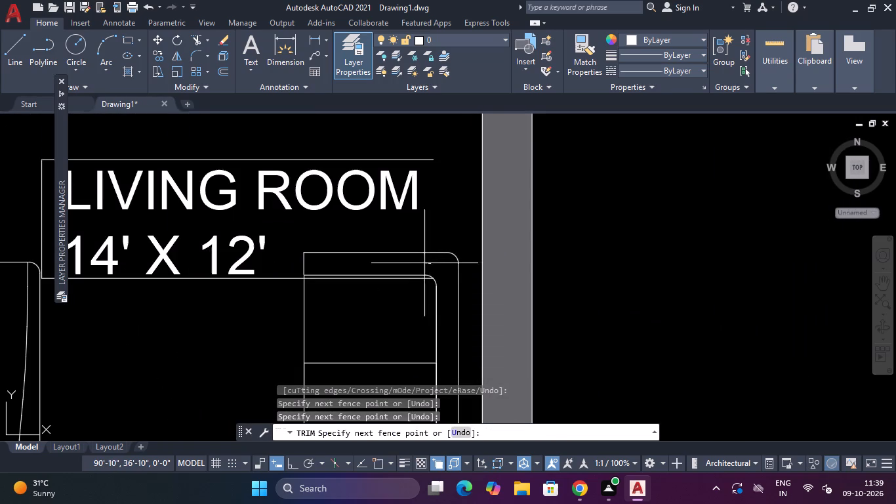
{"action": "key", "text": "Escape"}
{"action": "scroll", "coordinate": [327, 281], "scroll_direction": "up", "scroll_amount": 3}
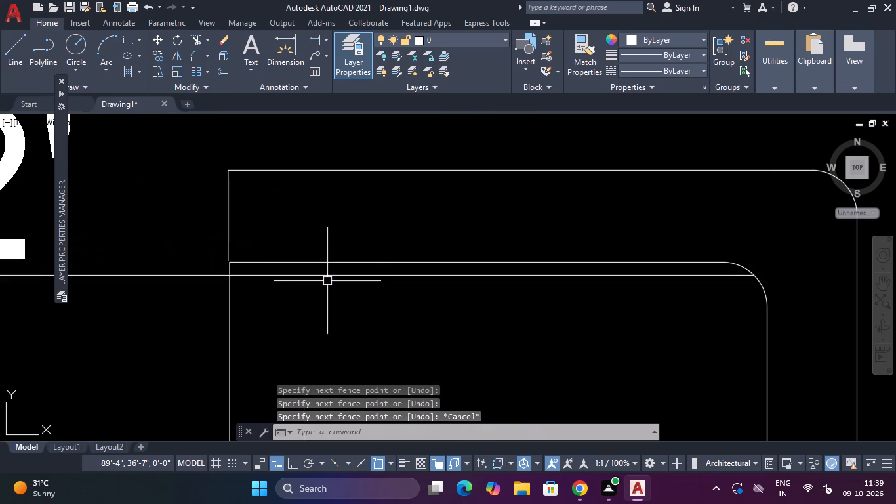
{"action": "key", "text": "space"}
{"action": "left_click", "coordinate": [335, 274]}
{"action": "scroll", "coordinate": [316, 282], "scroll_direction": "down", "scroll_amount": 2}
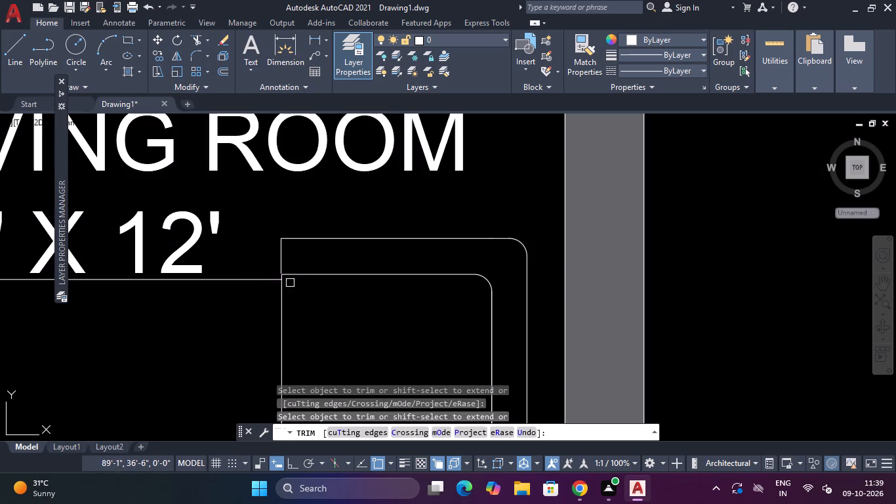
Trim away the remaining north, west and south edges of the LIVING ROOM 14' X 12' label frame.
{"action": "scroll", "coordinate": [252, 267], "scroll_direction": "down", "scroll_amount": 3}
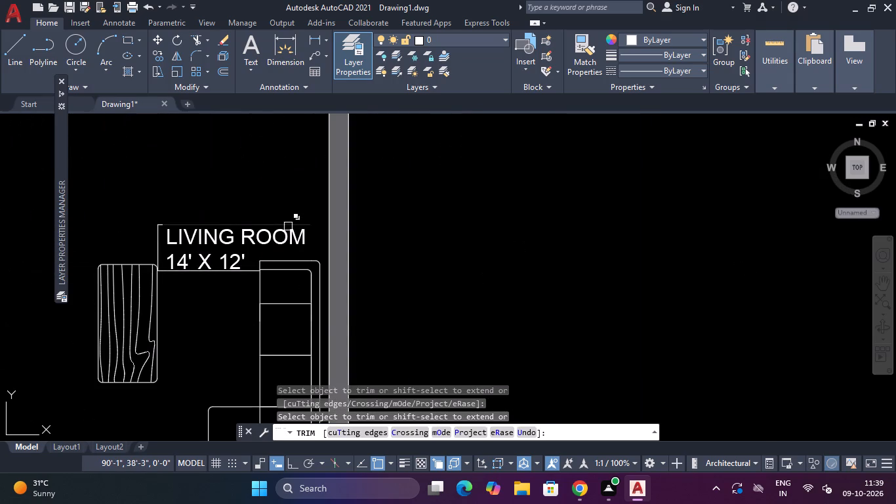
{"action": "left_click", "coordinate": [288, 226]}
{"action": "left_click", "coordinate": [340, 270]}
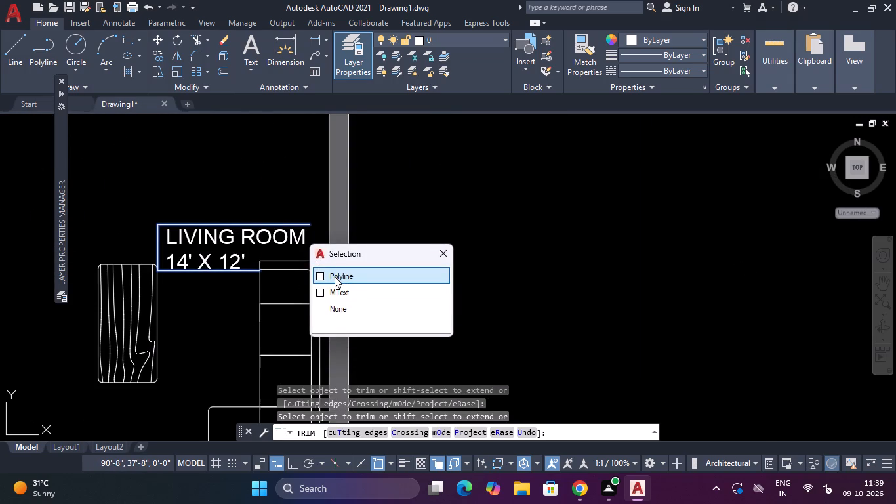
{"action": "left_click", "coordinate": [335, 276]}
{"action": "double_click", "coordinate": [332, 276]}
{"action": "left_click", "coordinate": [403, 275]}
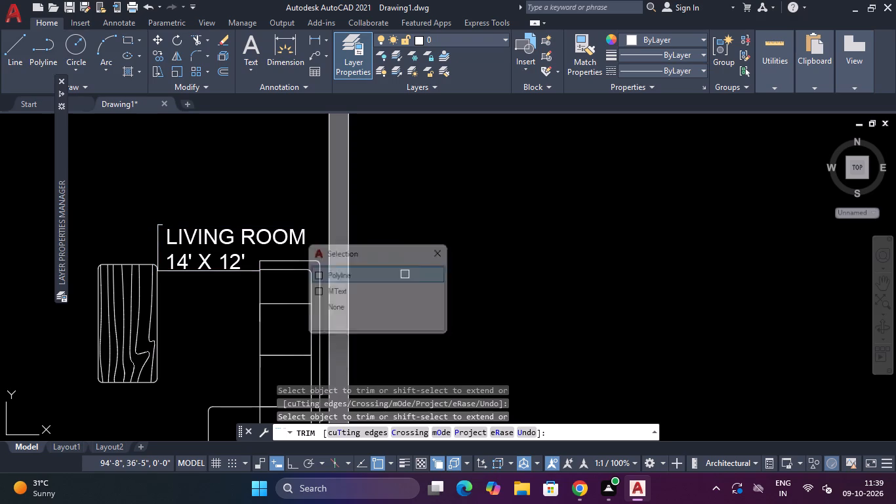
{"action": "scroll", "coordinate": [163, 223], "scroll_direction": "up", "scroll_amount": 2}
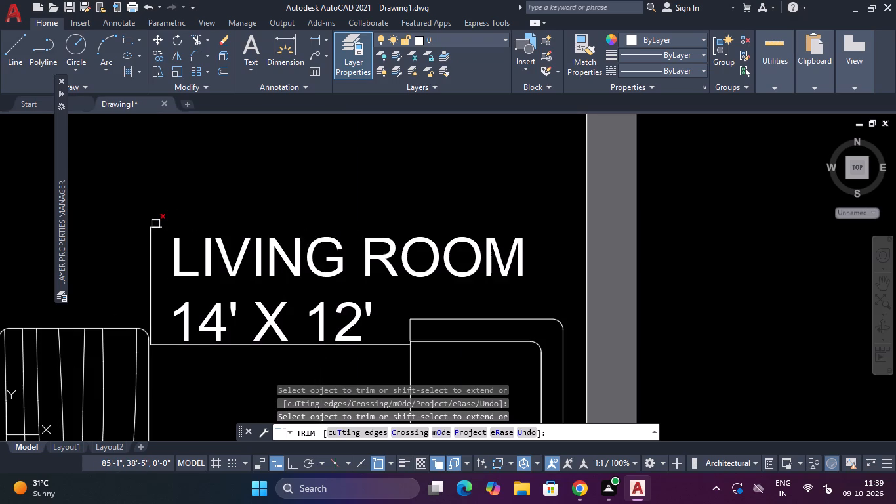
{"action": "left_click", "coordinate": [155, 226]}
{"action": "left_click", "coordinate": [148, 233]}
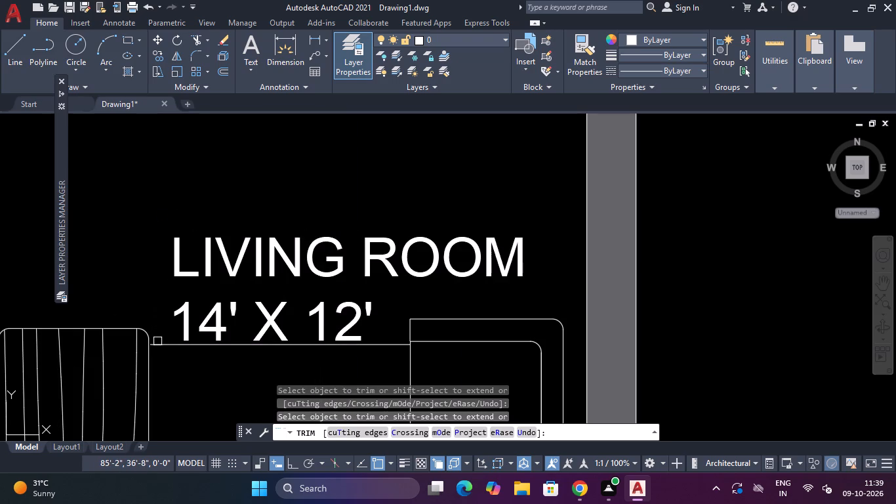
{"action": "left_click", "coordinate": [161, 346]}
Trim away all four edges of the rectangle framing the DINING 11' X 8' label.
{"action": "scroll", "coordinate": [227, 300], "scroll_direction": "down", "scroll_amount": 7}
{"action": "scroll", "coordinate": [237, 213], "scroll_direction": "up", "scroll_amount": 1}
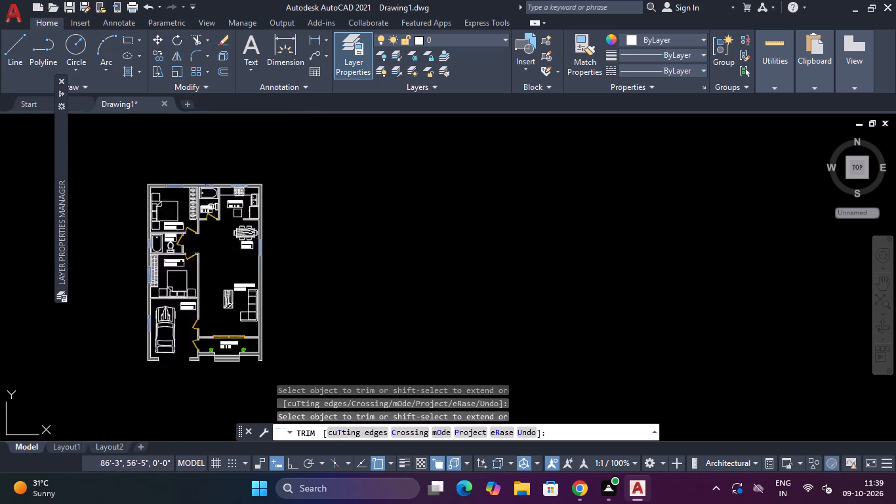
{"action": "scroll", "coordinate": [237, 213], "scroll_direction": "up", "scroll_amount": 2}
{"action": "scroll", "coordinate": [259, 287], "scroll_direction": "up", "scroll_amount": 7}
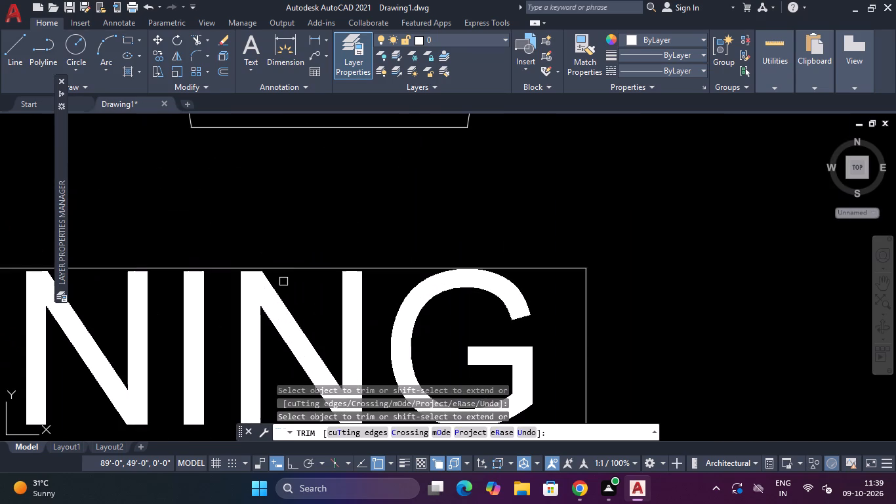
{"action": "left_click", "coordinate": [290, 270]}
{"action": "scroll", "coordinate": [297, 274], "scroll_direction": "down", "scroll_amount": 4}
{"action": "left_click", "coordinate": [345, 303]}
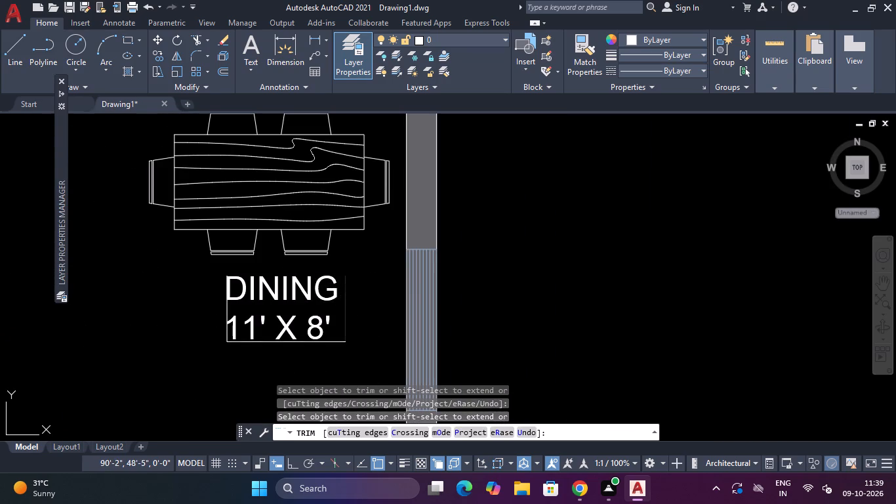
{"action": "left_click", "coordinate": [337, 343]}
{"action": "left_click", "coordinate": [225, 312]}
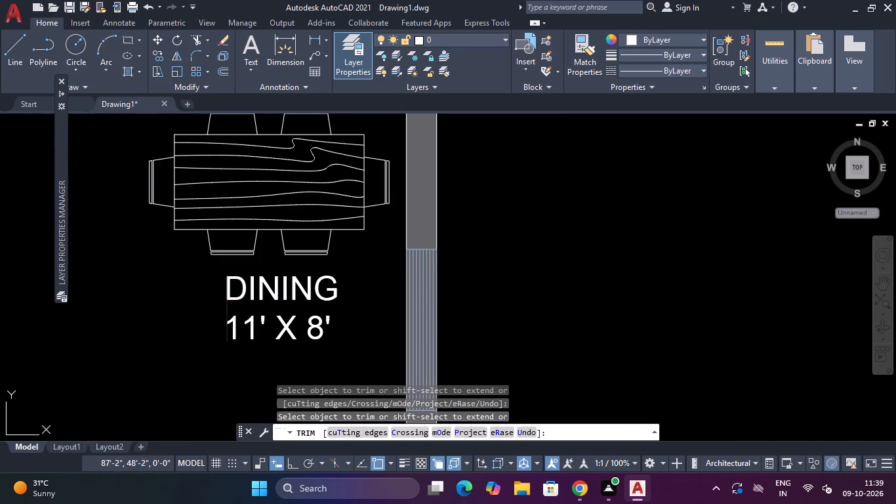
Trim away the whole rectangle framing the KITCHEN 10' X 8' label, including its leftover corner stubs.
{"action": "scroll", "coordinate": [230, 310], "scroll_direction": "down", "scroll_amount": 3}
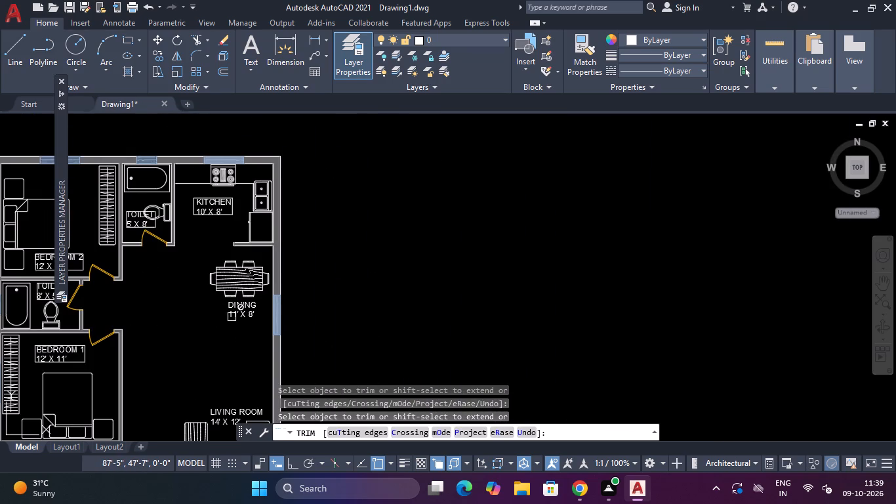
{"action": "scroll", "coordinate": [223, 213], "scroll_direction": "up", "scroll_amount": 3}
{"action": "left_click", "coordinate": [225, 214]}
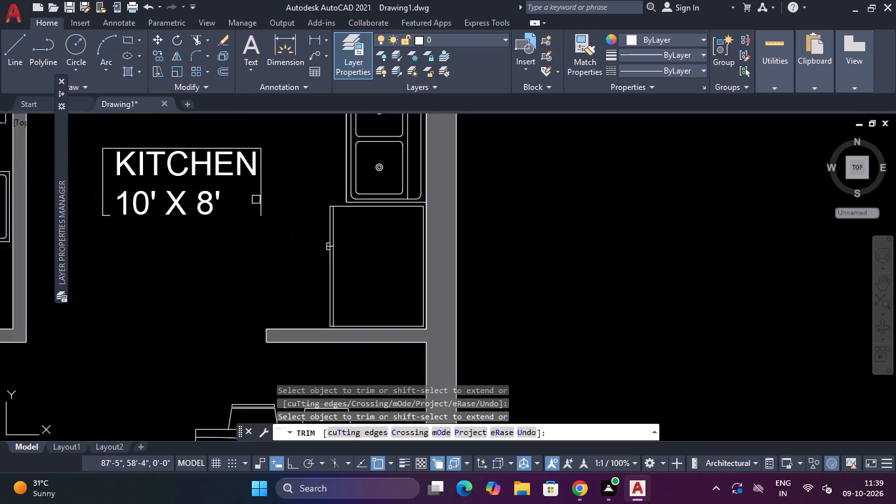
{"action": "left_click", "coordinate": [259, 199]}
{"action": "left_click", "coordinate": [235, 151]}
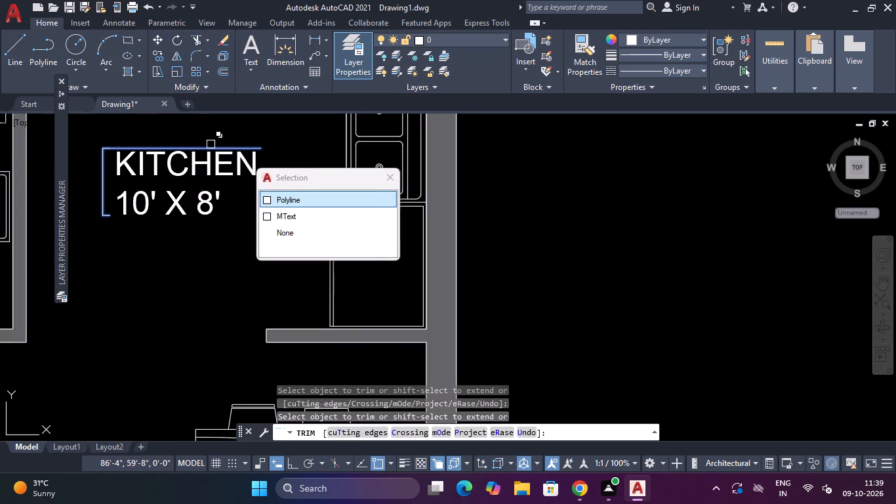
{"action": "left_click", "coordinate": [289, 200]}
{"action": "left_click", "coordinate": [296, 199]}
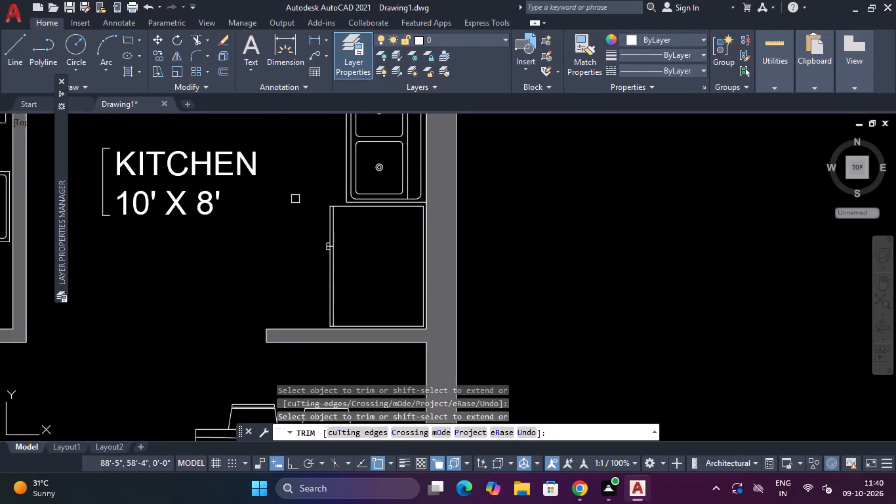
{"action": "left_click", "coordinate": [110, 148]}
{"action": "left_click", "coordinate": [103, 154]}
{"action": "left_click", "coordinate": [103, 215]}
Trim away all four edges of the rectangle framing the BEDROOM 2 12' X 11' label.
{"action": "scroll", "coordinate": [106, 215], "scroll_direction": "down", "scroll_amount": 4}
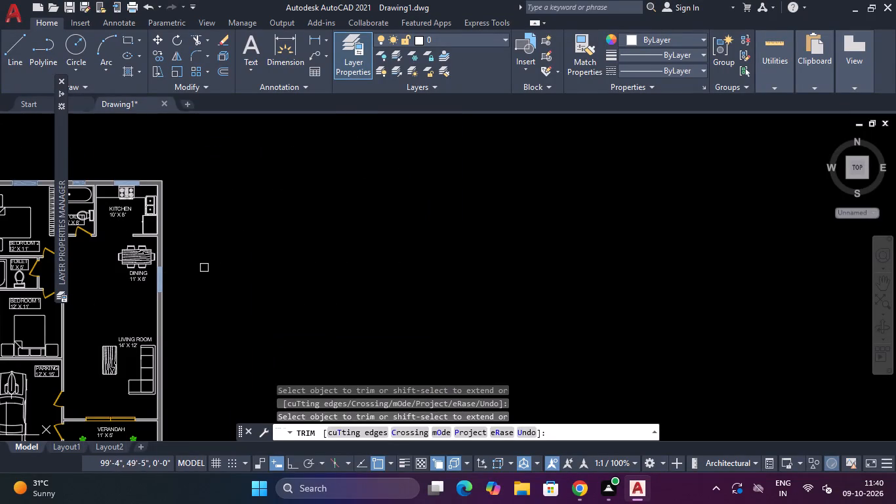
{"action": "middle_click_drag", "start_coordinate": [206, 264], "coordinate": [412, 297]}
{"action": "scroll", "coordinate": [224, 272], "scroll_direction": "up", "scroll_amount": 3}
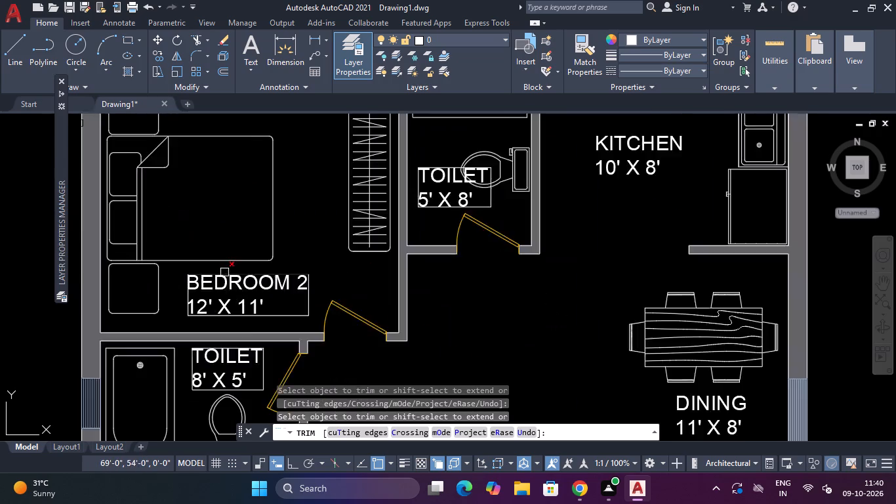
{"action": "scroll", "coordinate": [224, 272], "scroll_direction": "up", "scroll_amount": 1}
{"action": "left_click", "coordinate": [260, 273]}
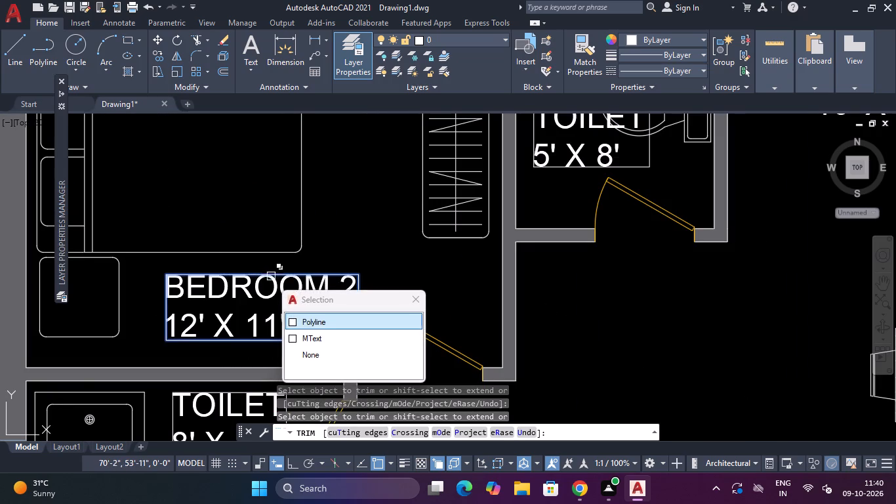
{"action": "left_click", "coordinate": [335, 326]}
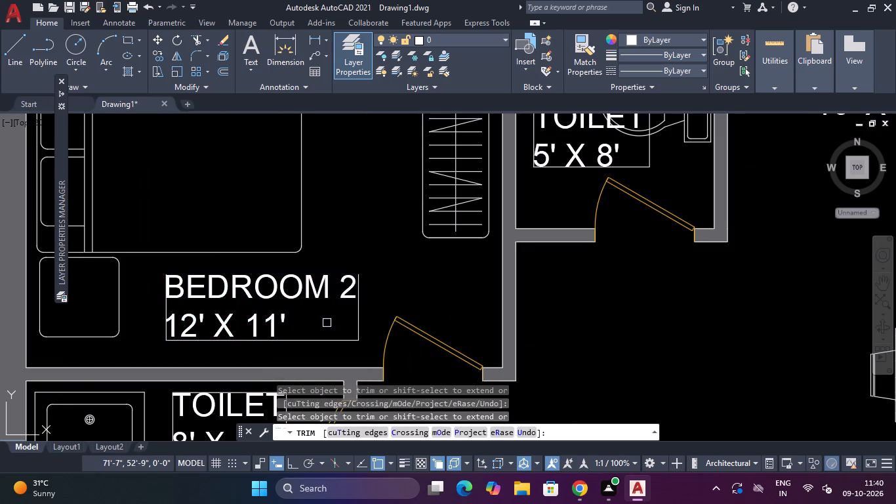
{"action": "left_click", "coordinate": [357, 318]}
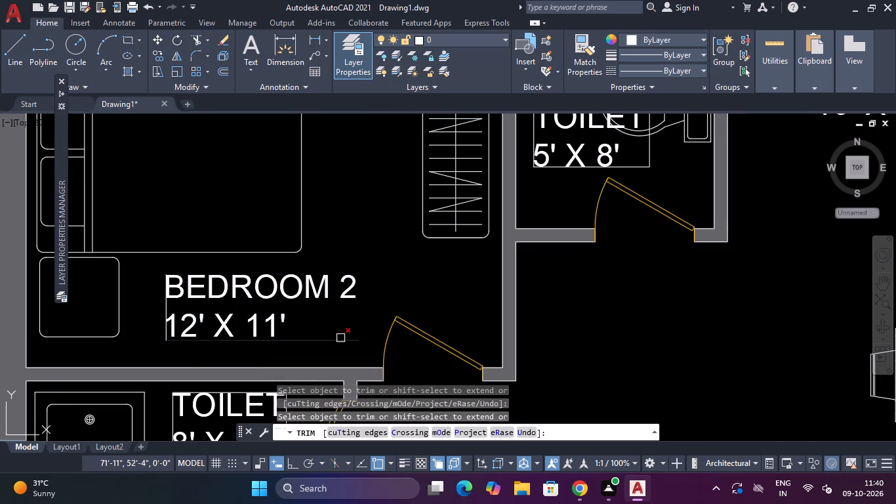
{"action": "left_click", "coordinate": [340, 338]}
{"action": "scroll", "coordinate": [167, 304], "scroll_direction": "up", "scroll_amount": 2}
{"action": "left_click", "coordinate": [169, 305]}
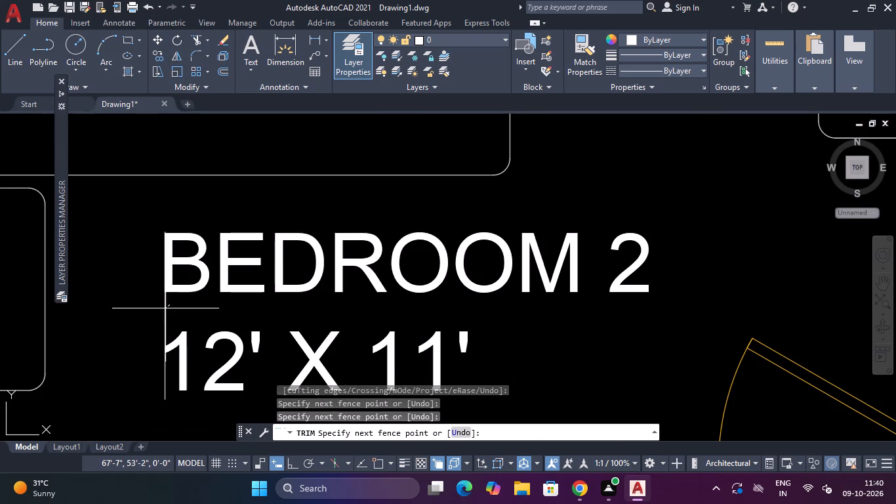
{"action": "left_click", "coordinate": [155, 312]}
Trim away the east and west sides of the rectangle framing the TOILET 8' X 5' label.
{"action": "scroll", "coordinate": [180, 322], "scroll_direction": "down", "scroll_amount": 4}
{"action": "scroll", "coordinate": [213, 366], "scroll_direction": "up", "scroll_amount": 3}
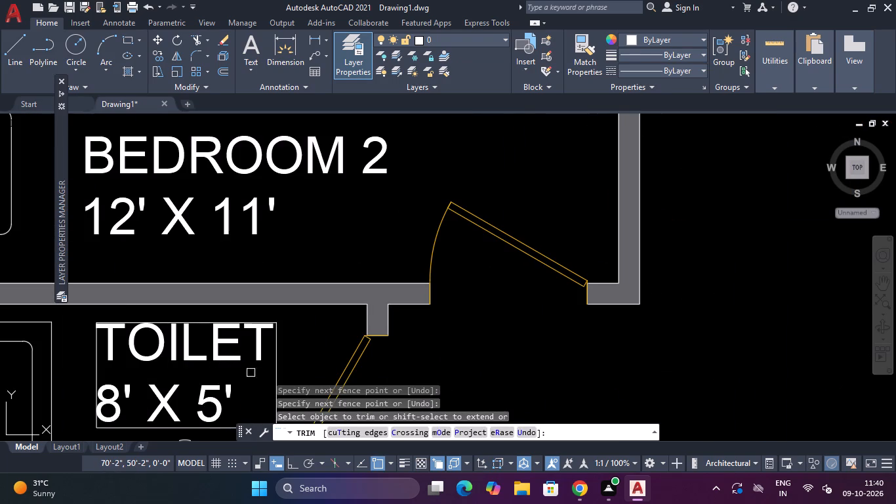
{"action": "left_click", "coordinate": [251, 373]}
{"action": "left_click", "coordinate": [295, 367]}
{"action": "left_click", "coordinate": [108, 371]}
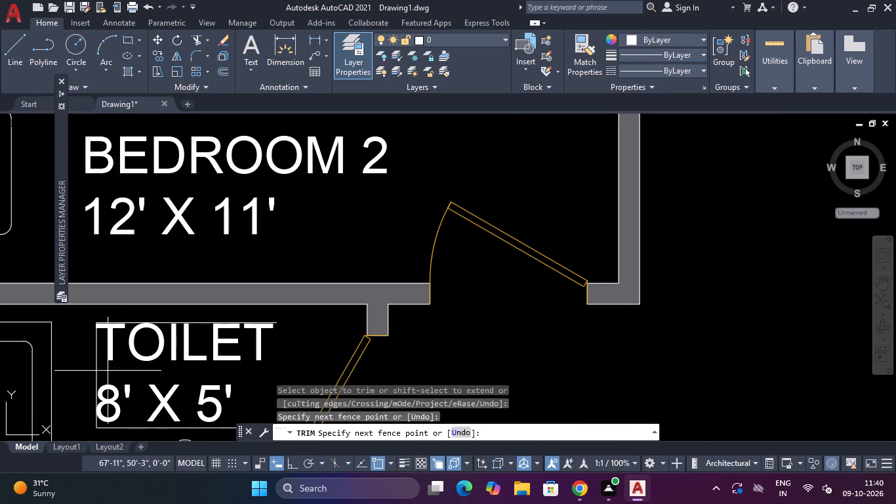
{"action": "left_click", "coordinate": [81, 371]}
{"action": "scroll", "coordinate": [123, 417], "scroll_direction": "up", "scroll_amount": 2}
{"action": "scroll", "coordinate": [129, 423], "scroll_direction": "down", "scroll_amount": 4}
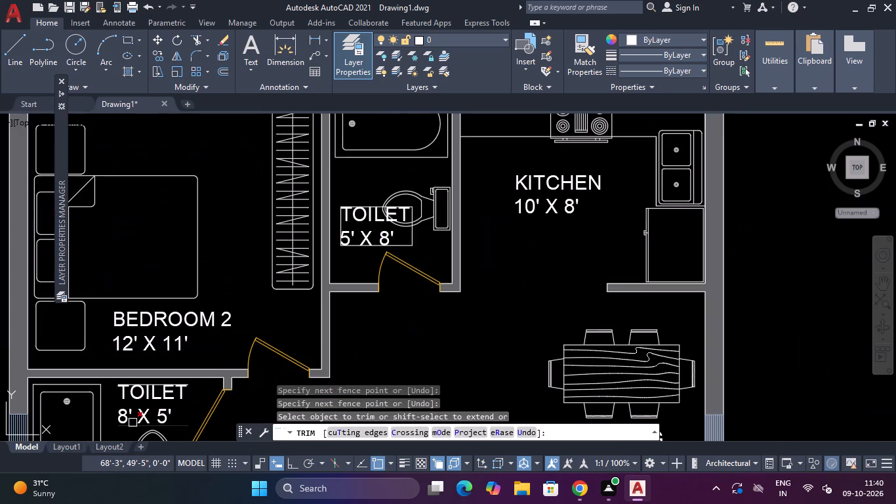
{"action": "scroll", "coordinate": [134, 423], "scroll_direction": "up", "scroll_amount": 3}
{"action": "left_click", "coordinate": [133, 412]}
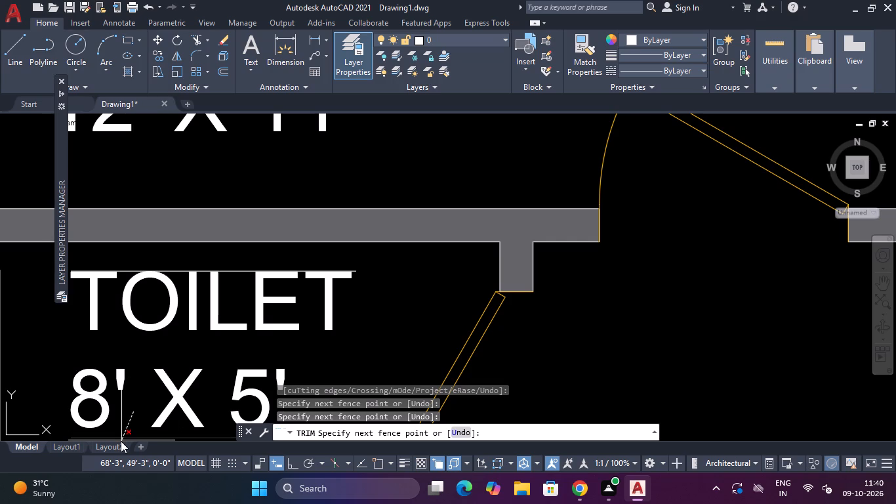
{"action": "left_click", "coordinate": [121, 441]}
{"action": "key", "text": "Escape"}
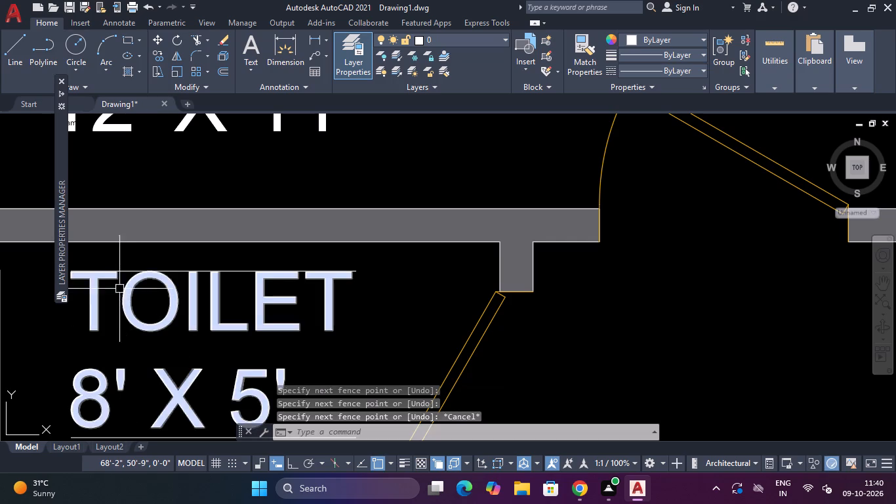
Trim away the remaining north and south edges of the TOILET 8' X 5' label frame.
{"action": "key", "text": "space"}
{"action": "scroll", "coordinate": [124, 274], "scroll_direction": "up", "scroll_amount": 3}
{"action": "left_click", "coordinate": [132, 245]}
{"action": "left_click", "coordinate": [117, 274]}
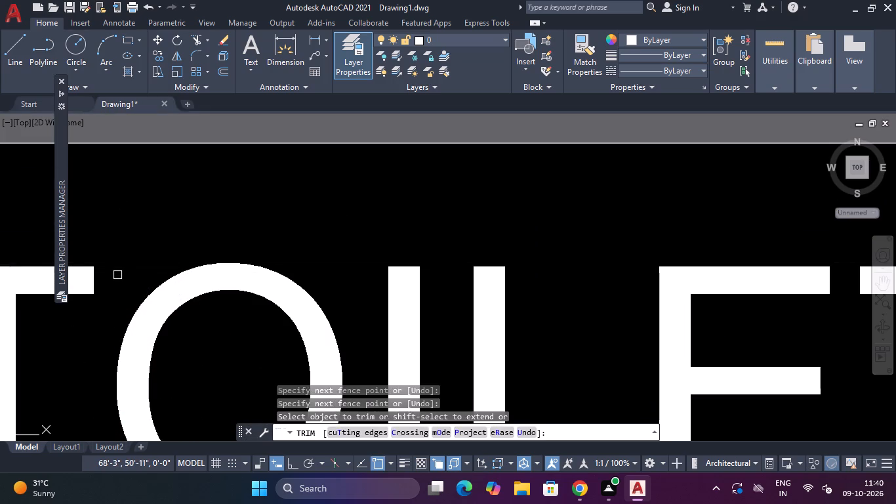
{"action": "scroll", "coordinate": [130, 277], "scroll_direction": "down", "scroll_amount": 8}
{"action": "key", "text": "space"}
{"action": "scroll", "coordinate": [146, 303], "scroll_direction": "up", "scroll_amount": 1}
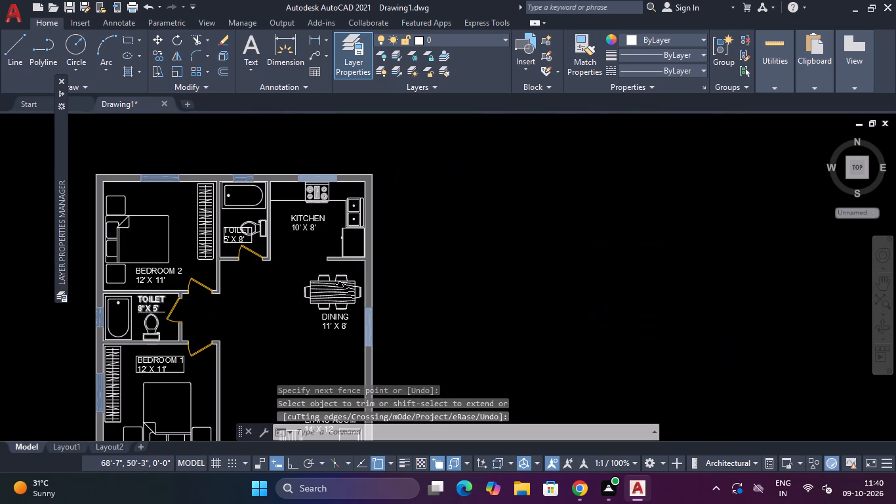
{"action": "scroll", "coordinate": [146, 303], "scroll_direction": "up", "scroll_amount": 3}
{"action": "key", "text": "space"}
{"action": "left_click", "coordinate": [134, 348]}
{"action": "left_click", "coordinate": [125, 376]}
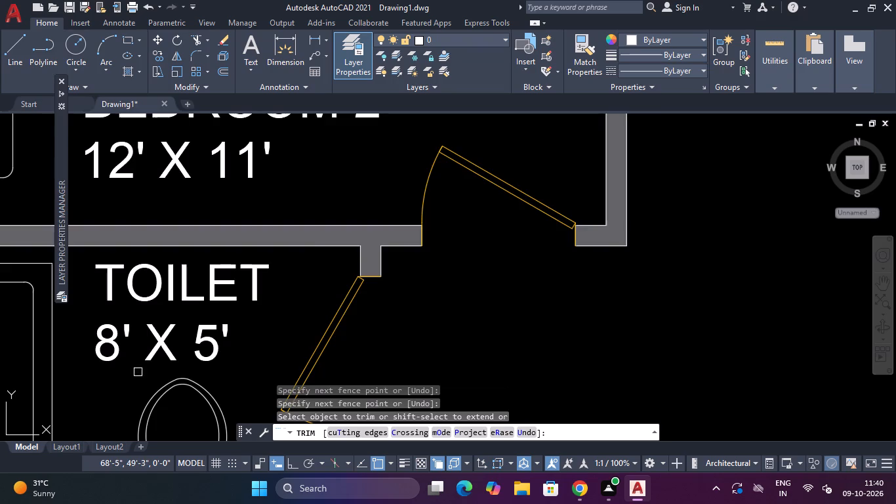
Trim away the north edge of the rectangle framing the TOILET 5' X 8' label, including the parts crossing the toilet bowl.
{"action": "scroll", "coordinate": [145, 373], "scroll_direction": "down", "scroll_amount": 4}
{"action": "scroll", "coordinate": [243, 295], "scroll_direction": "up", "scroll_amount": 3}
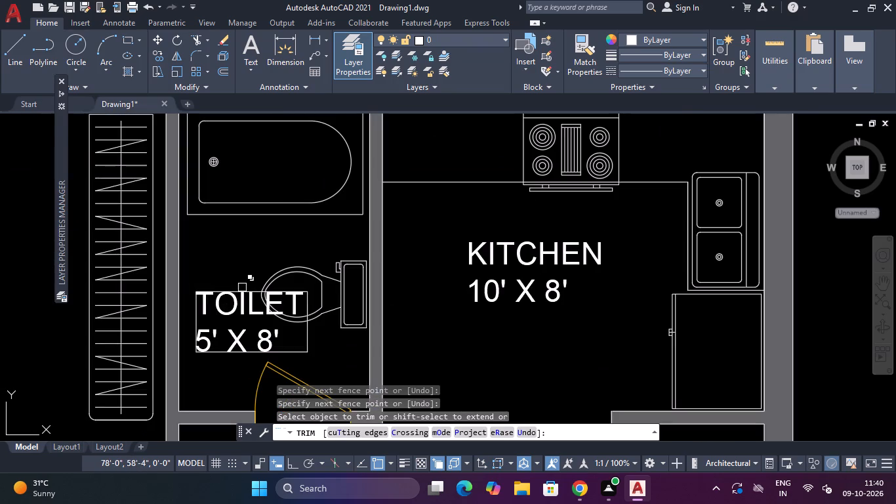
{"action": "scroll", "coordinate": [239, 287], "scroll_direction": "up", "scroll_amount": 3}
{"action": "key", "text": "space"}
{"action": "key", "text": "space"}
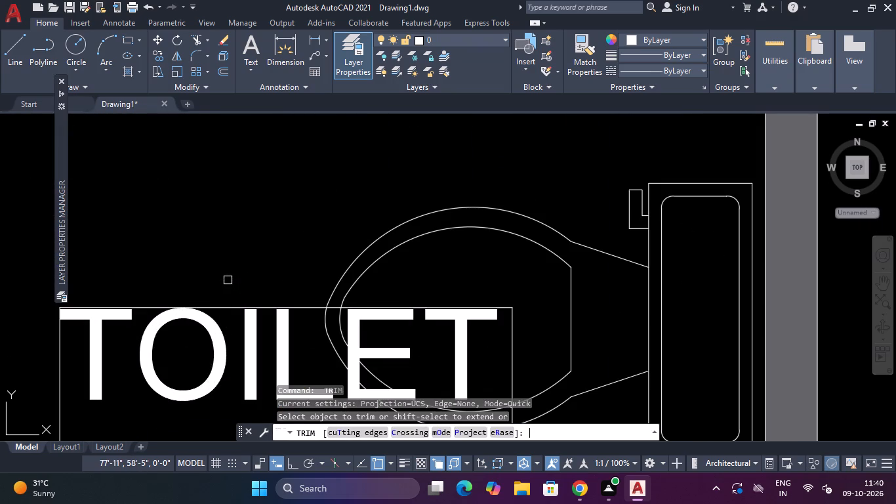
{"action": "left_click", "coordinate": [228, 280]}
{"action": "left_click", "coordinate": [224, 319]}
{"action": "left_click", "coordinate": [222, 280]}
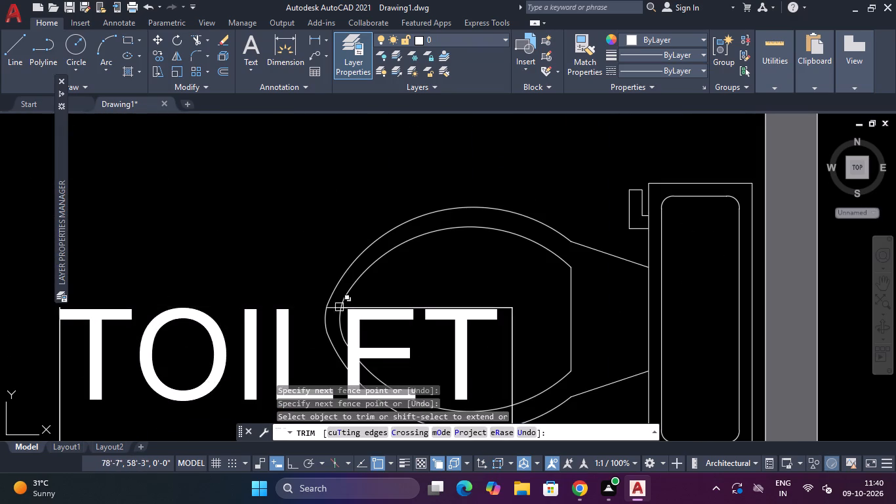
{"action": "scroll", "coordinate": [404, 320], "scroll_direction": "up", "scroll_amount": 2}
{"action": "left_click", "coordinate": [433, 312]}
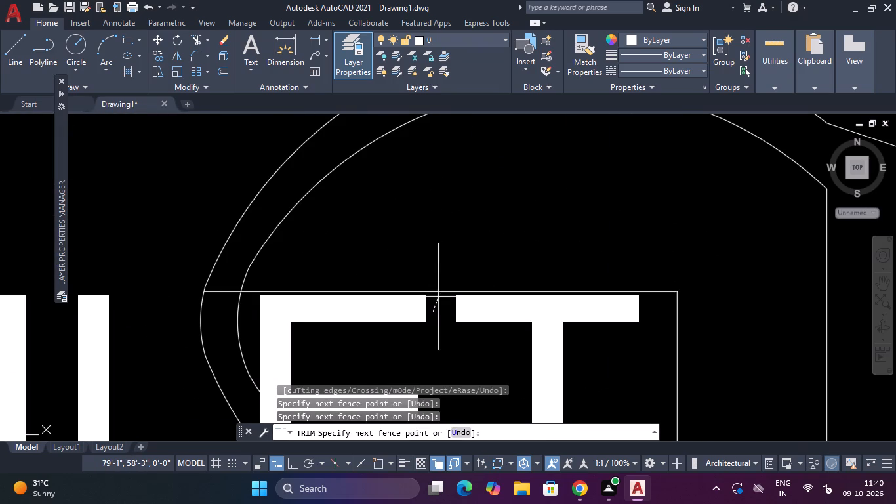
{"action": "left_click", "coordinate": [439, 261]}
{"action": "left_click", "coordinate": [213, 306]}
{"action": "left_click", "coordinate": [239, 276]}
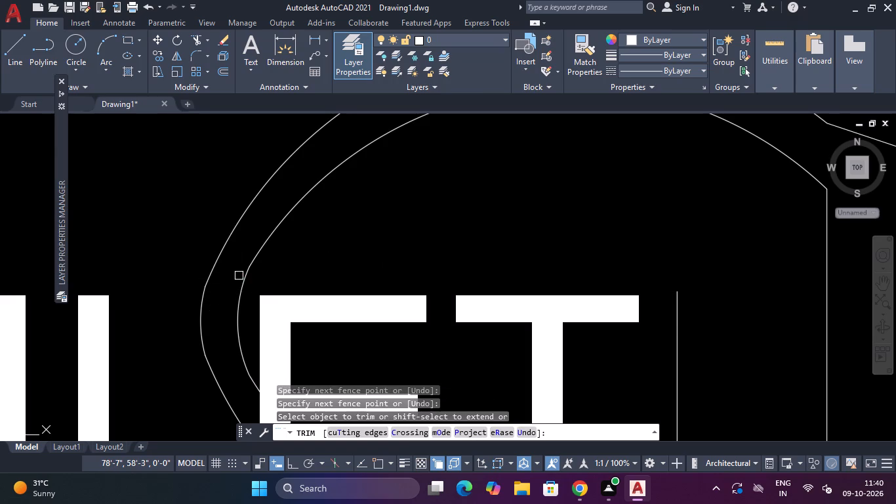
Trim away the east side of the TOILET 5' X 8' label frame, including the short piece left inside the toilet bowl outline.
{"action": "left_click_drag", "start_coordinate": [664, 325], "coordinate": [676, 325]}
{"action": "left_click", "coordinate": [692, 323]}
{"action": "scroll", "coordinate": [697, 319], "scroll_direction": "down", "scroll_amount": 2}
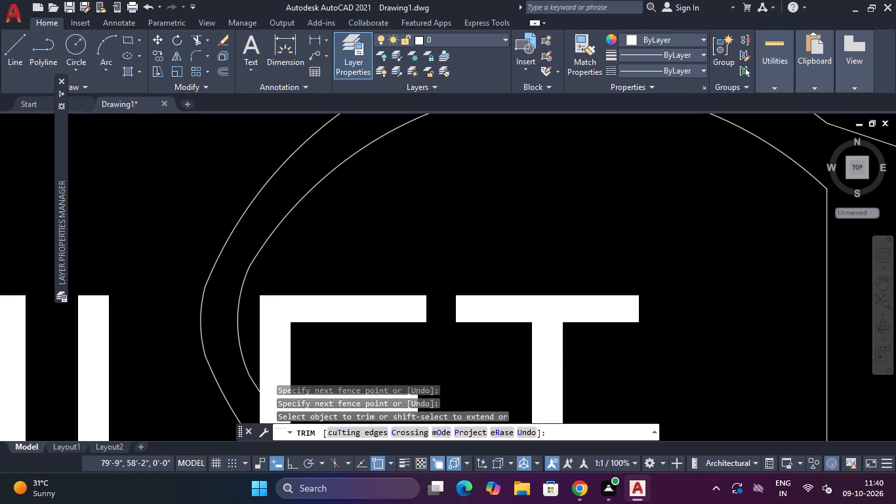
{"action": "scroll", "coordinate": [697, 319], "scroll_direction": "down", "scroll_amount": 4}
{"action": "scroll", "coordinate": [690, 347], "scroll_direction": "up", "scroll_amount": 3}
{"action": "left_click", "coordinate": [694, 337]}
{"action": "left_click", "coordinate": [727, 341]}
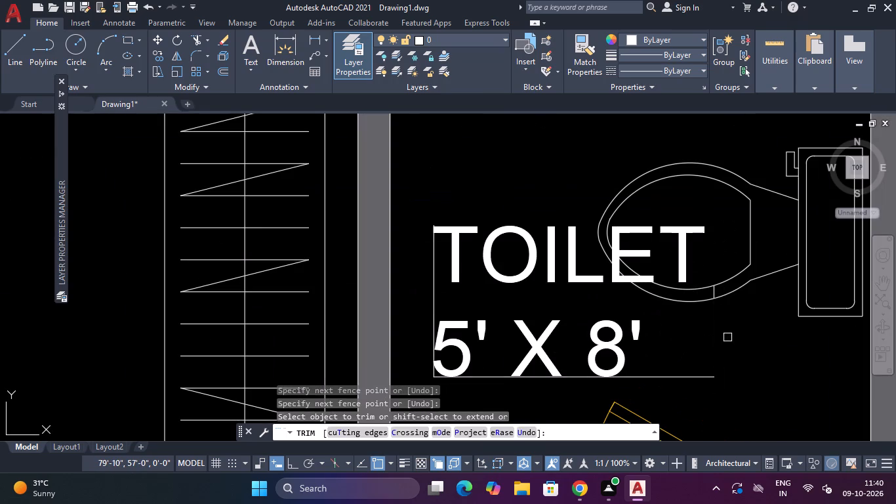
{"action": "scroll", "coordinate": [710, 285], "scroll_direction": "up", "scroll_amount": 2}
{"action": "left_click", "coordinate": [733, 297]}
{"action": "left_click", "coordinate": [703, 306]}
{"action": "scroll", "coordinate": [691, 311], "scroll_direction": "down", "scroll_amount": 2}
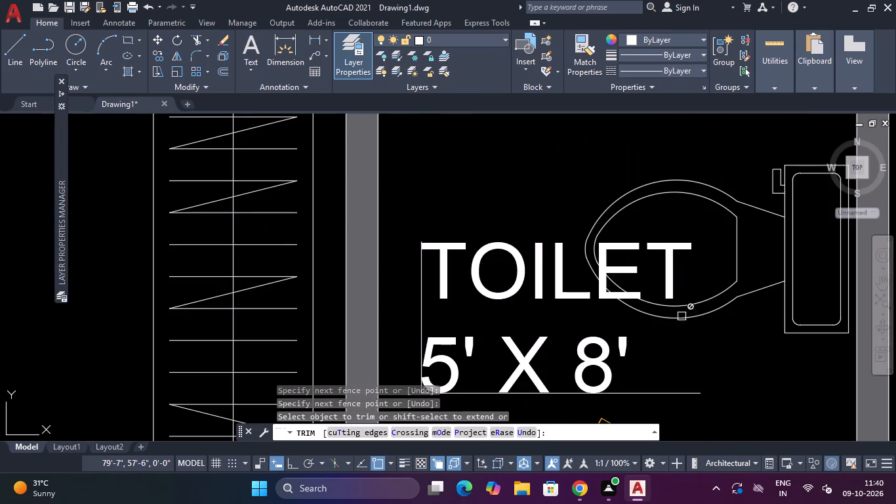
Trim away the remaining south and west edges of the TOILET 5' X 8' label frame.
{"action": "left_click_drag", "start_coordinate": [670, 337], "coordinate": [670, 346]}
{"action": "left_click", "coordinate": [651, 401]}
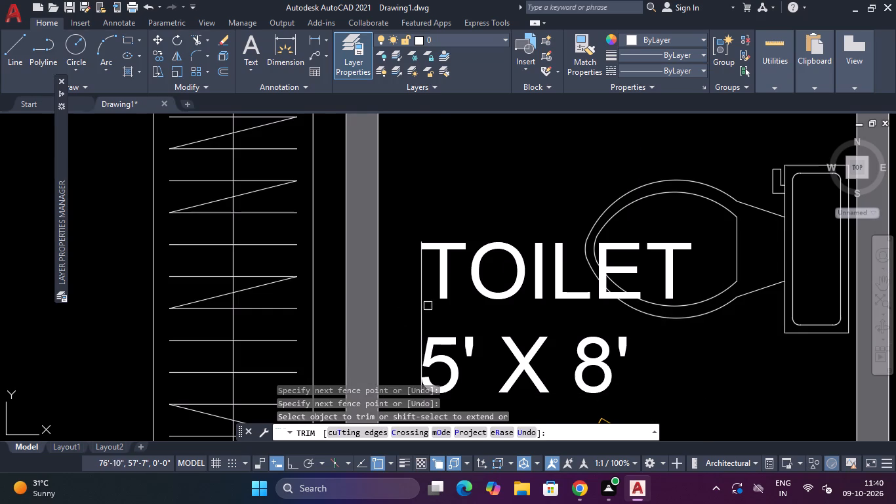
{"action": "left_click", "coordinate": [441, 306]}
{"action": "left_click", "coordinate": [422, 316]}
{"action": "left_click", "coordinate": [455, 318]}
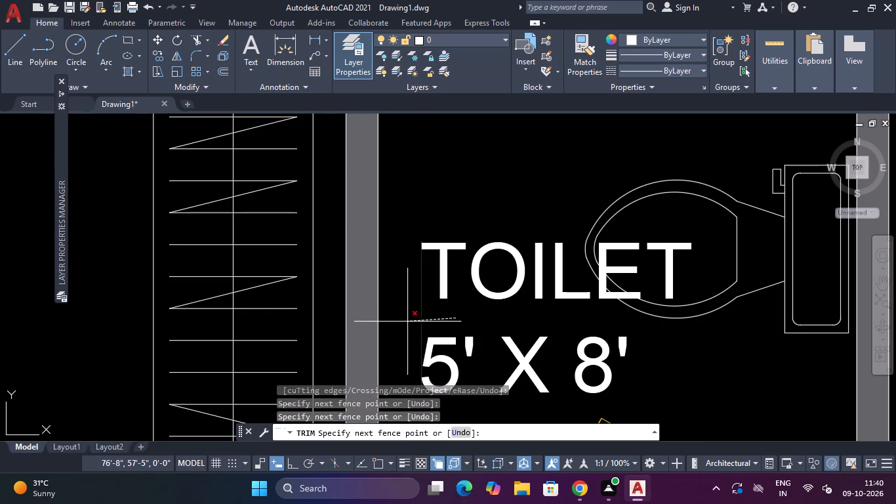
{"action": "left_click_drag", "start_coordinate": [407, 322], "coordinate": [420, 317]}
{"action": "scroll", "coordinate": [441, 300], "scroll_direction": "down", "scroll_amount": 5}
{"action": "scroll", "coordinate": [527, 352], "scroll_direction": "down", "scroll_amount": 2}
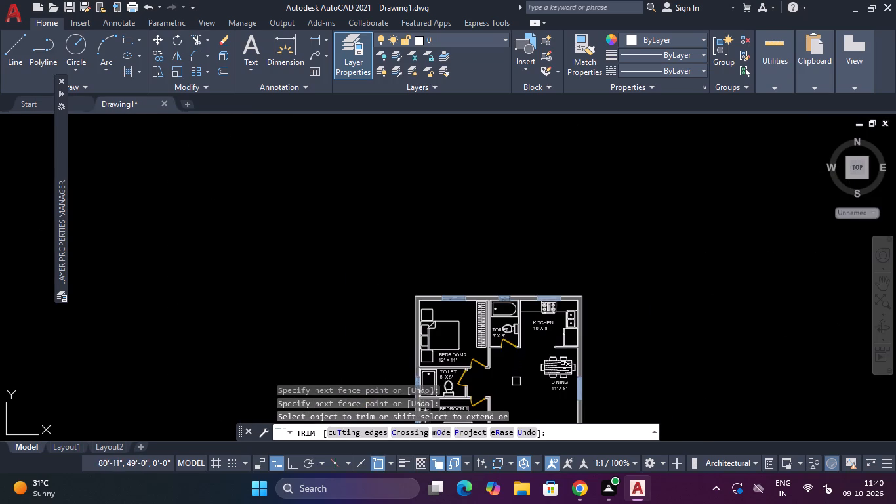
{"action": "scroll", "coordinate": [516, 381], "scroll_direction": "up", "scroll_amount": 1}
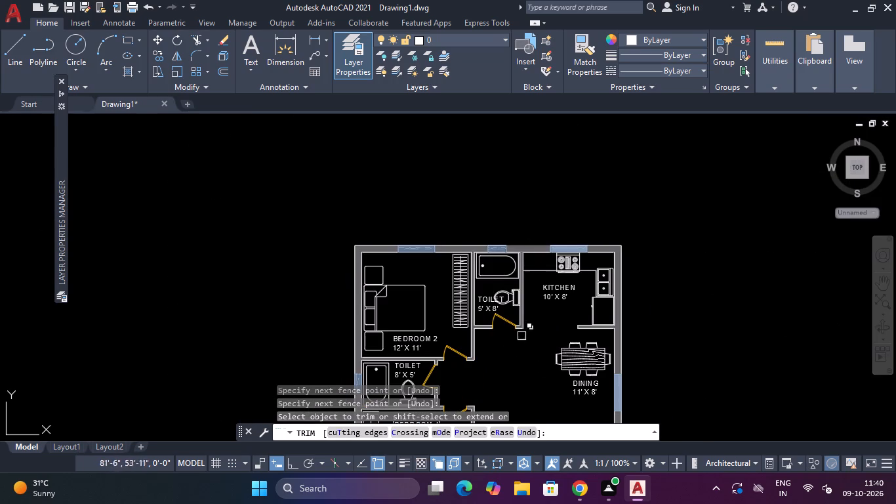
{"action": "key", "text": "Escape"}
Trim away the west and north edges of the rectangle framing the BEDROOM 1 12' X 11' label.
{"action": "middle_click_drag", "start_coordinate": [519, 360], "coordinate": [552, 266]}
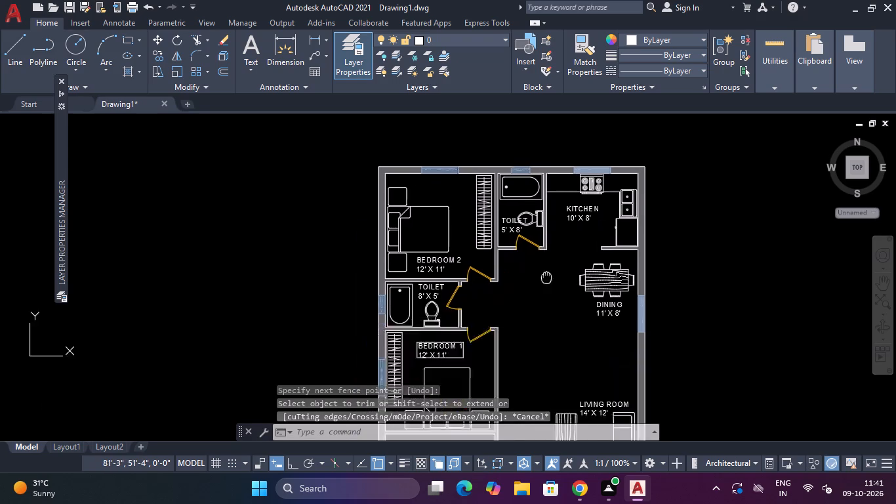
{"action": "middle_click_drag", "start_coordinate": [552, 266], "coordinate": [586, 152]}
{"action": "scroll", "coordinate": [464, 226], "scroll_direction": "up", "scroll_amount": 2}
{"action": "key", "text": "space"}
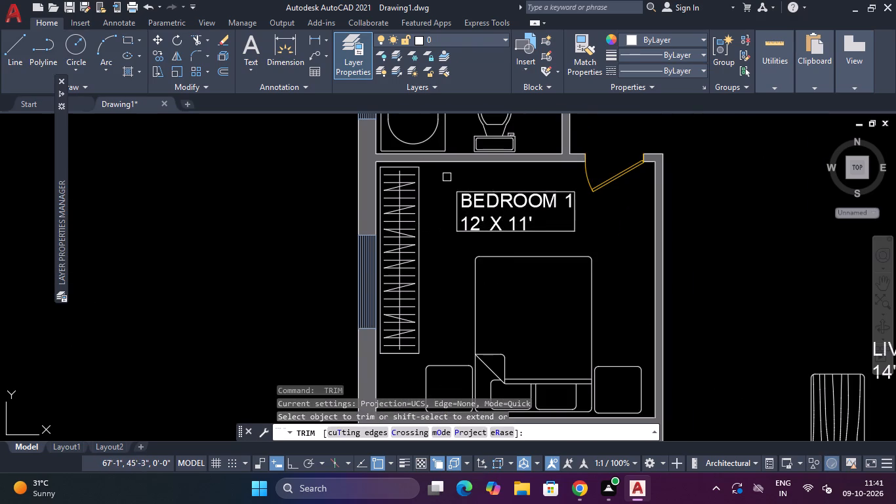
{"action": "scroll", "coordinate": [449, 208], "scroll_direction": "up", "scroll_amount": 3}
{"action": "left_click_drag", "start_coordinate": [500, 209], "coordinate": [488, 208]}
{"action": "left_click", "coordinate": [465, 209]}
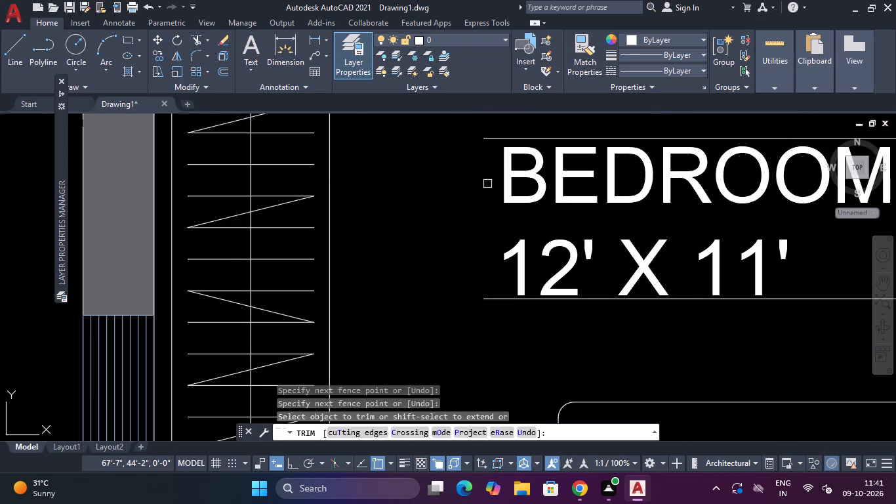
{"action": "left_click_drag", "start_coordinate": [481, 167], "coordinate": [484, 156]}
{"action": "left_click", "coordinate": [490, 121]}
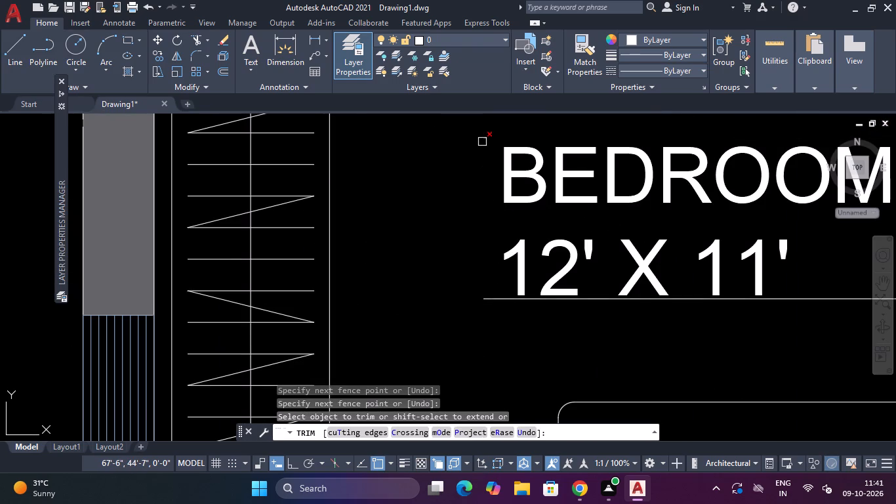
{"action": "left_click", "coordinate": [481, 135]}
Trim away the remaining south and east edges of the BEDROOM 1 12' X 11' label frame, including the corner stub.
{"action": "left_click_drag", "start_coordinate": [486, 277], "coordinate": [496, 291]}
{"action": "left_click", "coordinate": [499, 297]}
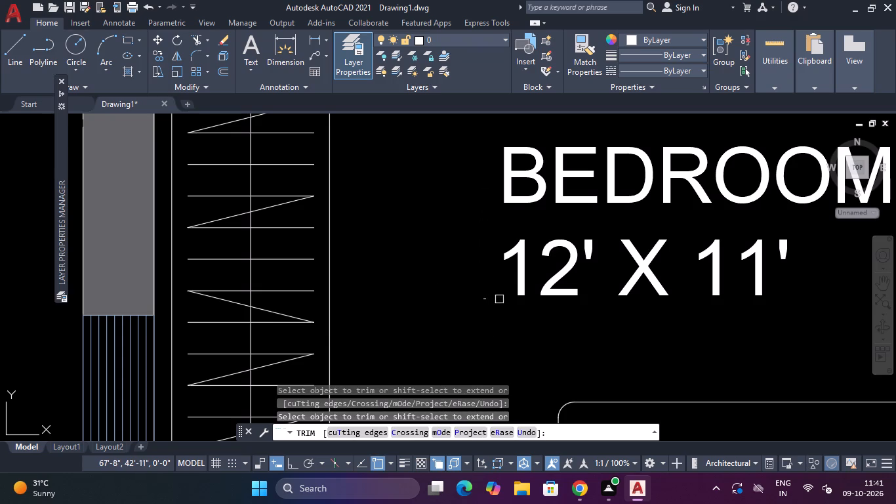
{"action": "left_click", "coordinate": [481, 298]}
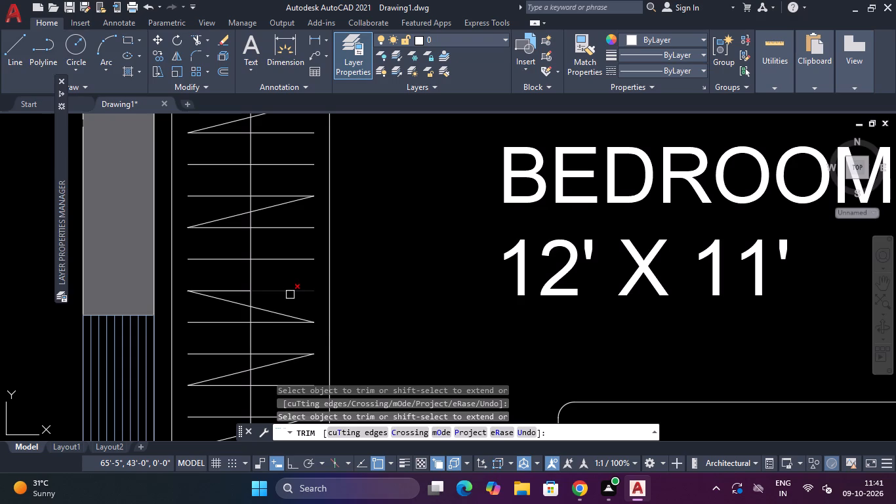
{"action": "scroll", "coordinate": [383, 257], "scroll_direction": "down", "scroll_amount": 3}
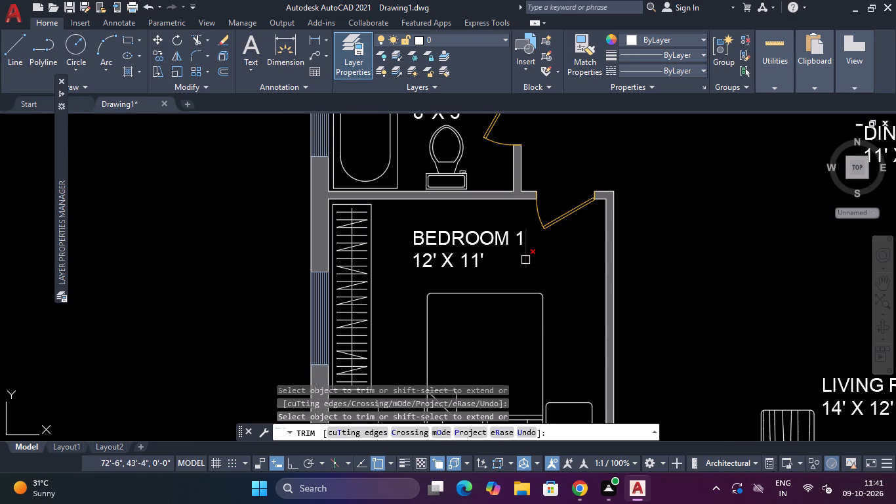
{"action": "left_click", "coordinate": [525, 259]}
{"action": "scroll", "coordinate": [549, 261], "scroll_direction": "down", "scroll_amount": 4}
{"action": "key", "text": "Escape"}
Trim away the north and west edges of the rectangle framing the PARKING 12' X 15' label, including the corner stub.
{"action": "scroll", "coordinate": [601, 282], "scroll_direction": "up", "scroll_amount": 1}
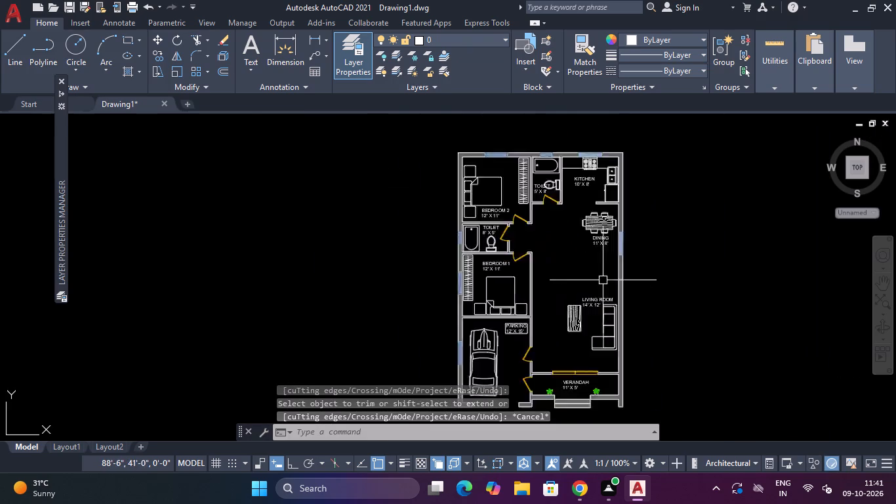
{"action": "scroll", "coordinate": [603, 280], "scroll_direction": "up", "scroll_amount": 2}
{"action": "scroll", "coordinate": [495, 327], "scroll_direction": "down", "scroll_amount": 4}
{"action": "scroll", "coordinate": [466, 343], "scroll_direction": "up", "scroll_amount": 3}
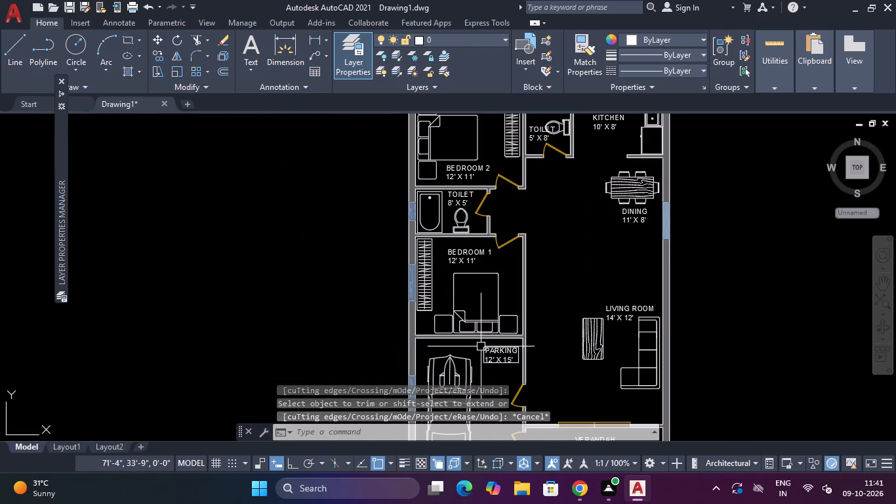
{"action": "scroll", "coordinate": [487, 354], "scroll_direction": "up", "scroll_amount": 3}
{"action": "key", "text": "space"}
{"action": "scroll", "coordinate": [516, 329], "scroll_direction": "up", "scroll_amount": 3}
{"action": "left_click", "coordinate": [516, 329]}
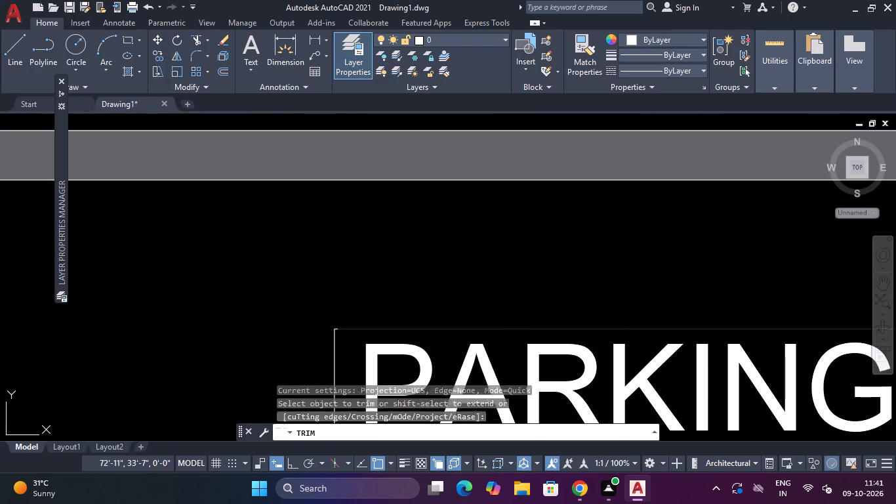
{"action": "left_click", "coordinate": [337, 329]}
{"action": "left_click", "coordinate": [335, 336]}
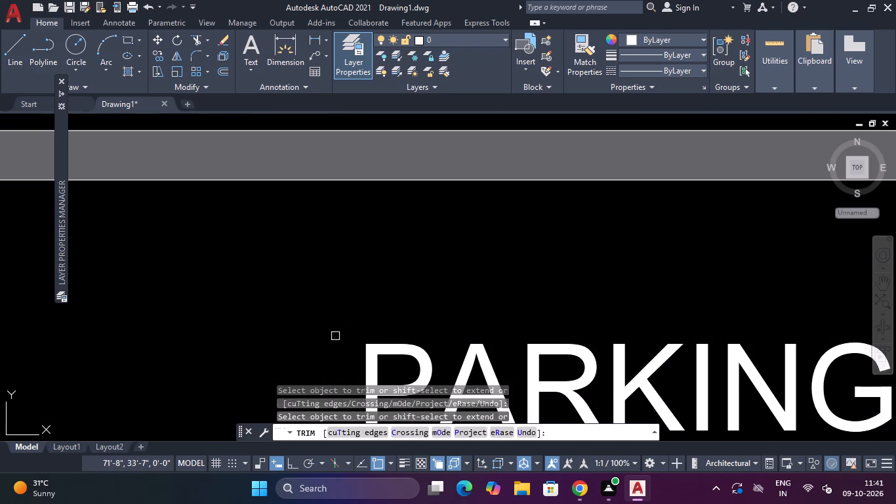
Trim away the remaining east and south edges of the PARKING 12' X 15' label frame.
{"action": "scroll", "coordinate": [382, 335], "scroll_direction": "down", "scroll_amount": 4}
{"action": "left_click", "coordinate": [523, 352]}
{"action": "scroll", "coordinate": [525, 360], "scroll_direction": "down", "scroll_amount": 2}
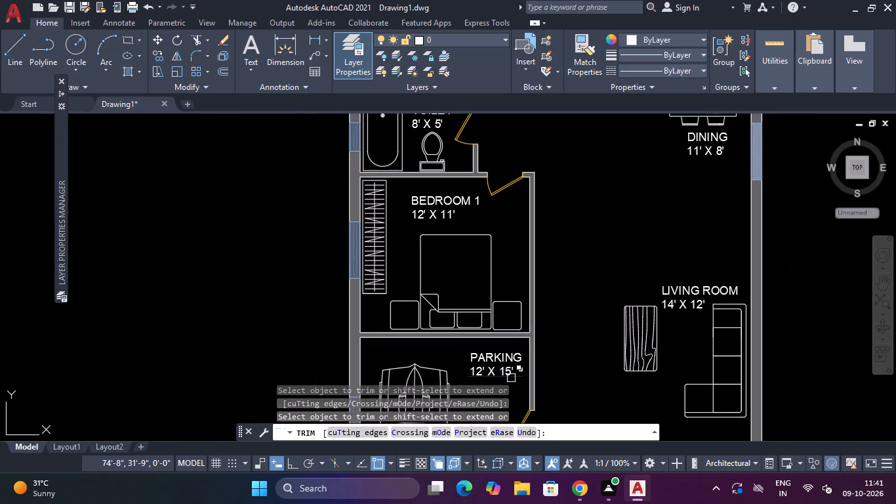
{"action": "scroll", "coordinate": [510, 377], "scroll_direction": "up", "scroll_amount": 2}
{"action": "left_click", "coordinate": [510, 378]}
{"action": "scroll", "coordinate": [515, 376], "scroll_direction": "down", "scroll_amount": 4}
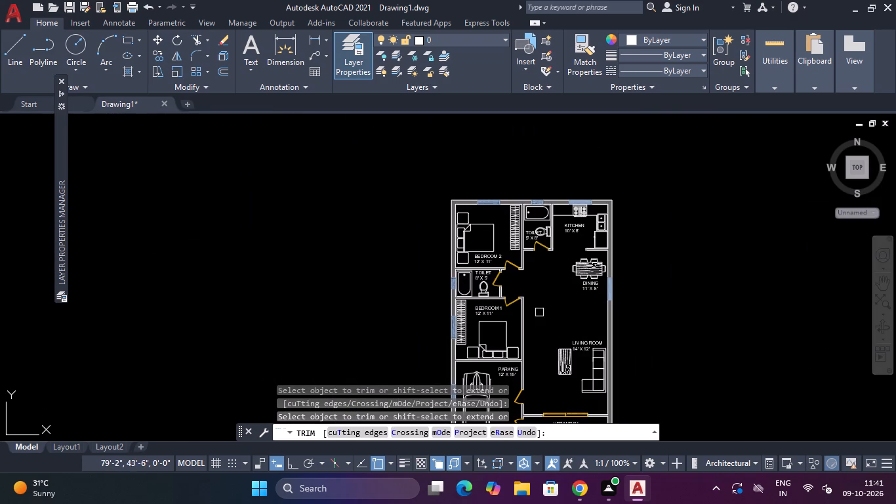
{"action": "scroll", "coordinate": [550, 254], "scroll_direction": "down", "scroll_amount": 4}
{"action": "scroll", "coordinate": [550, 290], "scroll_direction": "up", "scroll_amount": 4}
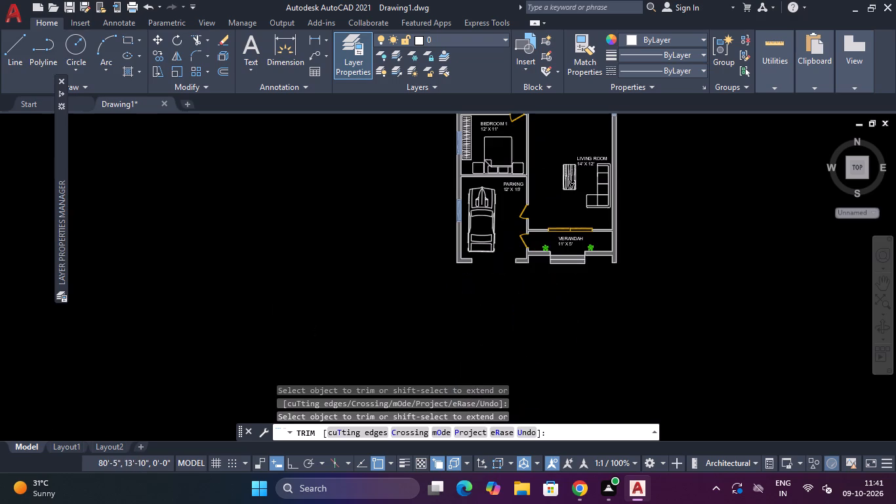
{"action": "scroll", "coordinate": [558, 230], "scroll_direction": "up", "scroll_amount": 2}
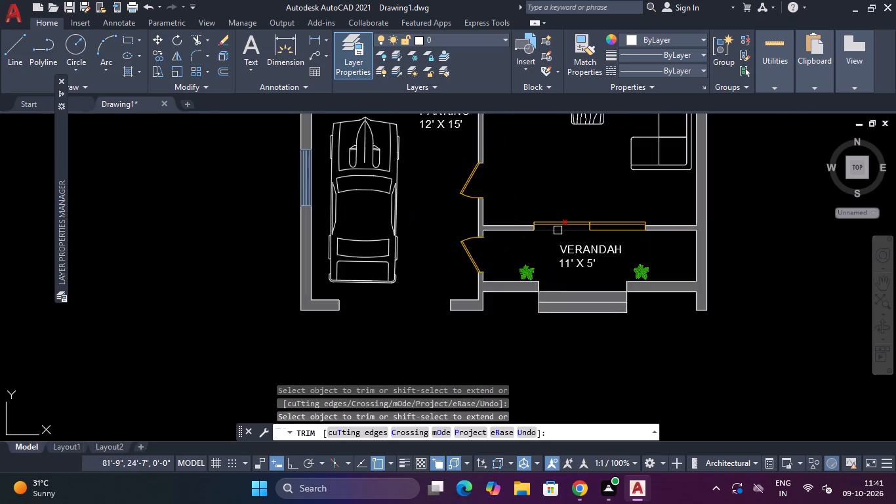
{"action": "scroll", "coordinate": [558, 230], "scroll_direction": "up", "scroll_amount": 1}
{"action": "key", "text": "Escape"}
{"action": "key", "text": "Escape"}
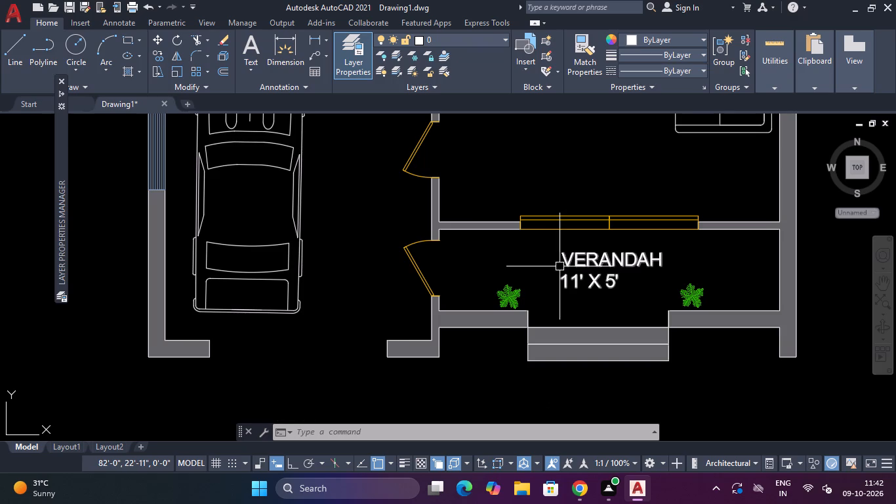
Examine the whole floor plan, the rooms along its north side, and the wall hatch at the kitchen window.
{"action": "scroll", "coordinate": [424, 248], "scroll_direction": "down", "scroll_amount": 6}
{"action": "scroll", "coordinate": [415, 195], "scroll_direction": "up", "scroll_amount": 1}
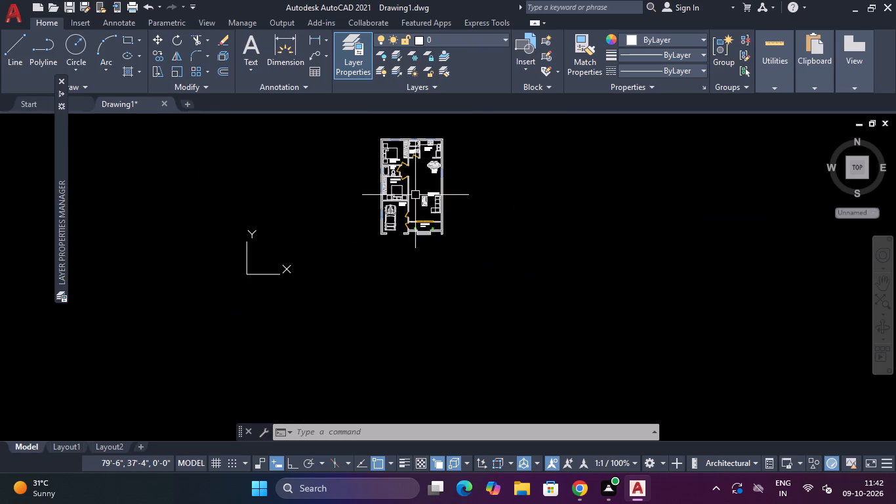
{"action": "scroll", "coordinate": [469, 199], "scroll_direction": "up", "scroll_amount": 2}
{"action": "scroll", "coordinate": [460, 276], "scroll_direction": "down", "scroll_amount": 4}
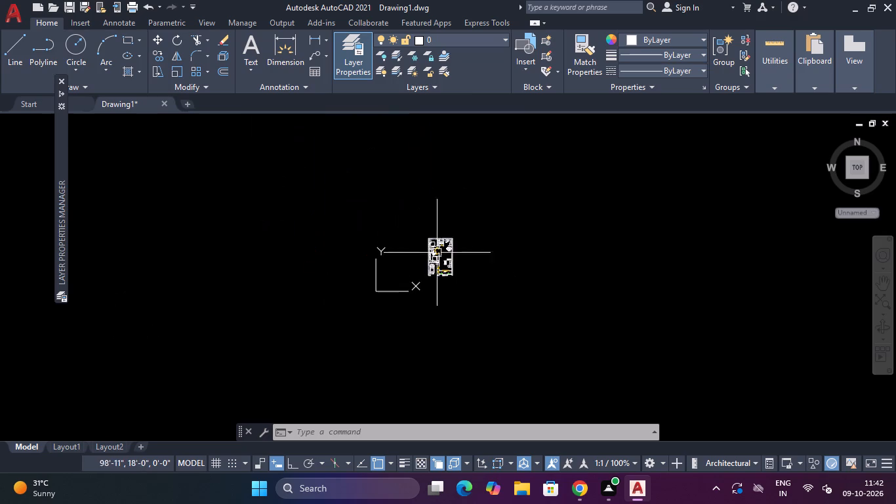
{"action": "scroll", "coordinate": [423, 228], "scroll_direction": "up", "scroll_amount": 2}
{"action": "key", "text": "Escape"}
{"action": "key", "text": "Escape"}
{"action": "scroll", "coordinate": [449, 262], "scroll_direction": "up", "scroll_amount": 5}
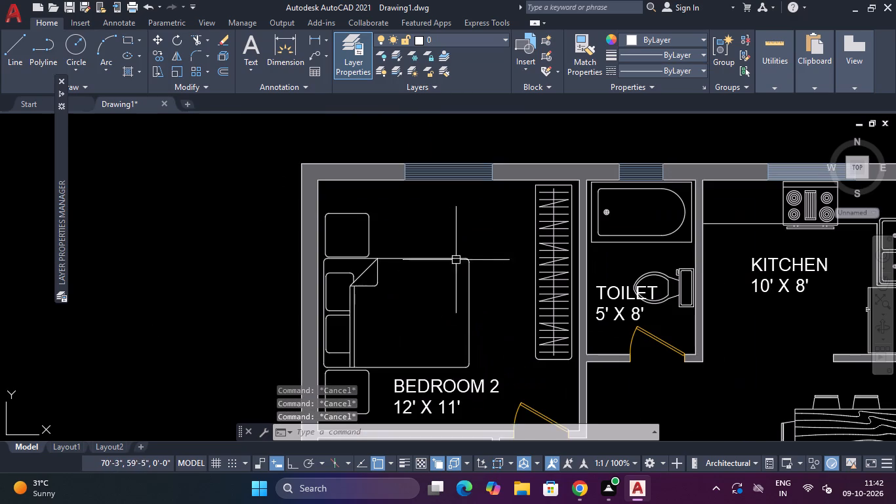
{"action": "scroll", "coordinate": [691, 193], "scroll_direction": "down", "scroll_amount": 1}
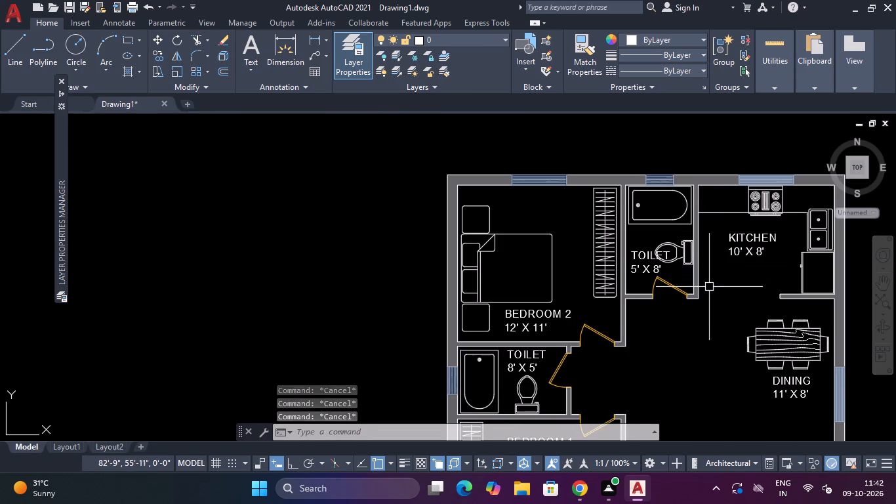
{"action": "scroll", "coordinate": [770, 168], "scroll_direction": "up", "scroll_amount": 2}
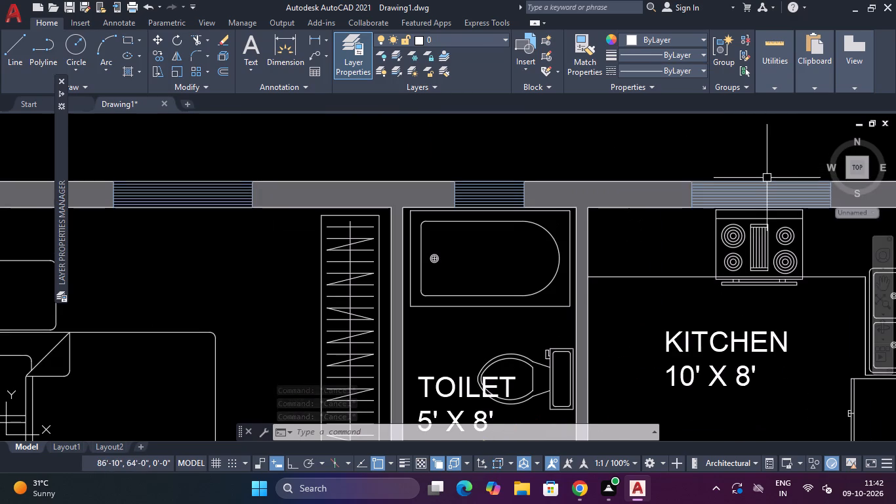
{"action": "left_click", "coordinate": [762, 190]}
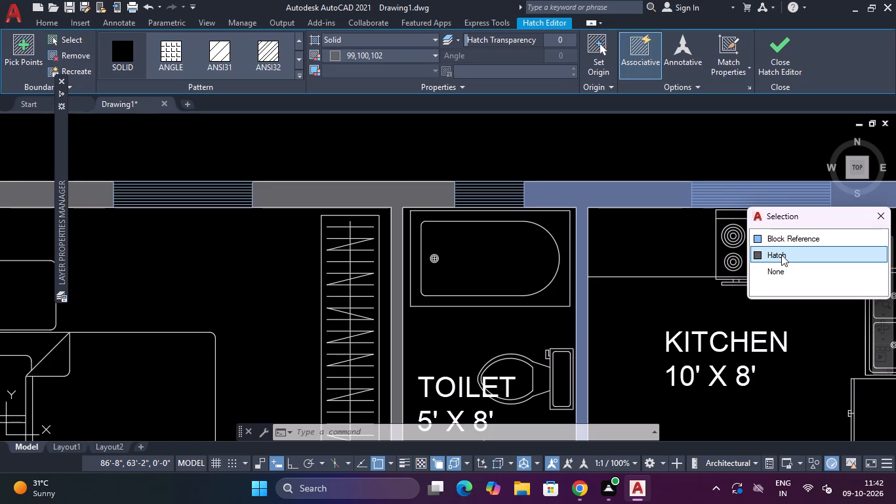
{"action": "key", "text": "Escape"}
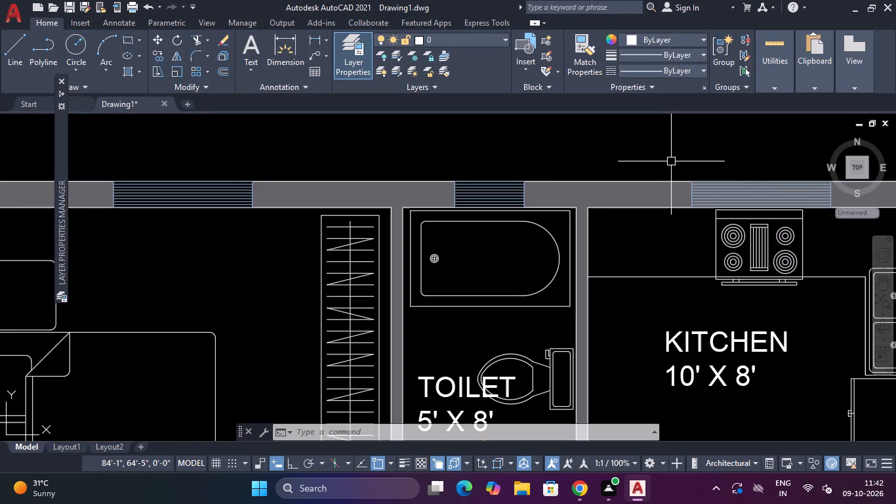
Examine the bathtub and its drain in the TOILET 5' X 8', including which outlines are grouped with it.
{"action": "scroll", "coordinate": [441, 246], "scroll_direction": "up", "scroll_amount": 3}
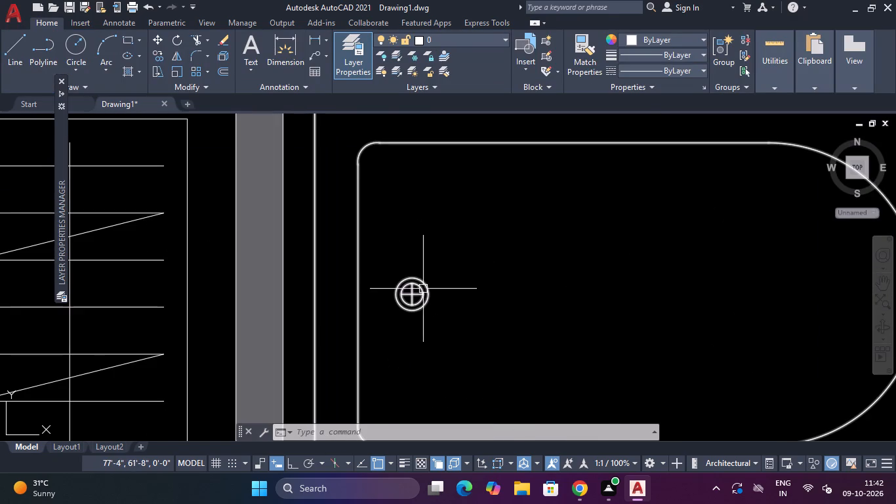
{"action": "left_click", "coordinate": [419, 289]}
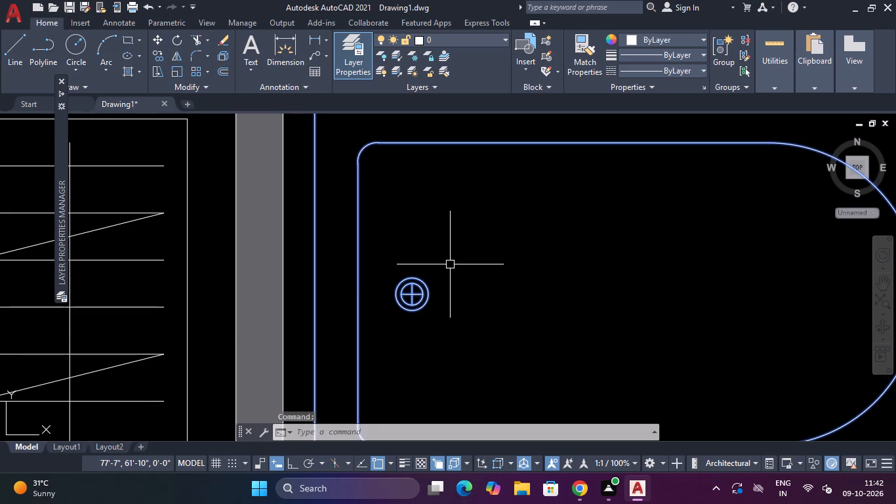
{"action": "key", "text": "Escape"}
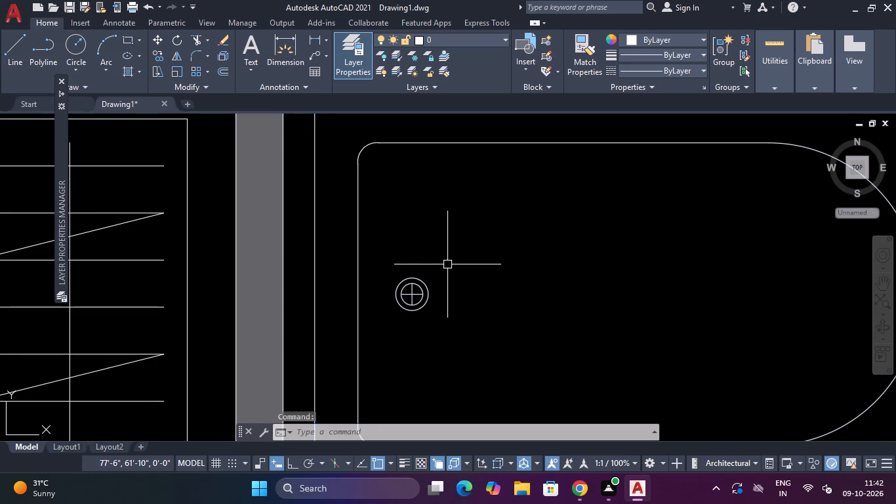
{"action": "key", "text": "Escape"}
{"action": "scroll", "coordinate": [445, 263], "scroll_direction": "down", "scroll_amount": 3}
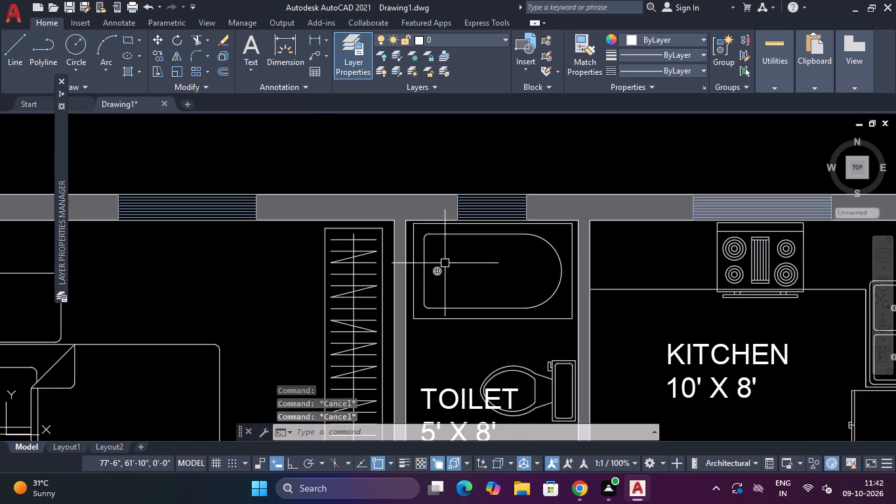
{"action": "scroll", "coordinate": [444, 263], "scroll_direction": "down", "scroll_amount": 4}
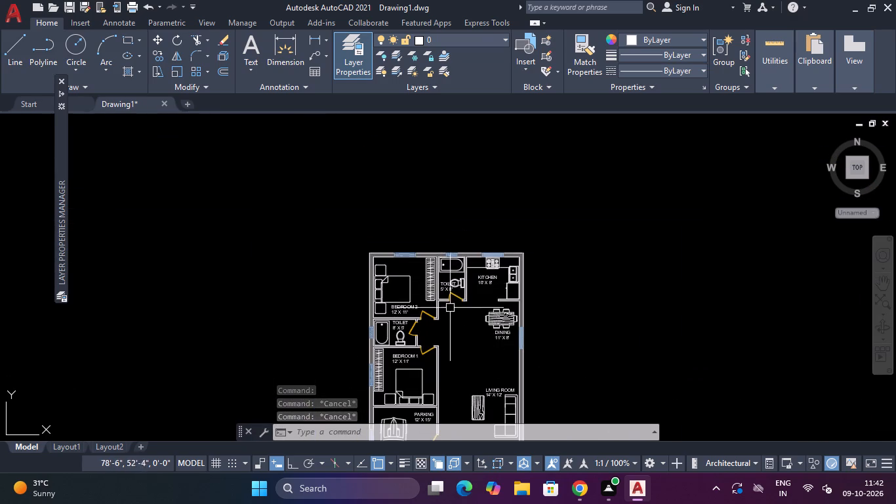
{"action": "scroll", "coordinate": [455, 313], "scroll_direction": "down", "scroll_amount": 5}
Explode the car block in the PARKING 12' X 15' area.
{"action": "scroll", "coordinate": [455, 343], "scroll_direction": "up", "scroll_amount": 4}
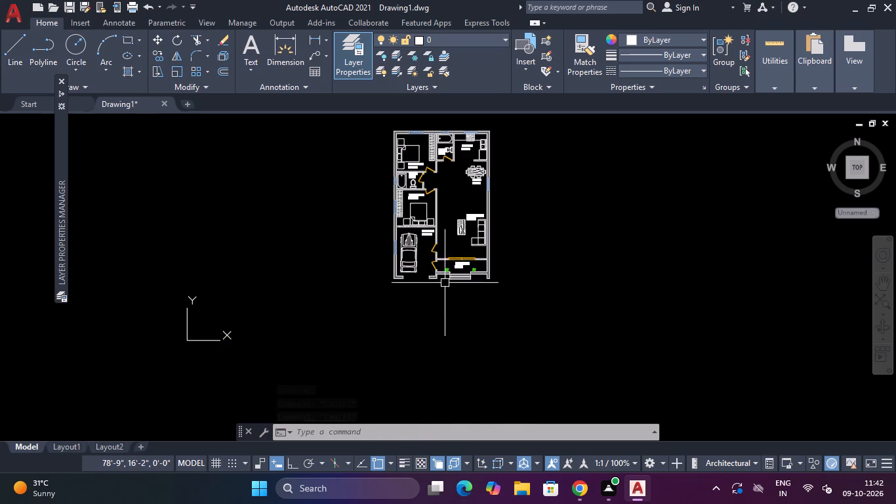
{"action": "scroll", "coordinate": [451, 268], "scroll_direction": "up", "scroll_amount": 3}
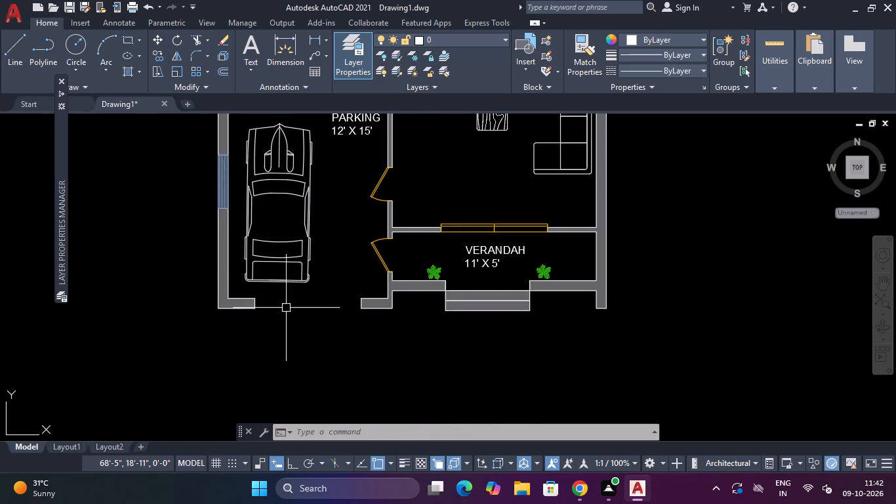
{"action": "scroll", "coordinate": [312, 270], "scroll_direction": "up", "scroll_amount": 4}
{"action": "scroll", "coordinate": [275, 314], "scroll_direction": "up", "scroll_amount": 2}
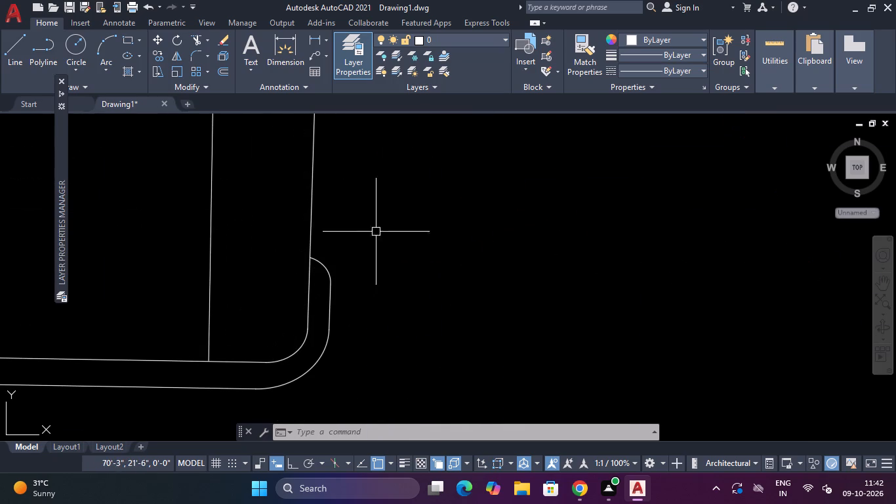
{"action": "left_click_drag", "start_coordinate": [394, 194], "coordinate": [370, 203]}
{"action": "left_click", "coordinate": [282, 295]}
{"action": "type", "text": "EX"}
{"action": "key", "text": "Down"}
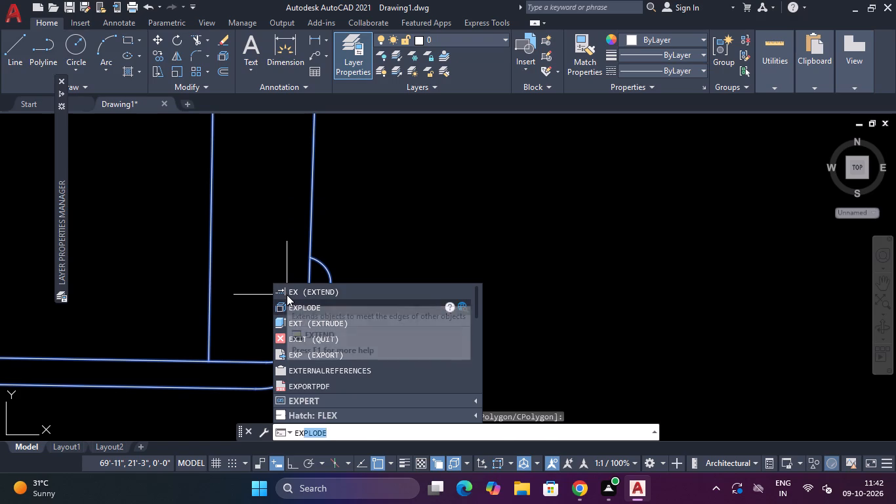
{"action": "key", "text": "Return"}
Trim away the inner side line, corner arc and short bottom segment at the southeast rear corner of the car.
{"action": "scroll", "coordinate": [287, 295], "scroll_direction": "down", "scroll_amount": 3}
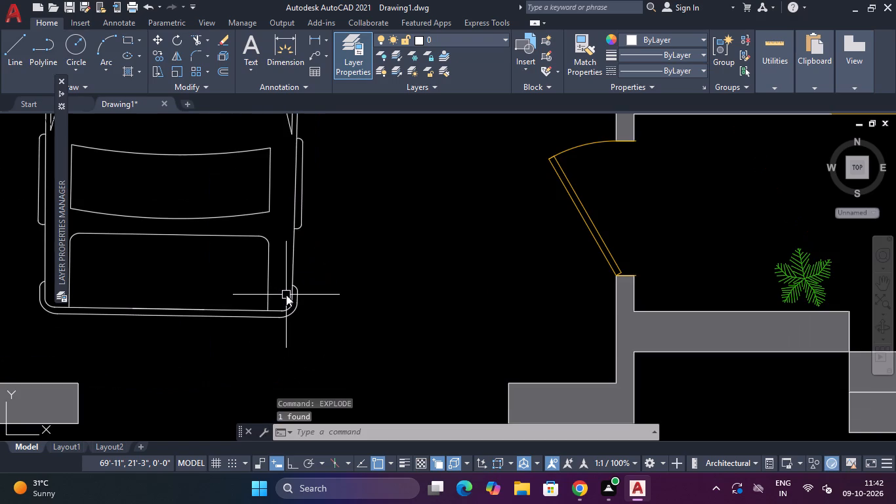
{"action": "type", "text": "TR"}
{"action": "key", "text": "space"}
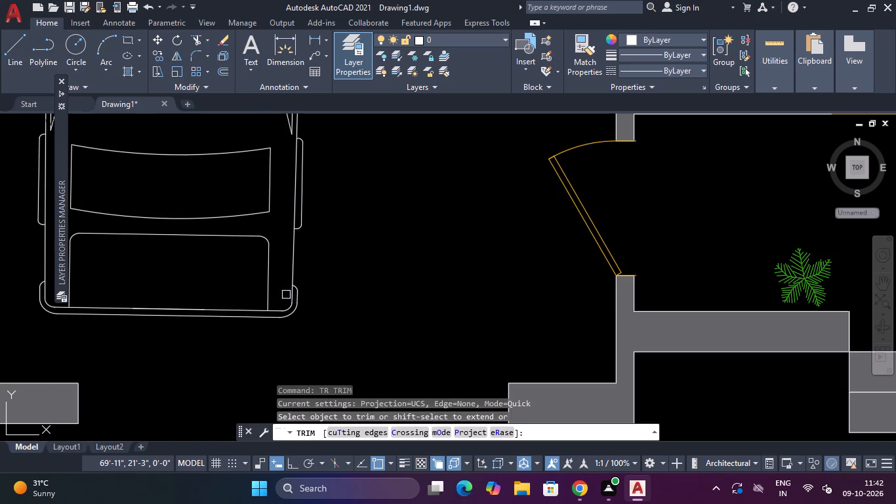
{"action": "scroll", "coordinate": [290, 299], "scroll_direction": "up", "scroll_amount": 3}
{"action": "left_click", "coordinate": [291, 299]}
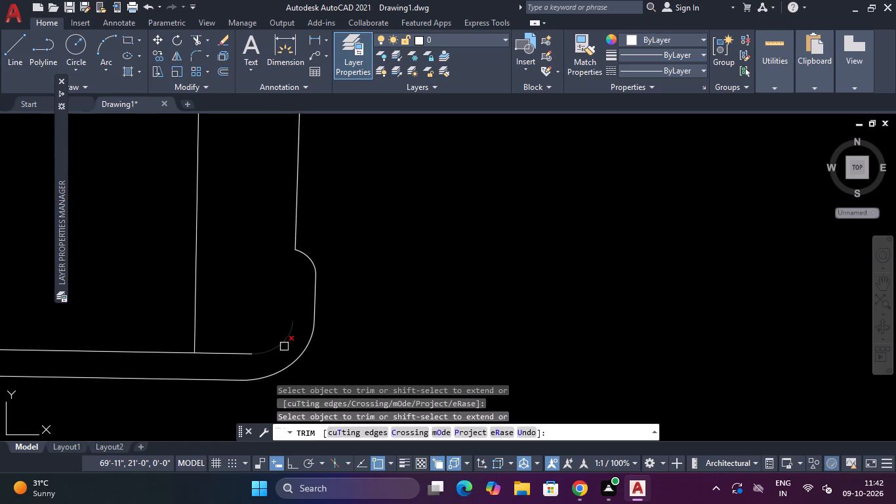
{"action": "left_click", "coordinate": [285, 346]}
{"action": "left_click", "coordinate": [245, 354]}
{"action": "scroll", "coordinate": [244, 346], "scroll_direction": "down", "scroll_amount": 6}
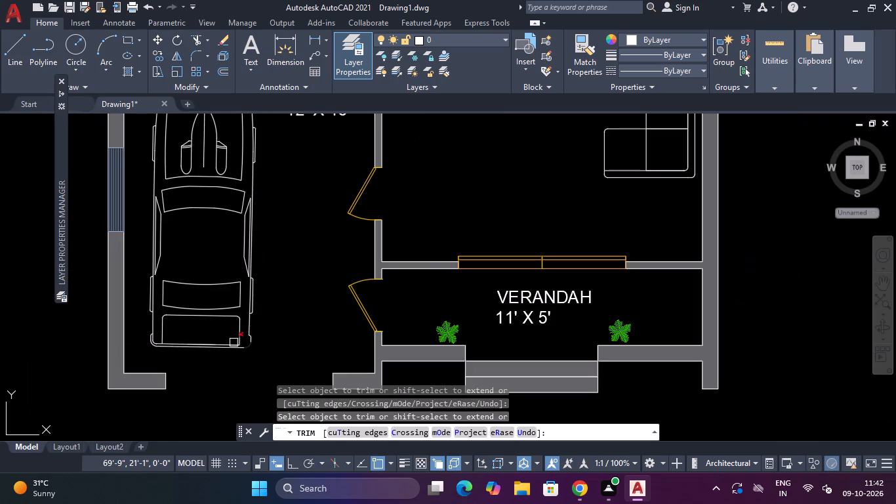
Extend the corner arcs of the rear bumper and rear wheel along the car's west side.
{"action": "scroll", "coordinate": [139, 346], "scroll_direction": "up", "scroll_amount": 4}
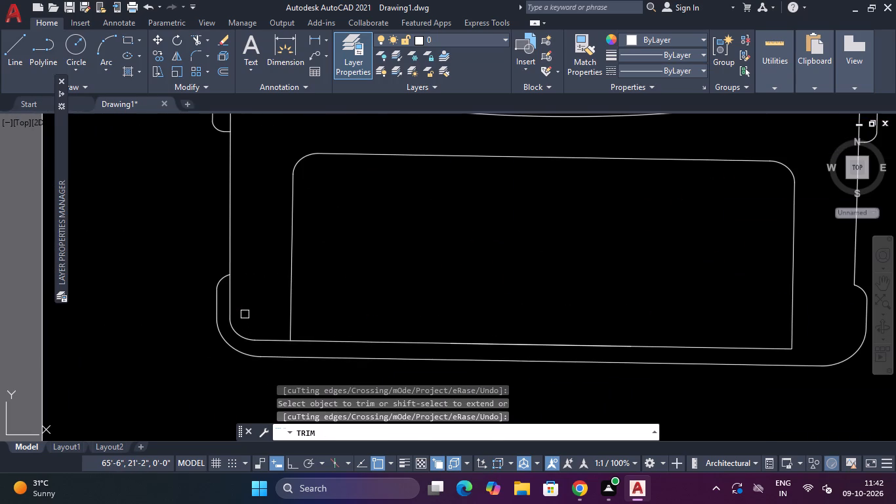
{"action": "scroll", "coordinate": [219, 282], "scroll_direction": "up", "scroll_amount": 2, "text": "shift"}
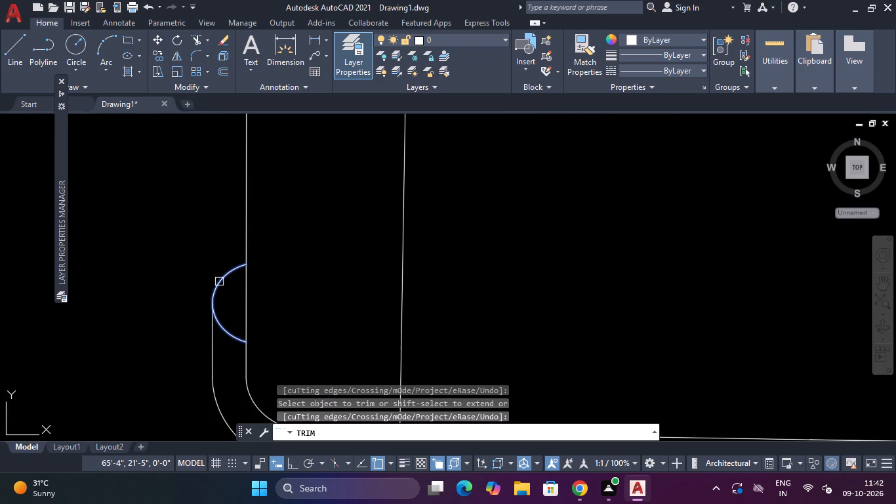
{"action": "left_click", "coordinate": [217, 282], "text": "shift"}
{"action": "scroll", "coordinate": [227, 289], "scroll_direction": "down", "scroll_amount": 5}
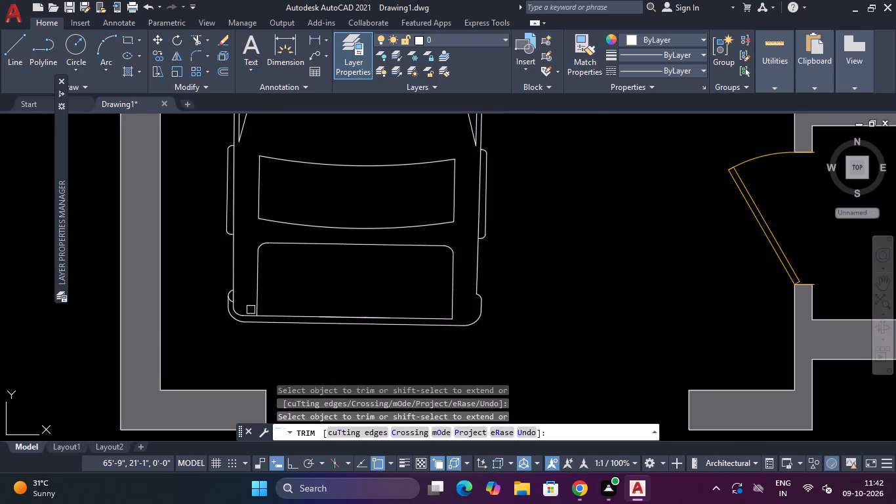
{"action": "scroll", "coordinate": [230, 247], "scroll_direction": "down", "scroll_amount": 4}
{"action": "scroll", "coordinate": [226, 243], "scroll_direction": "up", "scroll_amount": 4}
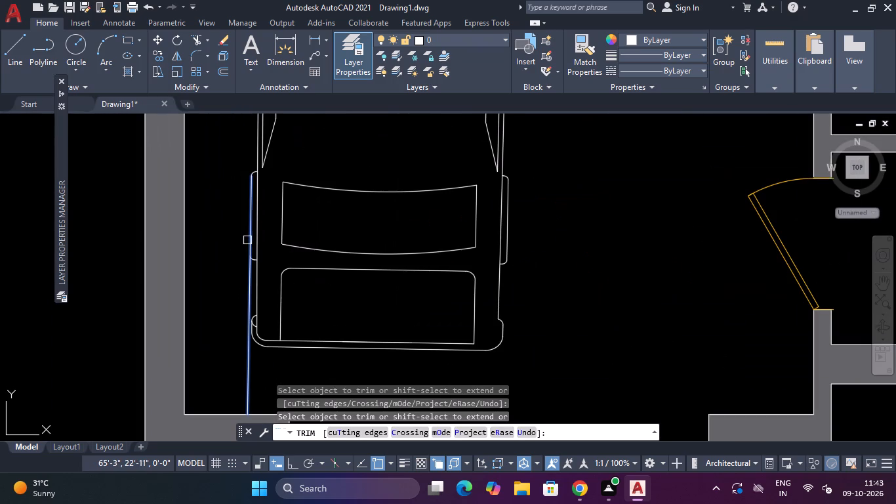
{"action": "scroll", "coordinate": [252, 254], "scroll_direction": "up", "scroll_amount": 5, "text": "shift"}
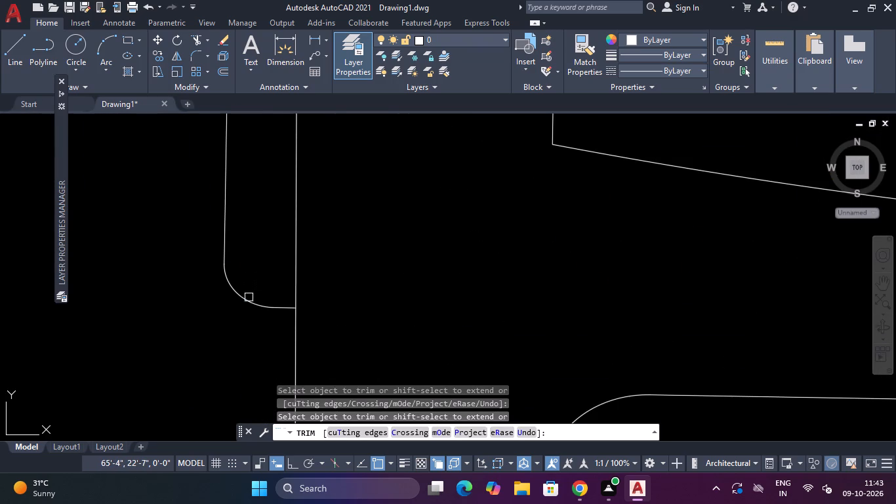
{"action": "left_click", "coordinate": [257, 306], "text": "shift"}
{"action": "scroll", "coordinate": [275, 274], "scroll_direction": "down", "scroll_amount": 5}
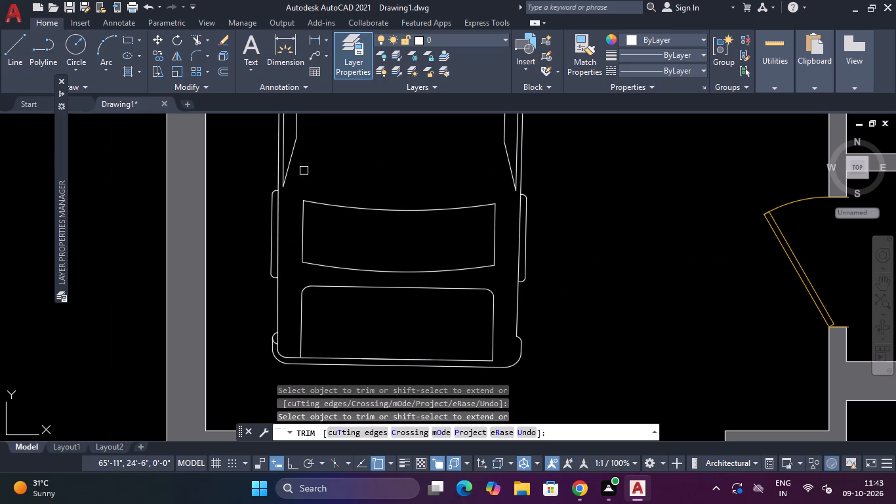
{"action": "scroll", "coordinate": [270, 190], "scroll_direction": "up", "scroll_amount": 3}
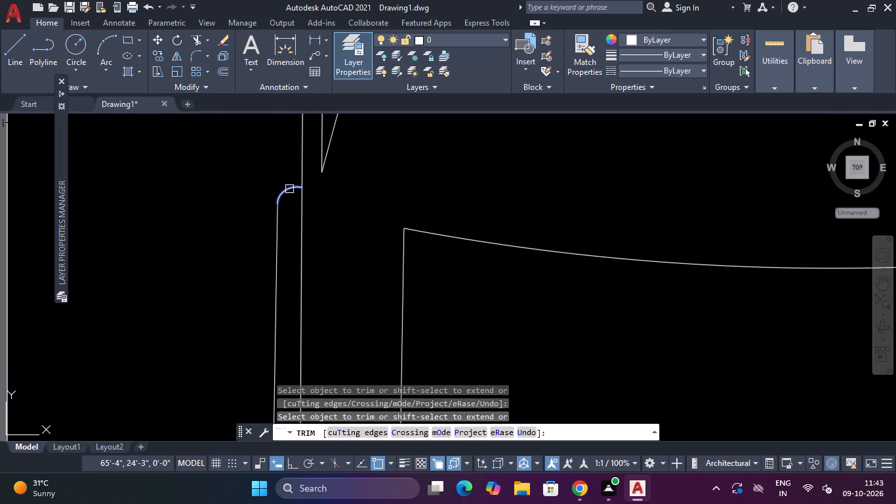
{"action": "left_click", "coordinate": [282, 195], "text": "shift"}
{"action": "scroll", "coordinate": [283, 196], "scroll_direction": "down", "scroll_amount": 4}
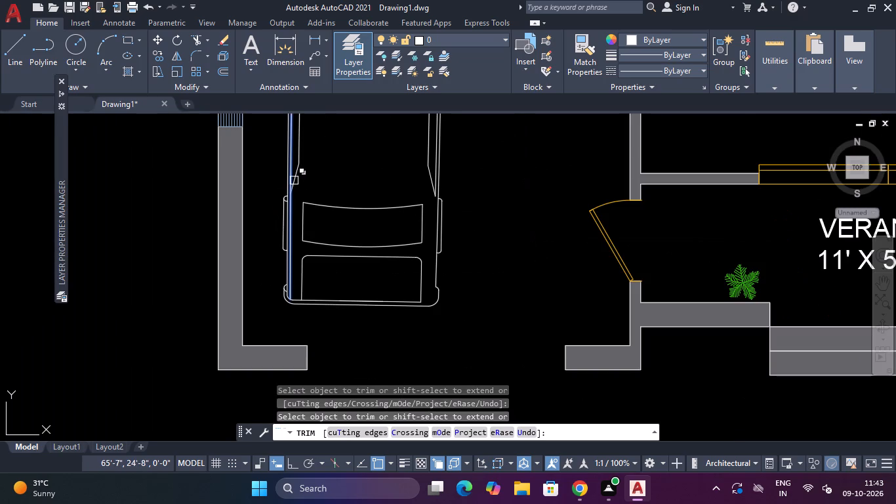
Extend the car's west inner side-window line southward and the slanted window line to the body's side line.
{"action": "left_click", "coordinate": [295, 180], "text": "shift"}
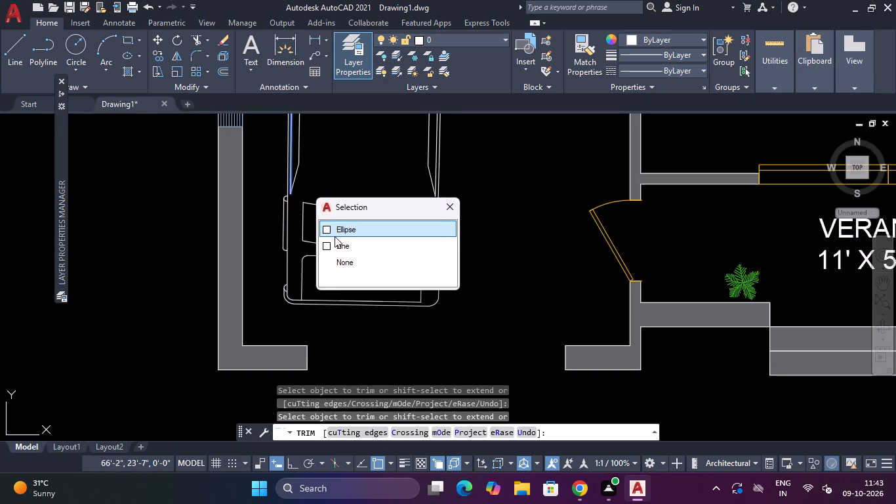
{"action": "left_click", "coordinate": [335, 236], "text": "shift"}
{"action": "scroll", "coordinate": [295, 186], "scroll_direction": "up", "scroll_amount": 3}
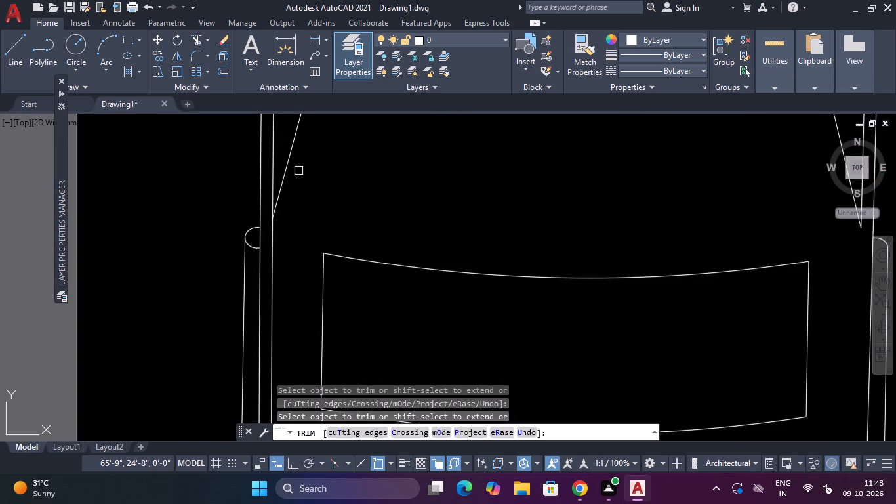
{"action": "left_click", "coordinate": [288, 171], "text": "shift"}
{"action": "scroll", "coordinate": [325, 193], "scroll_direction": "down", "scroll_amount": 4}
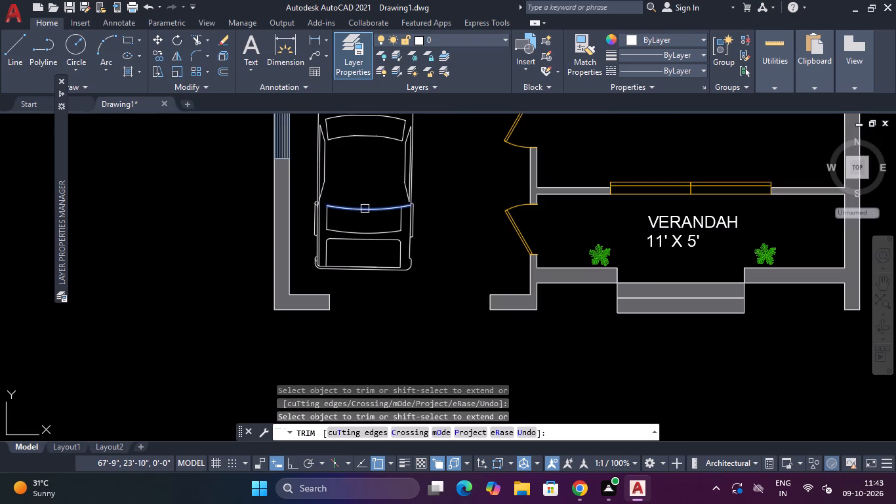
Extend the curved edges and side lines of the car's rear window toward the surrounding body lines.
{"action": "left_click", "coordinate": [365, 209], "text": "shift"}
{"action": "left_click", "coordinate": [346, 208], "text": "shift"}
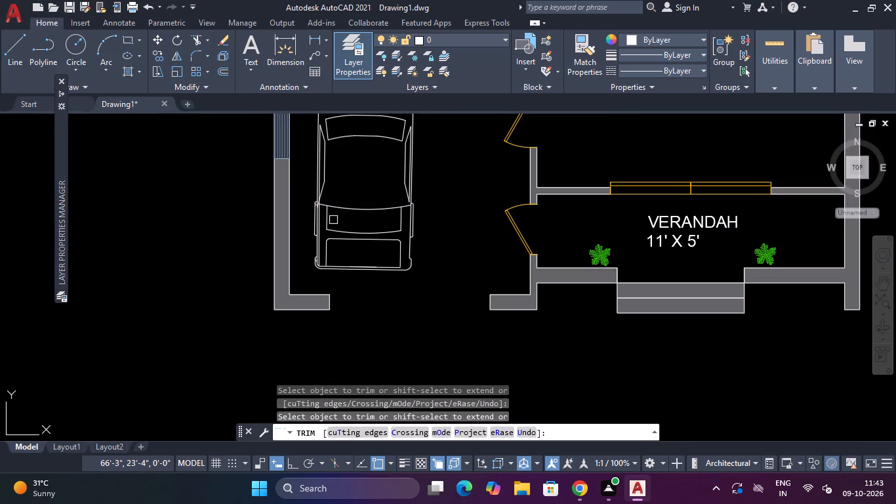
{"action": "left_click", "coordinate": [328, 221], "text": "shift"}
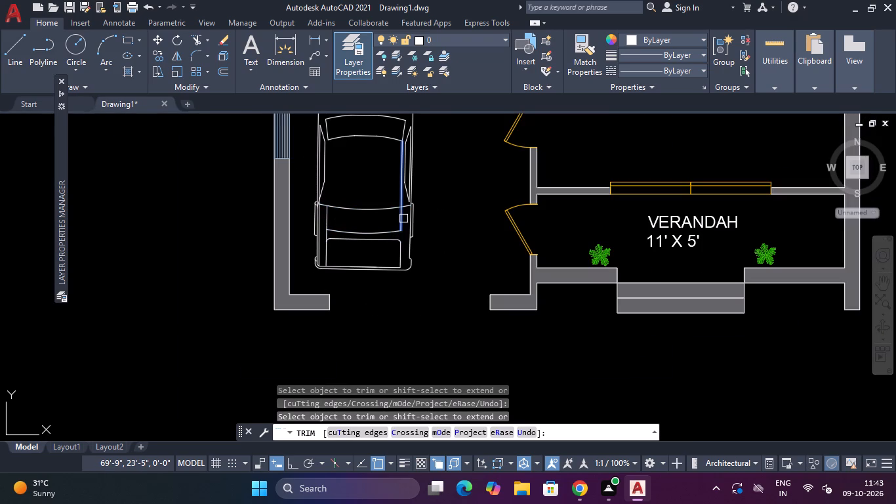
{"action": "left_click", "coordinate": [403, 219], "text": "shift"}
{"action": "left_click", "coordinate": [399, 228], "text": "shift"}
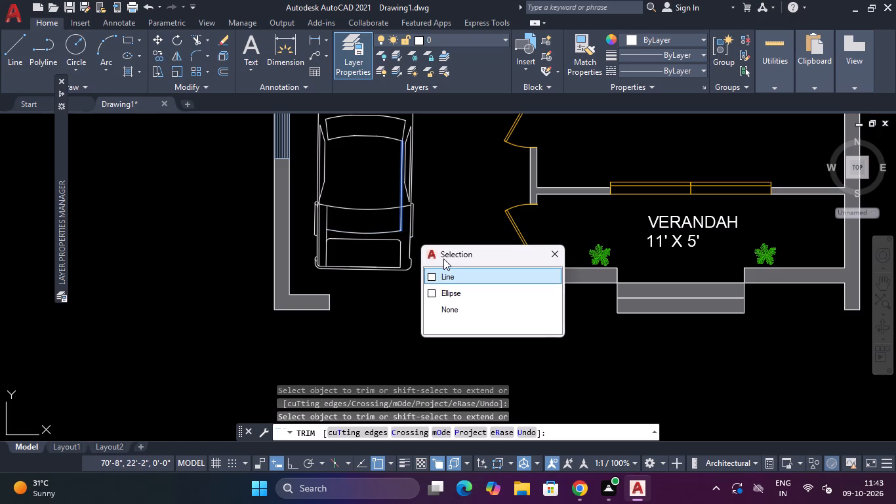
{"action": "left_click", "coordinate": [445, 270], "text": "shift"}
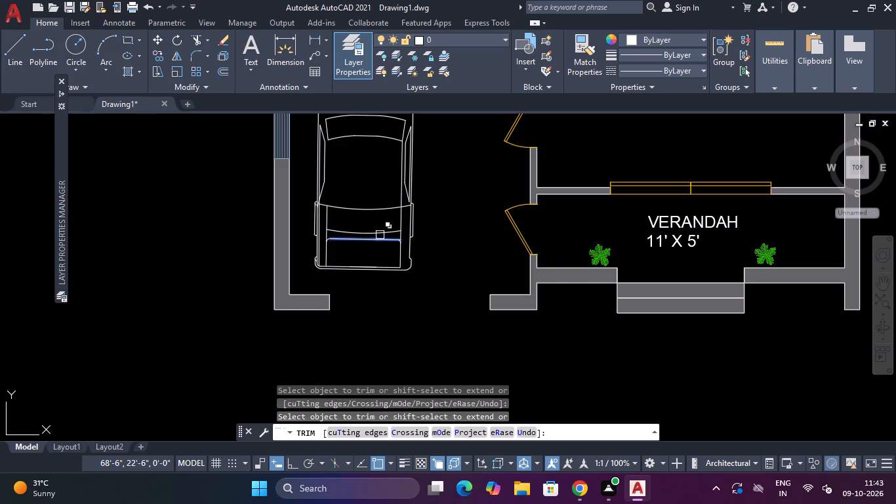
{"action": "left_click", "coordinate": [383, 233], "text": "shift"}
{"action": "left_click", "coordinate": [338, 228], "text": "shift"}
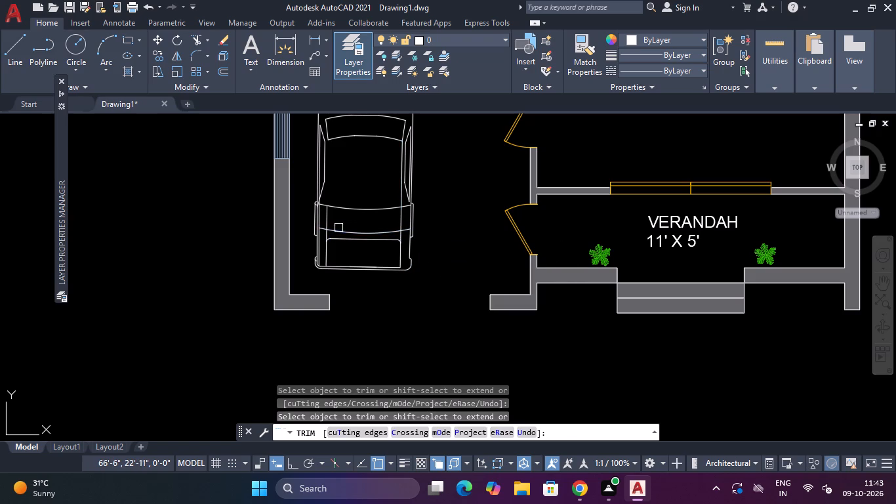
Extend the north edge of the car's boot panel to the west and its northeast corner arc, and end trimming.
{"action": "left_click", "coordinate": [350, 240], "text": "shift"}
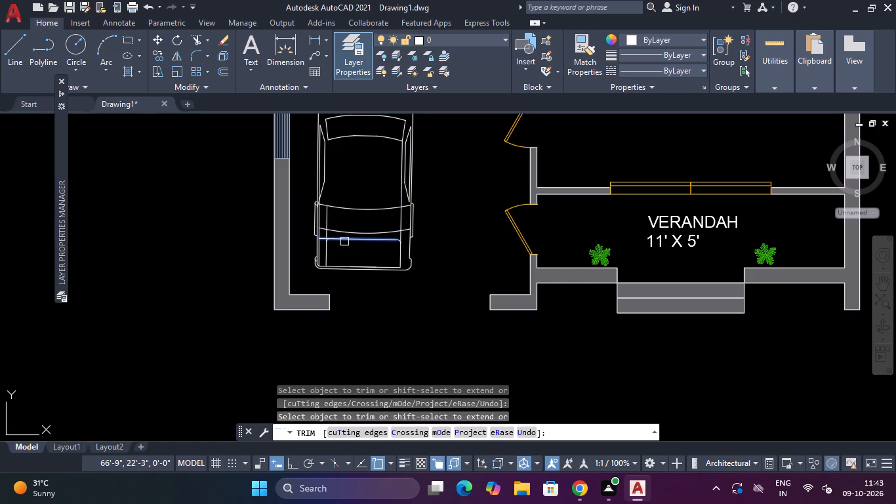
{"action": "left_click", "coordinate": [344, 241], "text": "shift"}
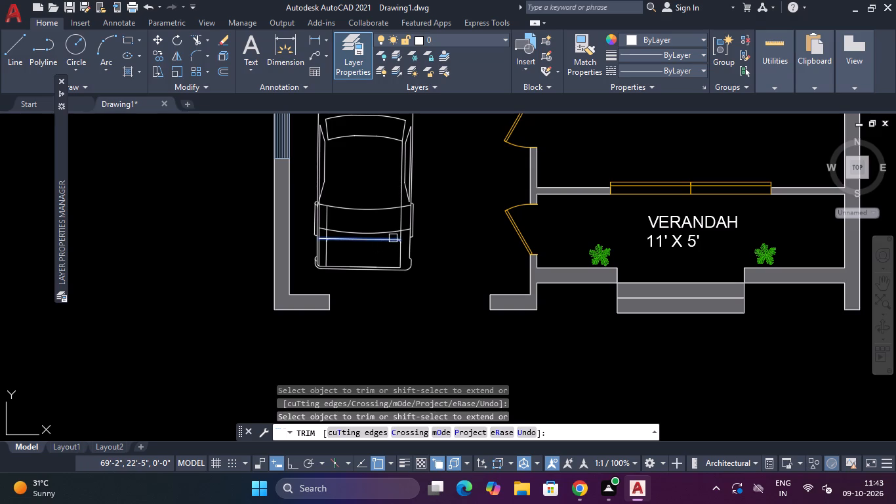
{"action": "left_click", "coordinate": [394, 239], "text": "shift"}
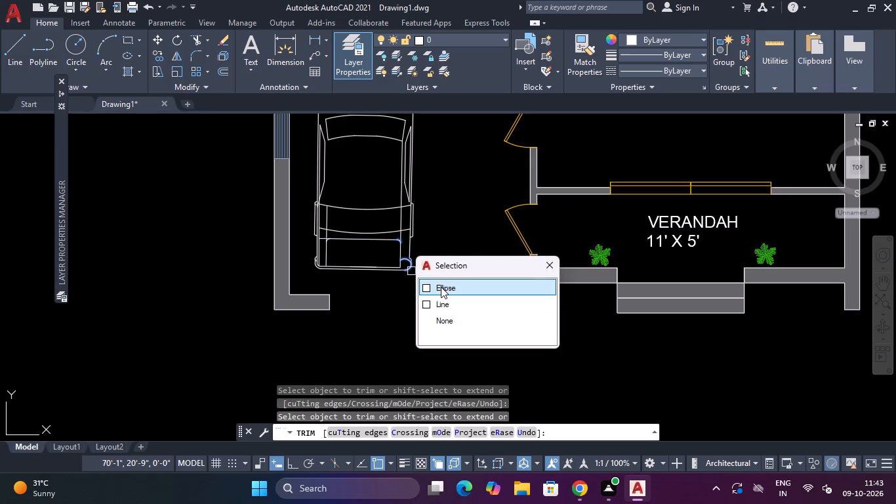
{"action": "left_click", "coordinate": [441, 287], "text": "shift"}
{"action": "left_click", "coordinate": [439, 285], "text": "shift"}
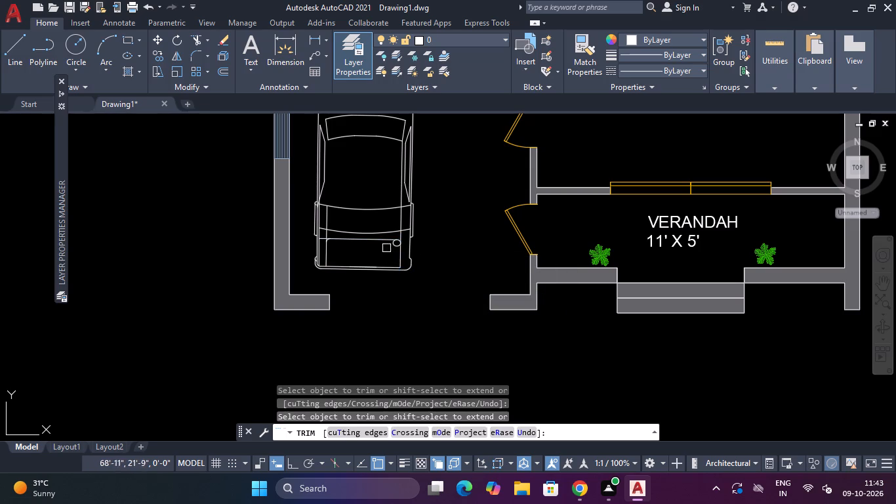
{"action": "scroll", "coordinate": [382, 242], "scroll_direction": "up", "scroll_amount": 2, "text": "shift"}
{"action": "left_click", "coordinate": [397, 237], "text": "shift"}
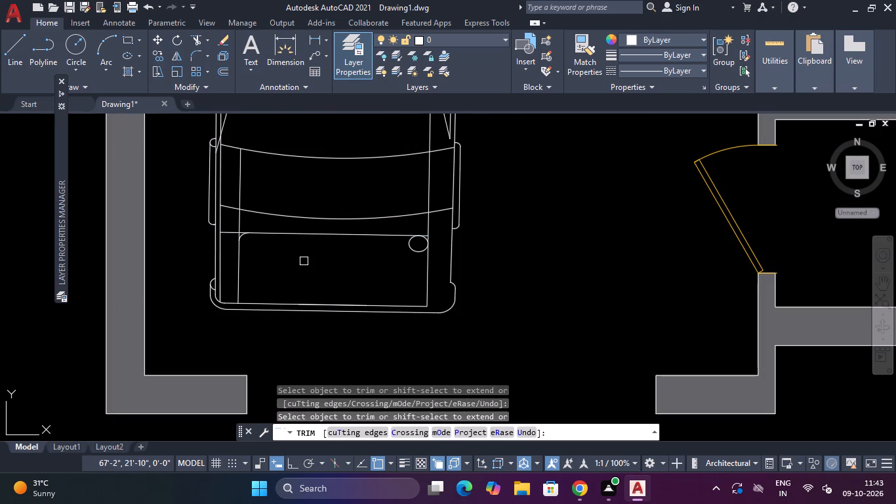
{"action": "key", "text": "Escape"}
{"action": "key", "text": "Escape"}
{"action": "scroll", "coordinate": [333, 252], "scroll_direction": "down", "scroll_amount": 3}
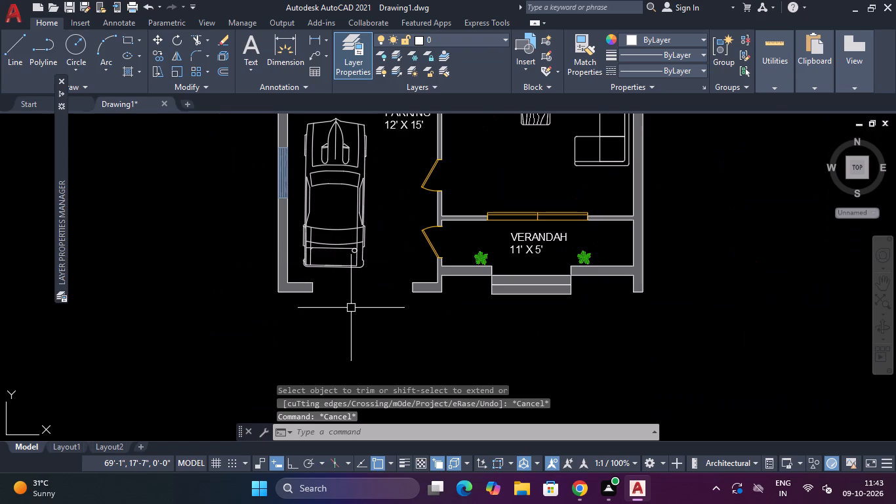
Undo the recent trim and extend edits on the parked car's outlines, together with the explode made before them.
{"action": "key", "text": "ctrl+z"}
{"action": "key", "text": "ctrl+z"}
{"action": "key", "text": "ctrl+z"}
{"action": "key", "text": "ctrl+z"}
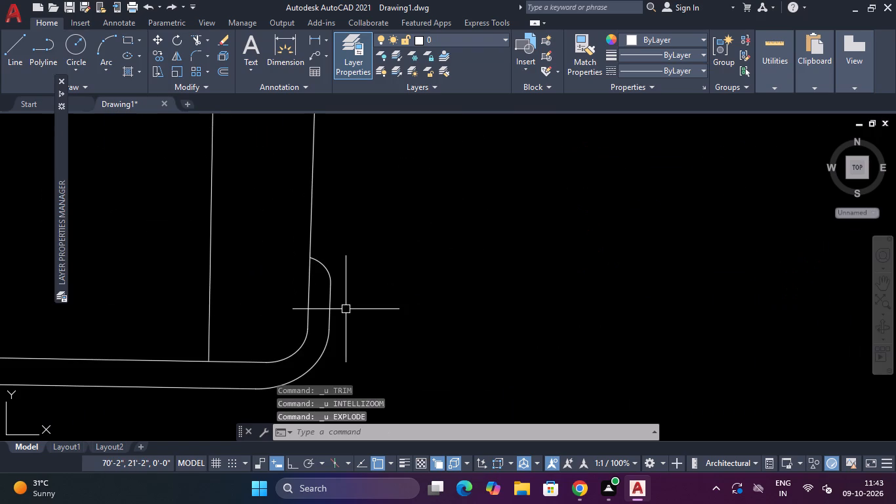
{"action": "key", "text": "ctrl+z"}
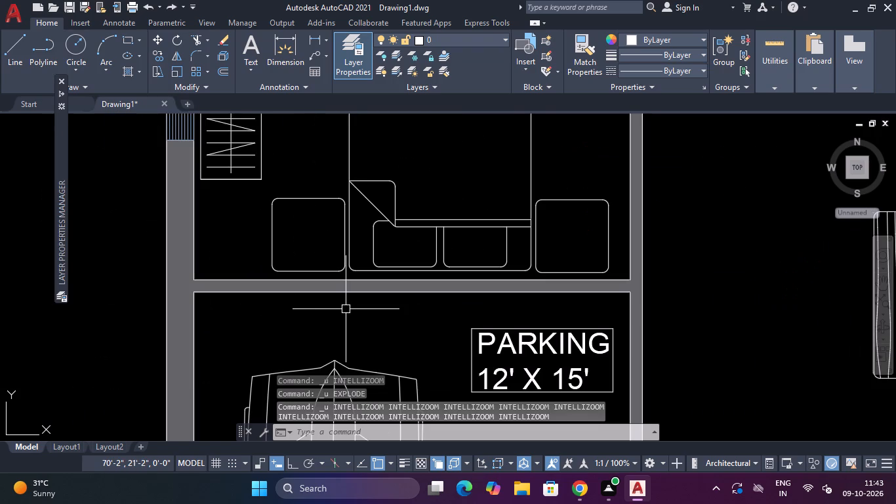
{"action": "key", "text": "Escape"}
{"action": "key", "text": "Escape"}
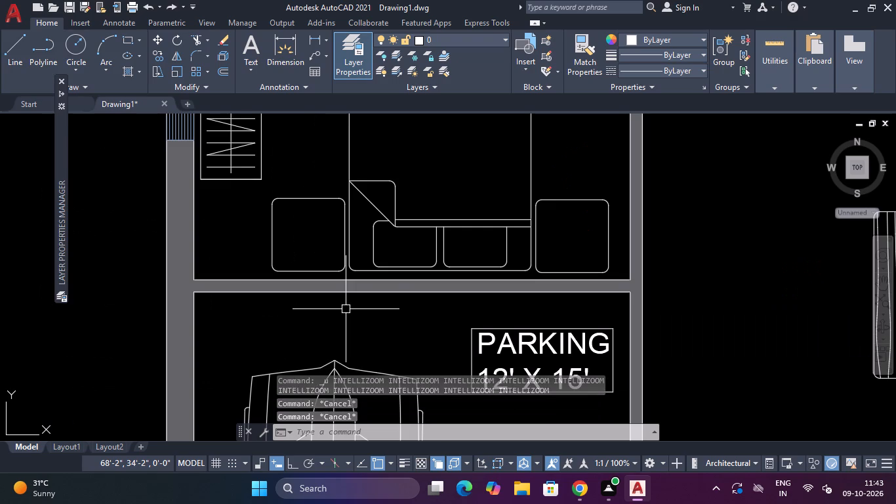
{"action": "key", "text": "Escape"}
Review the whole floor plan, checking the walls, doors, furniture and labels of the bedrooms, toilets, kitchen, living room and parking.
{"action": "scroll", "coordinate": [352, 303], "scroll_direction": "down", "scroll_amount": 5}
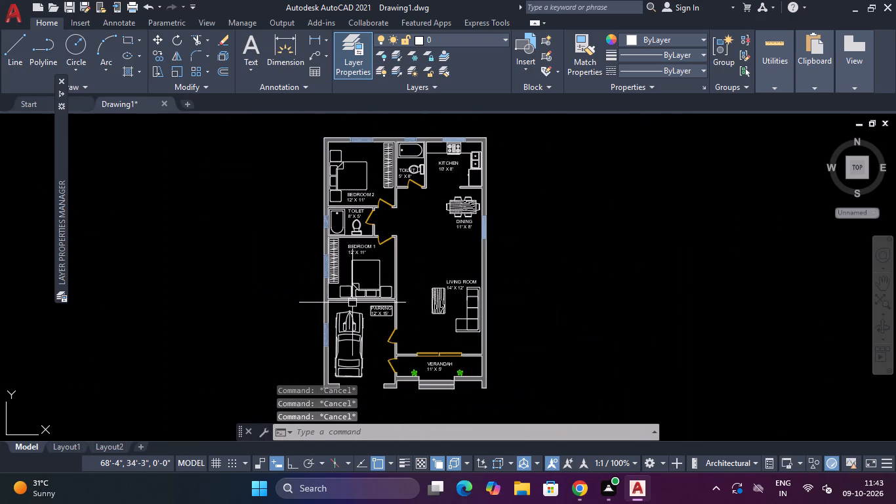
{"action": "scroll", "coordinate": [352, 303], "scroll_direction": "up", "scroll_amount": 2}
{"action": "scroll", "coordinate": [436, 264], "scroll_direction": "down", "scroll_amount": 4}
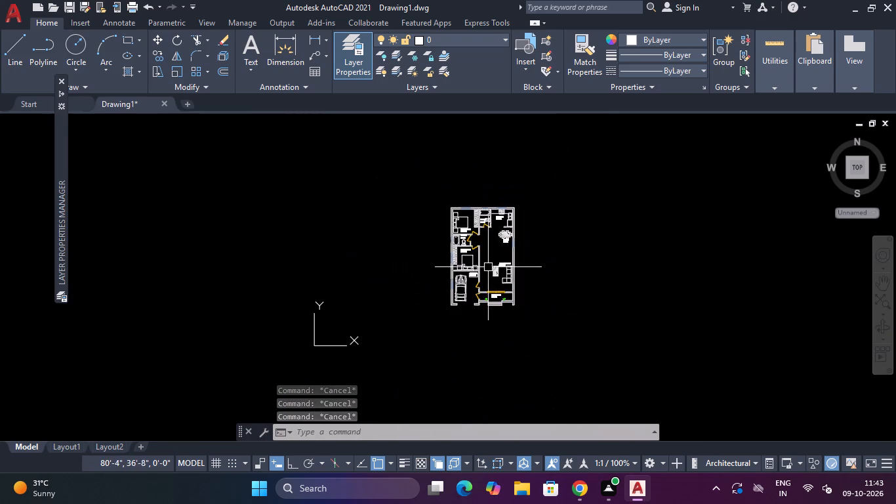
{"action": "scroll", "coordinate": [489, 268], "scroll_direction": "up", "scroll_amount": 5}
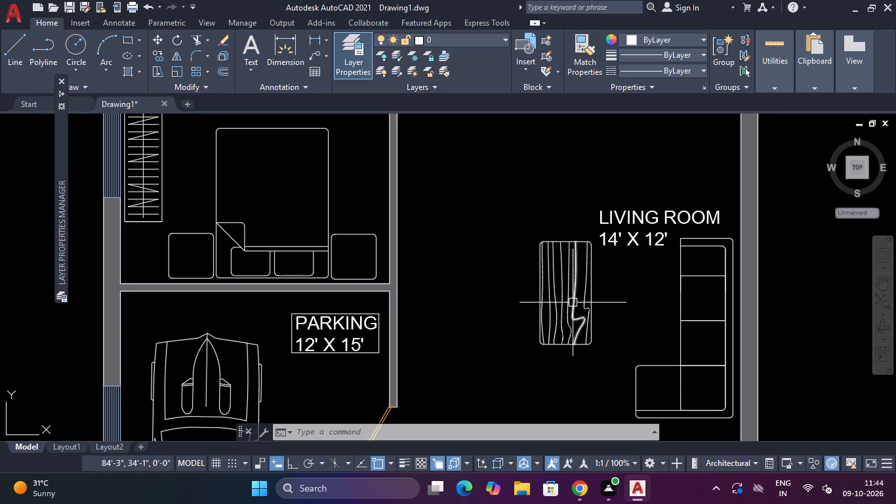
{"action": "scroll", "coordinate": [550, 245], "scroll_direction": "down", "scroll_amount": 3}
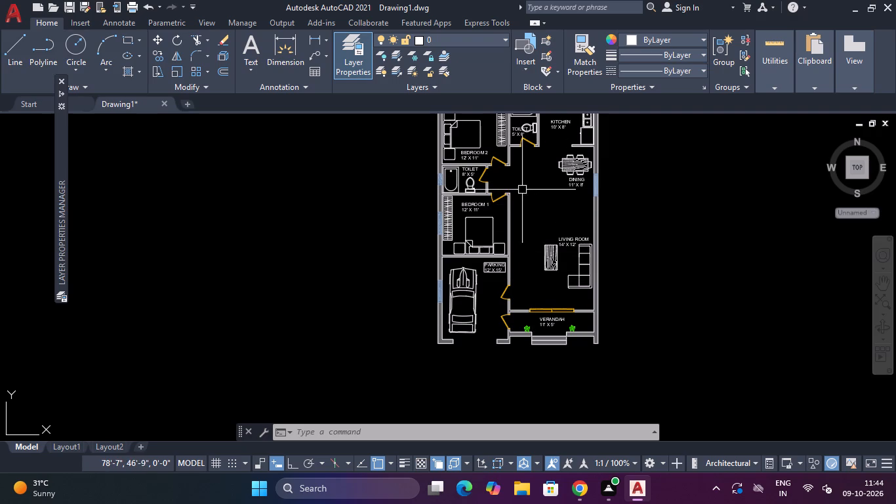
{"action": "middle_click_drag", "start_coordinate": [526, 219], "coordinate": [527, 230]}
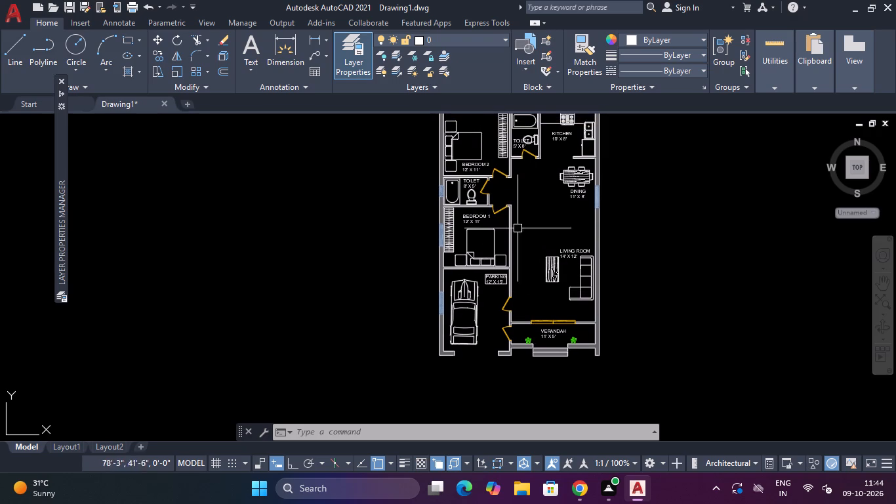
{"action": "key", "text": "Escape"}
{"action": "key", "text": "Escape"}
{"action": "scroll", "coordinate": [534, 198], "scroll_direction": "down", "scroll_amount": 4}
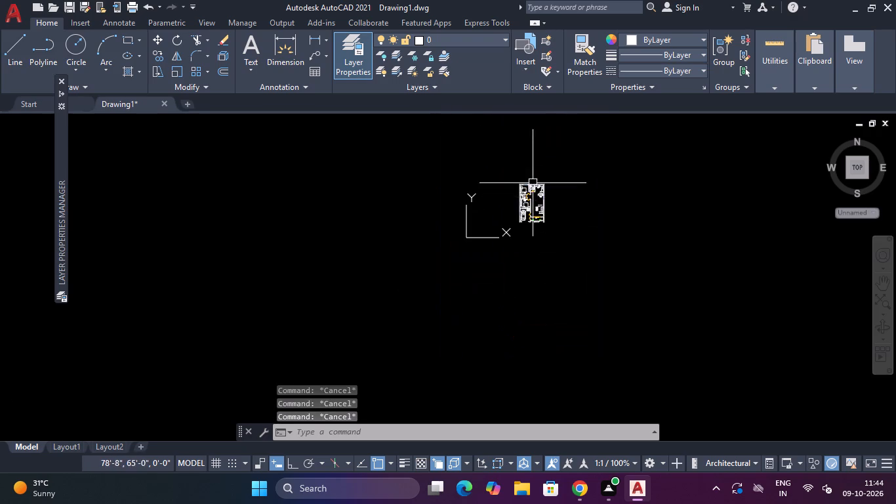
{"action": "scroll", "coordinate": [529, 175], "scroll_direction": "up", "scroll_amount": 3}
{"action": "scroll", "coordinate": [508, 231], "scroll_direction": "up", "scroll_amount": 3}
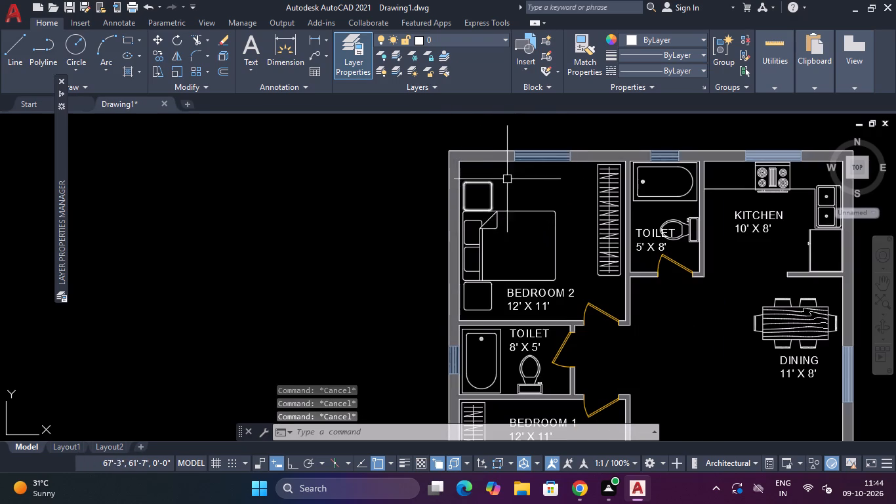
{"action": "key", "text": "Escape"}
{"action": "scroll", "coordinate": [527, 178], "scroll_direction": "down", "scroll_amount": 4}
{"action": "key", "text": "Escape"}
{"action": "key", "text": "Escape"}
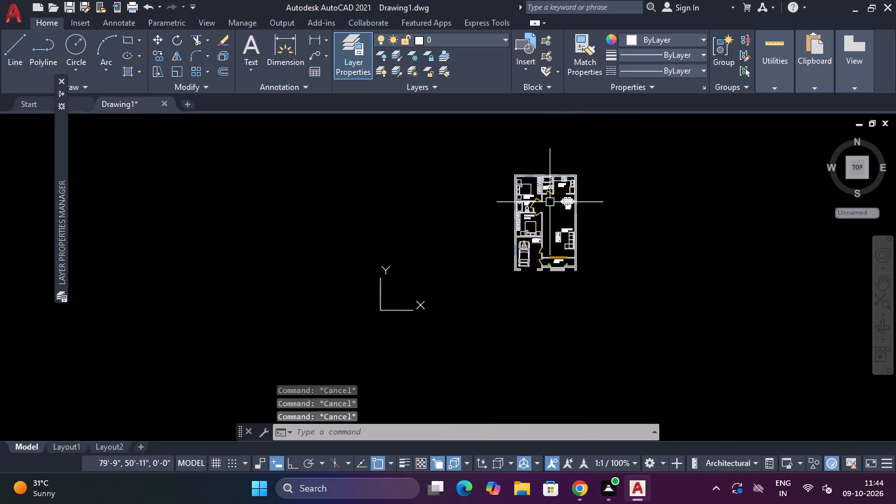
{"action": "key", "text": "Escape"}
{"action": "key", "text": "Escape"}
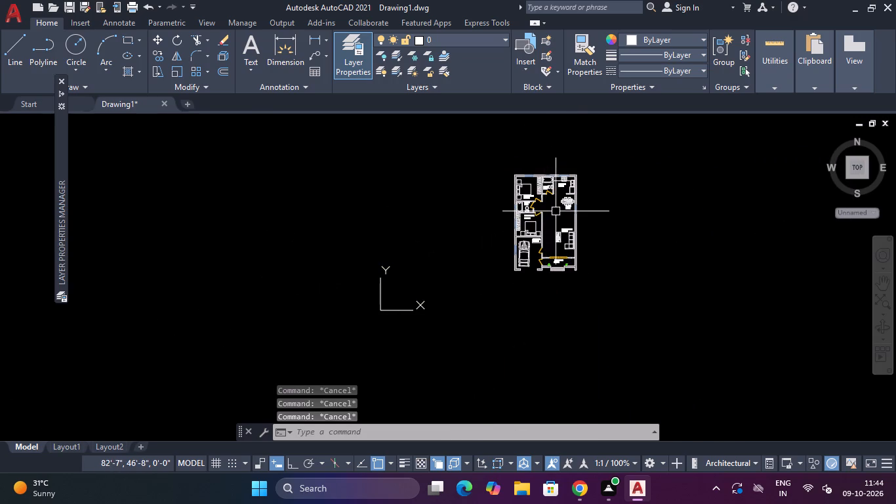
{"action": "scroll", "coordinate": [556, 211], "scroll_direction": "up", "scroll_amount": 4}
{"action": "scroll", "coordinate": [476, 222], "scroll_direction": "up", "scroll_amount": 4}
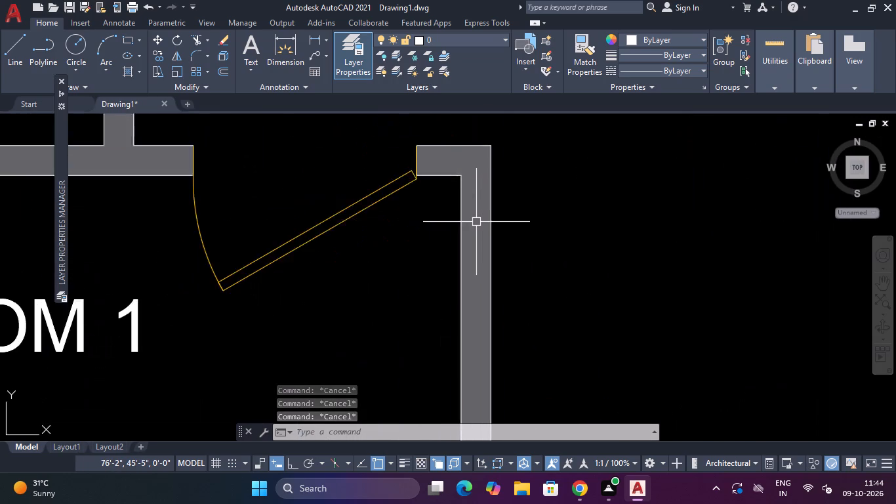
{"action": "scroll", "coordinate": [476, 222], "scroll_direction": "up", "scroll_amount": 1}
{"action": "scroll", "coordinate": [476, 222], "scroll_direction": "down", "scroll_amount": 1}
{"action": "scroll", "coordinate": [205, 181], "scroll_direction": "down", "scroll_amount": 4}
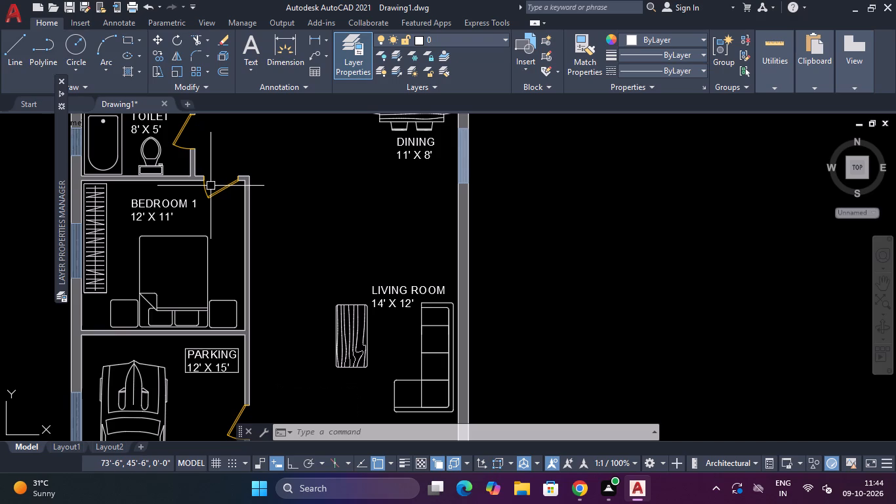
{"action": "key", "text": "Escape"}
{"action": "key", "text": "Escape"}
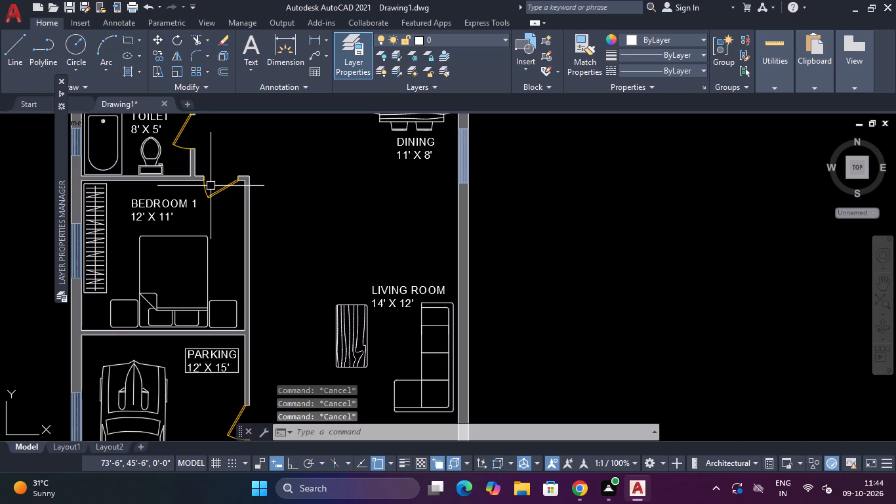
{"action": "scroll", "coordinate": [272, 178], "scroll_direction": "down", "scroll_amount": 4}
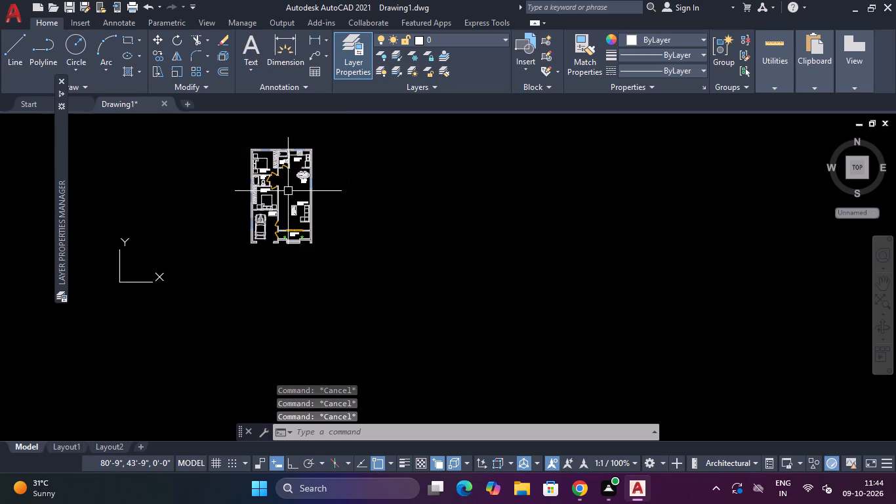
{"action": "scroll", "coordinate": [288, 191], "scroll_direction": "up", "scroll_amount": 1}
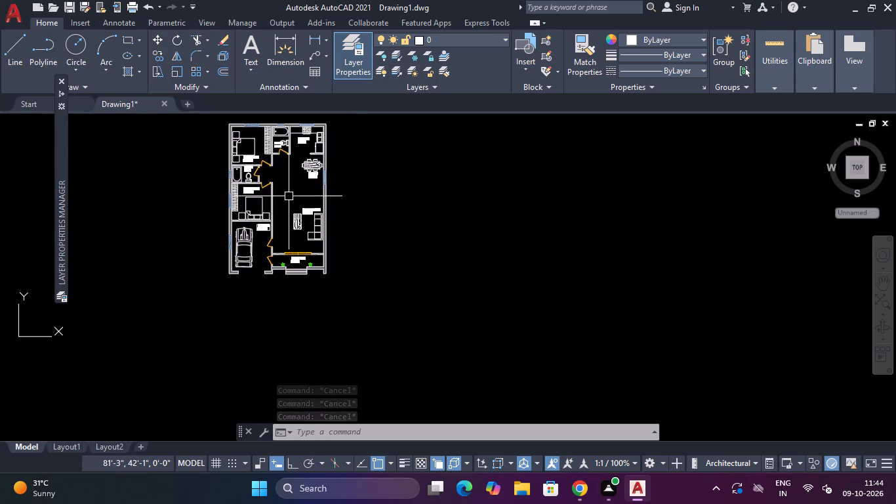
{"action": "scroll", "coordinate": [289, 196], "scroll_direction": "up", "scroll_amount": 1}
{"action": "scroll", "coordinate": [289, 196], "scroll_direction": "down", "scroll_amount": 2}
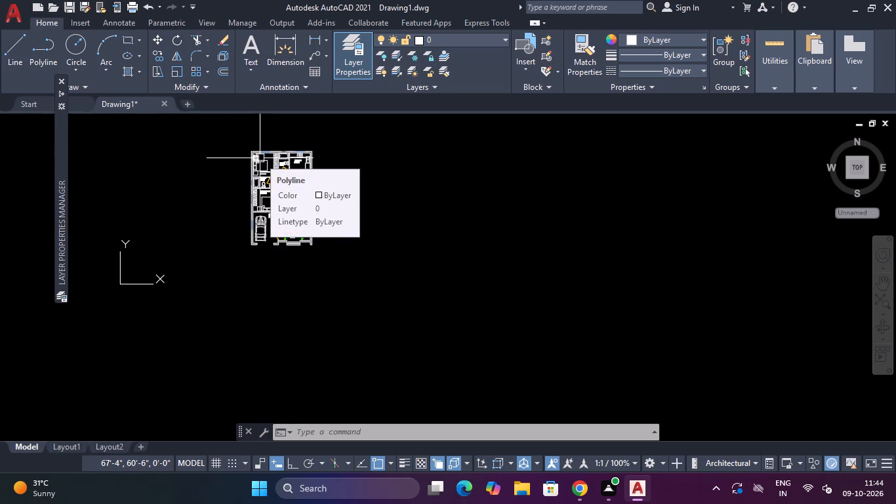
{"action": "key", "text": "Escape"}
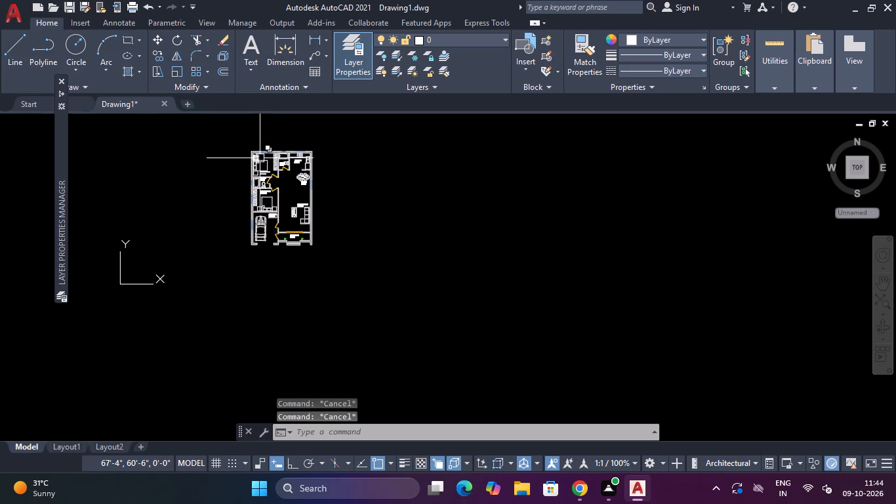
Add a linear dimension for the house's overall width just outside the north wall, between its outer corners.
{"action": "scroll", "coordinate": [251, 152], "scroll_direction": "up", "scroll_amount": 3}
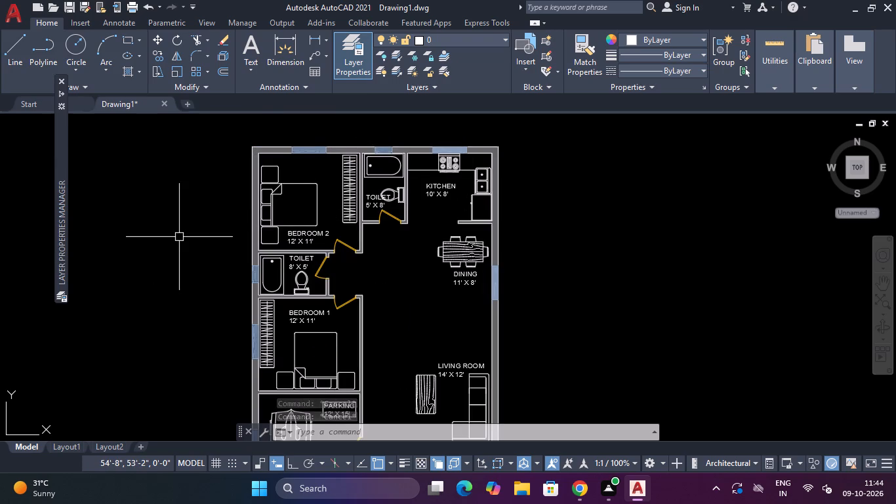
{"action": "type", "text": "DLI"}
{"action": "key", "text": "Return"}
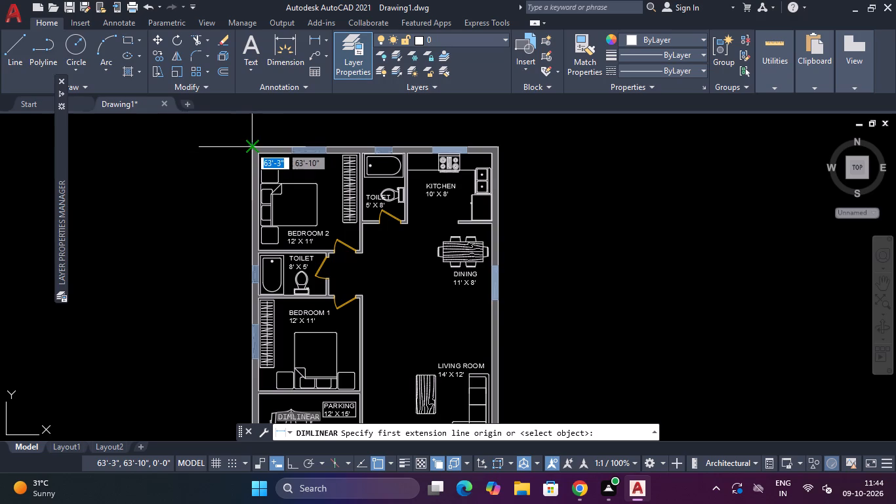
{"action": "left_click_drag", "start_coordinate": [250, 146], "coordinate": [260, 151]}
{"action": "left_click", "coordinate": [500, 147]}
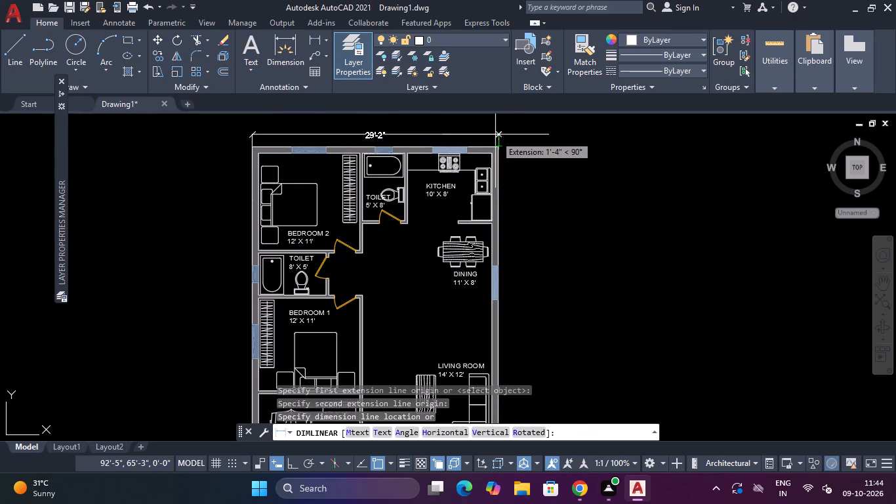
{"action": "left_click", "coordinate": [495, 134]}
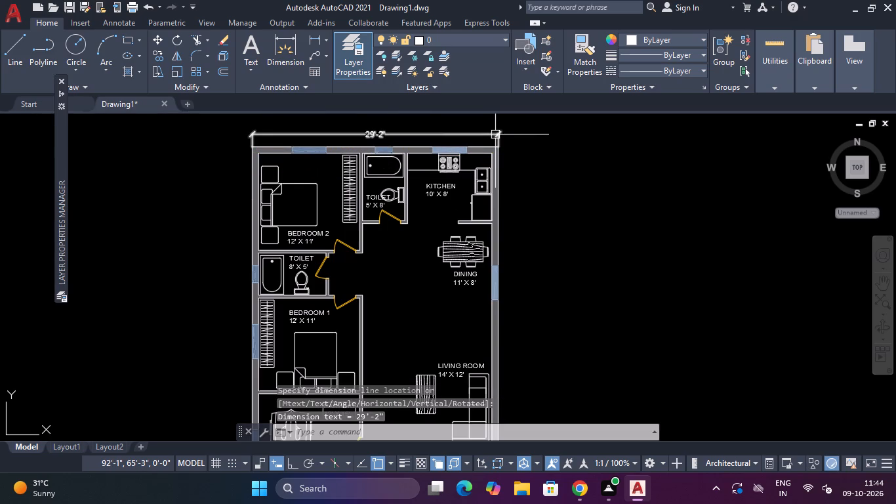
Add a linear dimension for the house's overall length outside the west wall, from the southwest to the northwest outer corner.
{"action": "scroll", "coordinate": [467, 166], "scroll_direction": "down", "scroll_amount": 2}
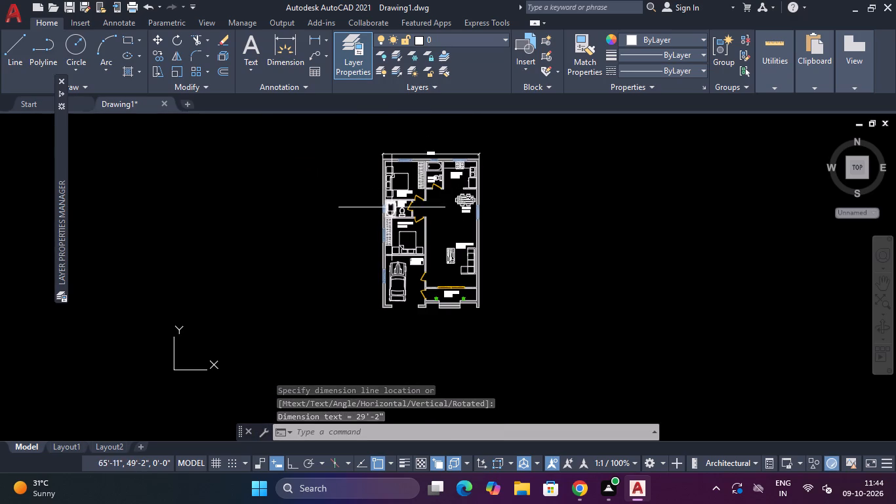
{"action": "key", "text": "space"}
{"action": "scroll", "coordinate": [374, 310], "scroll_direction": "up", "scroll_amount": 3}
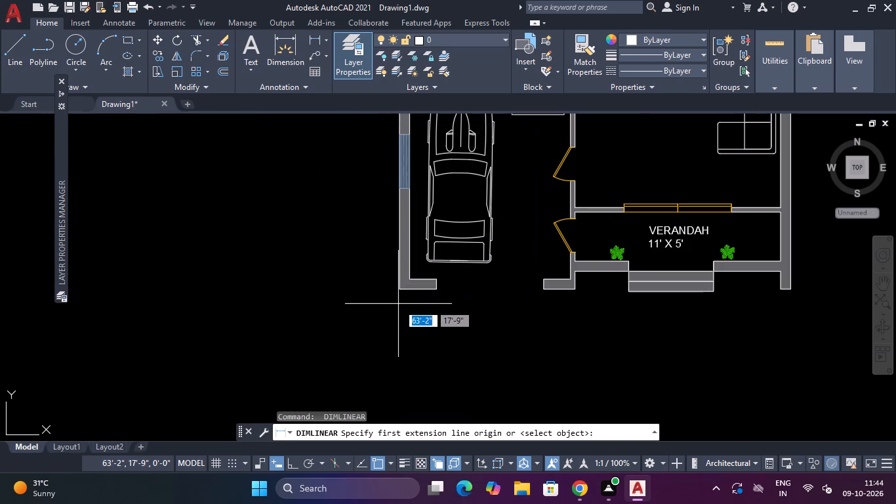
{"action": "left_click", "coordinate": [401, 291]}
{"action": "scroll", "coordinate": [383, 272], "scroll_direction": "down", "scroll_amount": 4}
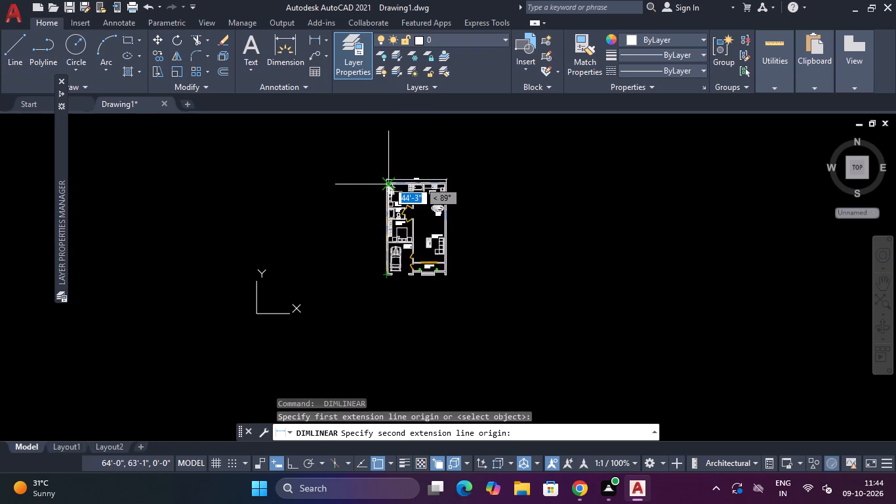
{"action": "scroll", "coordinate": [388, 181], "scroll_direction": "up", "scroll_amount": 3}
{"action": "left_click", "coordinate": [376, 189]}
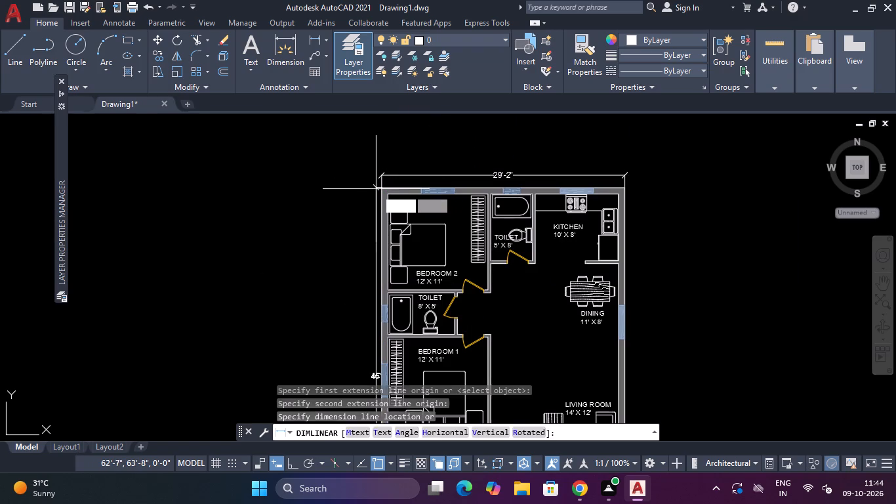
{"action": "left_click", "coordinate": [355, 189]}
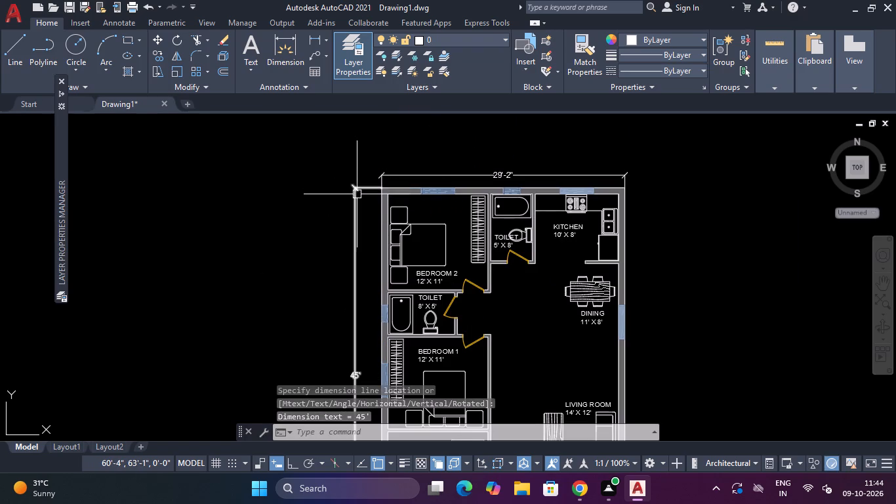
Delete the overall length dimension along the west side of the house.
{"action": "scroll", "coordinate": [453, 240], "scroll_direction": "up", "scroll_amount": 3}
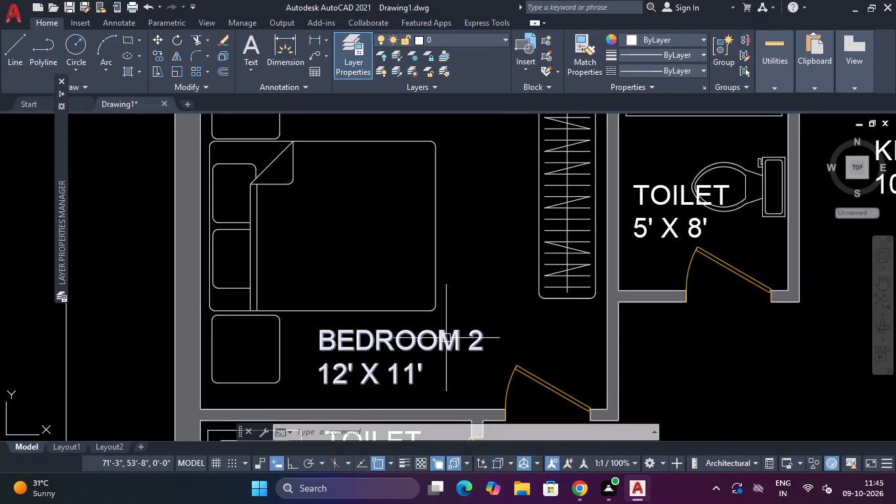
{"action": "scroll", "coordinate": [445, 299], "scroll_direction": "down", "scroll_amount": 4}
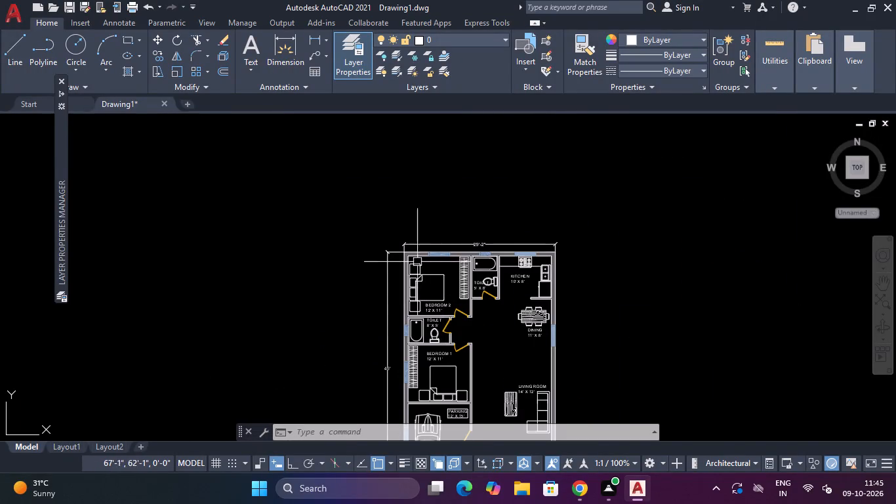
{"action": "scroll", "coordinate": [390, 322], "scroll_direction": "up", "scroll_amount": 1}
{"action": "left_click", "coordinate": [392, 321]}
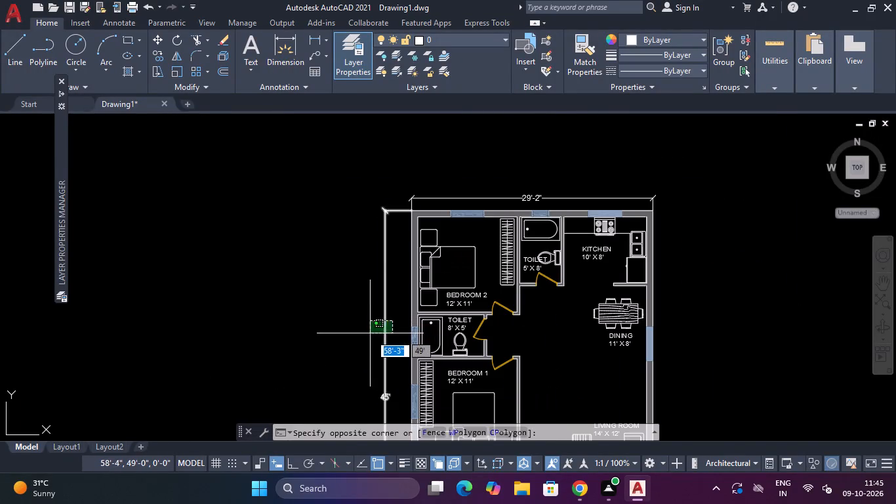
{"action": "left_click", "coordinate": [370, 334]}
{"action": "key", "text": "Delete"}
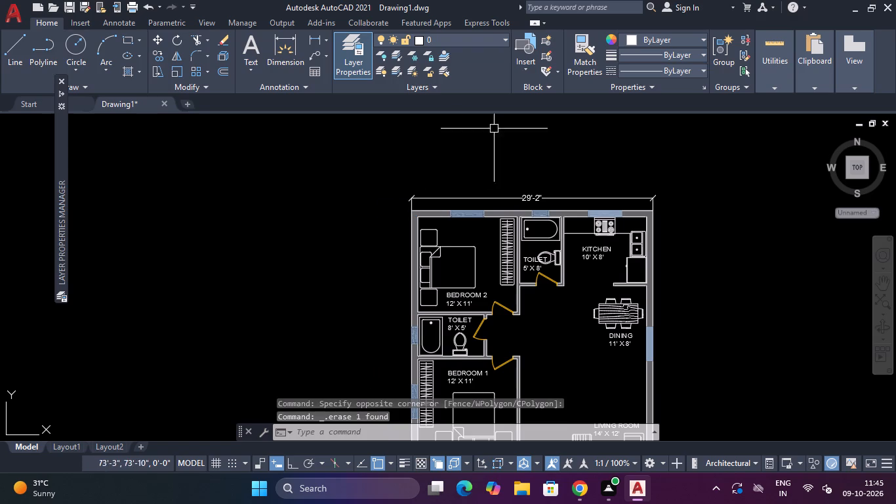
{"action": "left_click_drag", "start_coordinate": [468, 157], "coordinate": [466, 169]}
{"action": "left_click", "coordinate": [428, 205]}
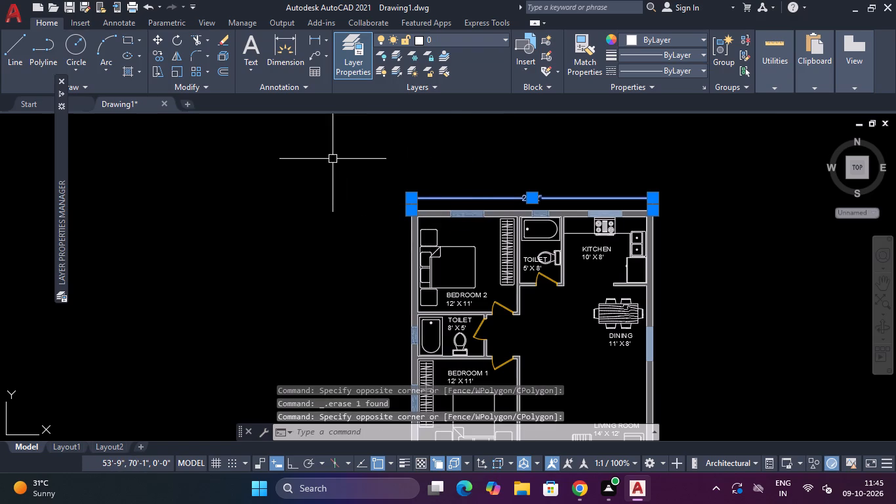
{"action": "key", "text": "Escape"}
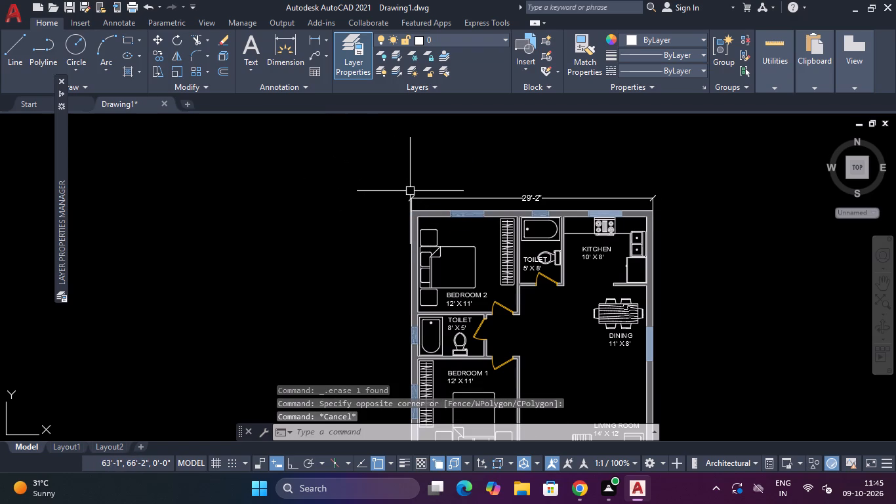
Delete the overall width dimension along the north side of the house.
{"action": "scroll", "coordinate": [457, 215], "scroll_direction": "up", "scroll_amount": 1}
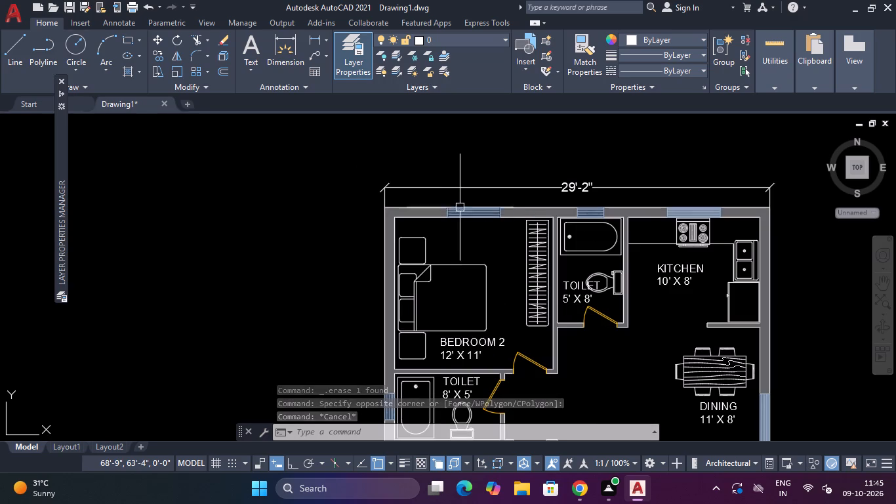
{"action": "left_click", "coordinate": [459, 170]}
{"action": "left_click", "coordinate": [430, 201]}
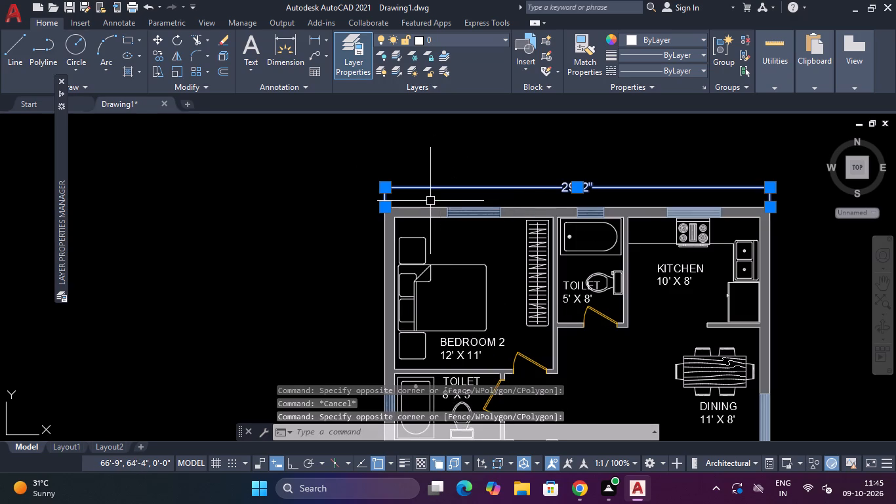
{"action": "key", "text": "Delete"}
{"action": "key", "text": "Delete"}
{"action": "key", "text": "Escape"}
{"action": "key", "text": "Escape"}
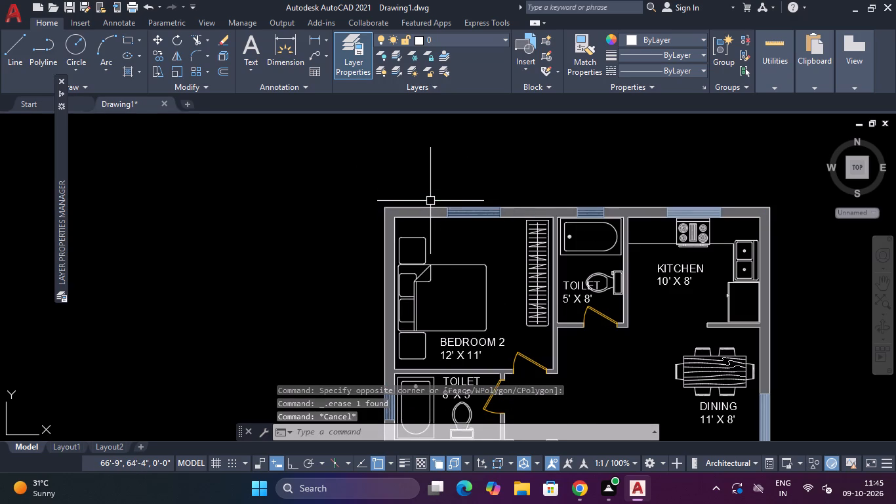
{"action": "key", "text": "Escape"}
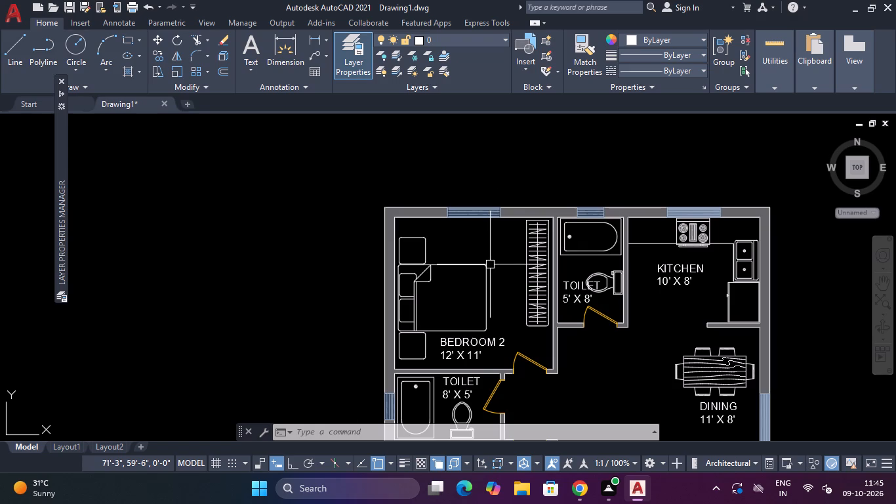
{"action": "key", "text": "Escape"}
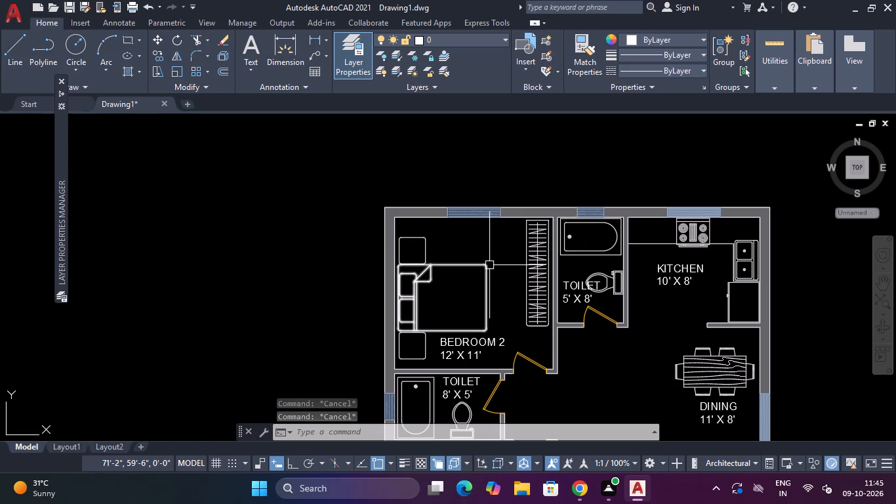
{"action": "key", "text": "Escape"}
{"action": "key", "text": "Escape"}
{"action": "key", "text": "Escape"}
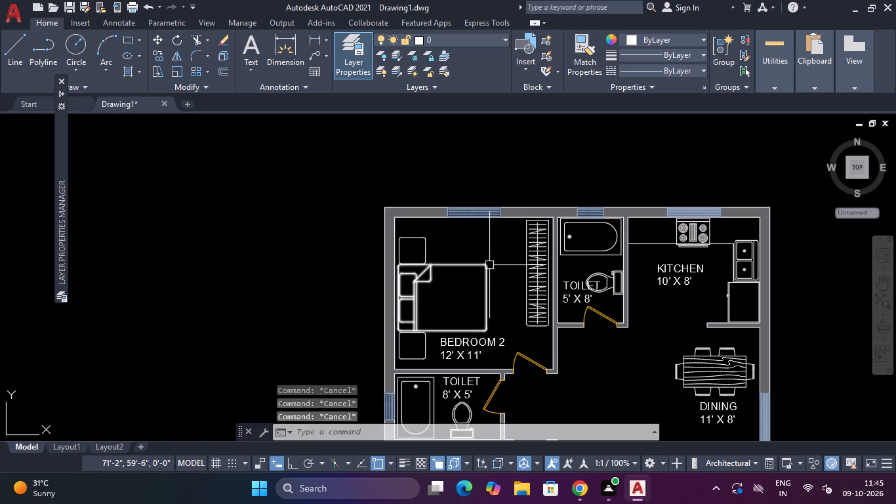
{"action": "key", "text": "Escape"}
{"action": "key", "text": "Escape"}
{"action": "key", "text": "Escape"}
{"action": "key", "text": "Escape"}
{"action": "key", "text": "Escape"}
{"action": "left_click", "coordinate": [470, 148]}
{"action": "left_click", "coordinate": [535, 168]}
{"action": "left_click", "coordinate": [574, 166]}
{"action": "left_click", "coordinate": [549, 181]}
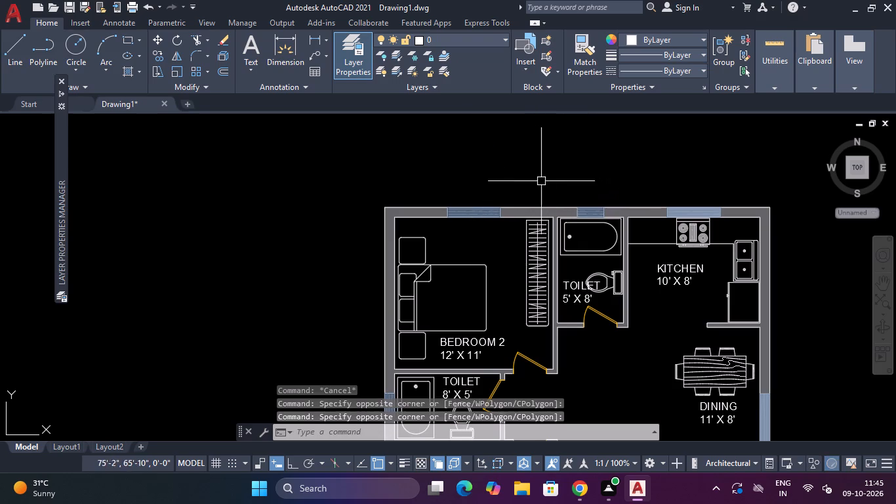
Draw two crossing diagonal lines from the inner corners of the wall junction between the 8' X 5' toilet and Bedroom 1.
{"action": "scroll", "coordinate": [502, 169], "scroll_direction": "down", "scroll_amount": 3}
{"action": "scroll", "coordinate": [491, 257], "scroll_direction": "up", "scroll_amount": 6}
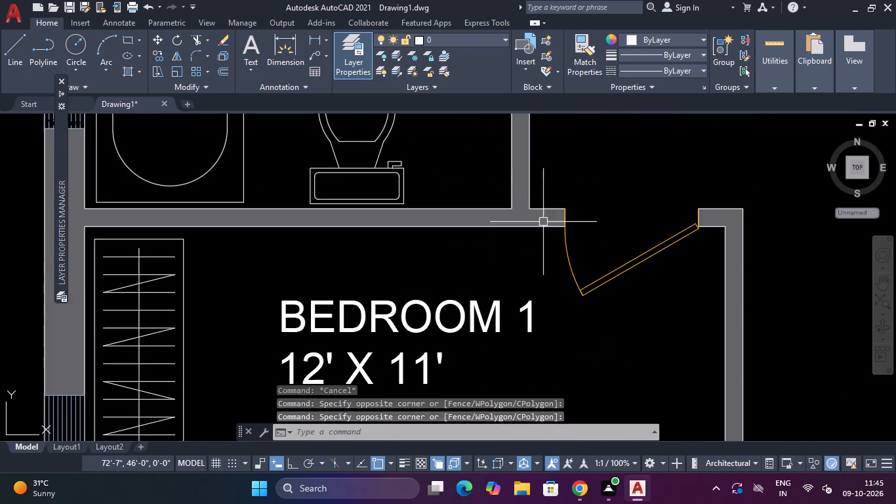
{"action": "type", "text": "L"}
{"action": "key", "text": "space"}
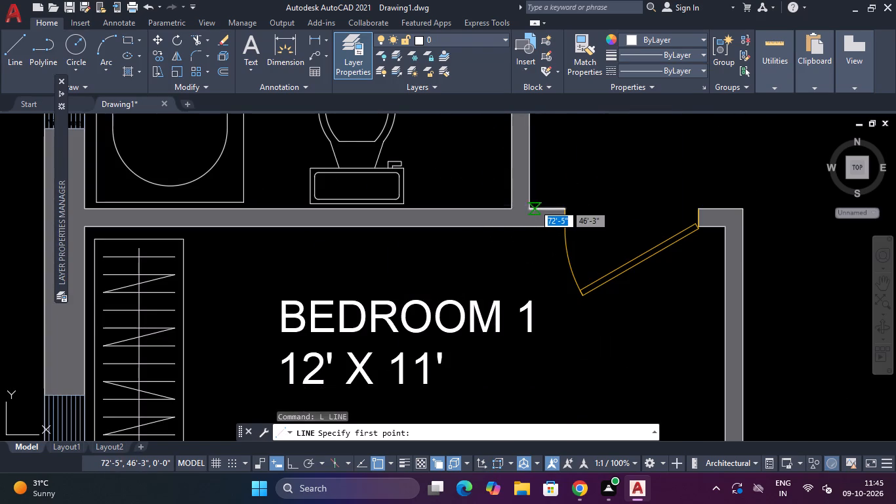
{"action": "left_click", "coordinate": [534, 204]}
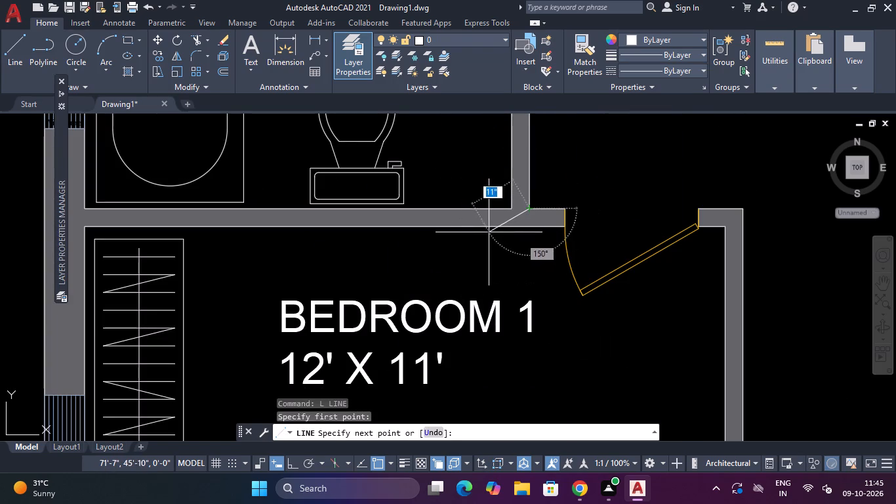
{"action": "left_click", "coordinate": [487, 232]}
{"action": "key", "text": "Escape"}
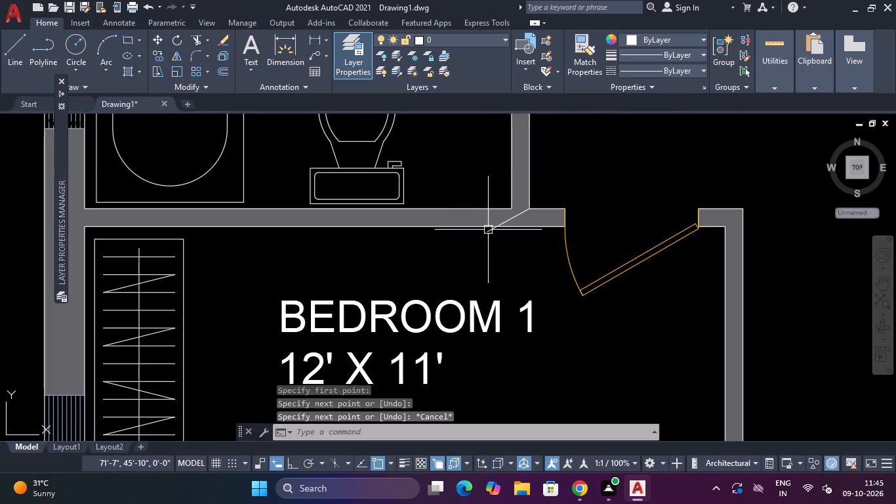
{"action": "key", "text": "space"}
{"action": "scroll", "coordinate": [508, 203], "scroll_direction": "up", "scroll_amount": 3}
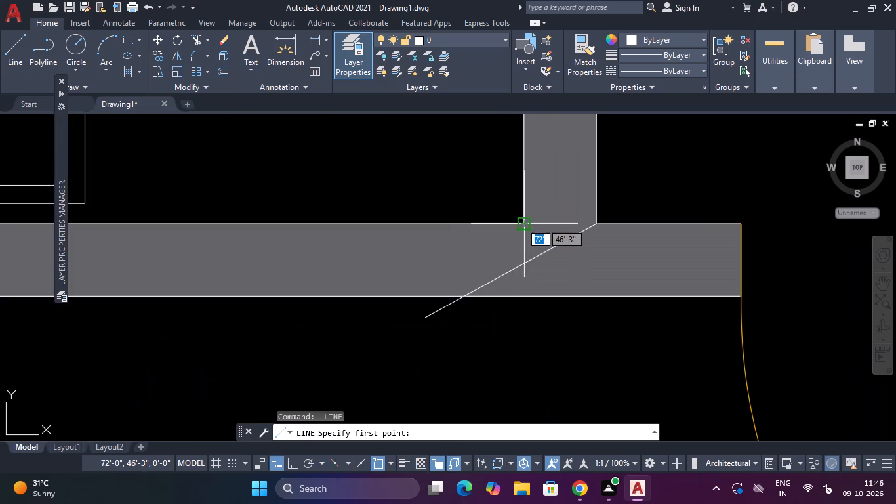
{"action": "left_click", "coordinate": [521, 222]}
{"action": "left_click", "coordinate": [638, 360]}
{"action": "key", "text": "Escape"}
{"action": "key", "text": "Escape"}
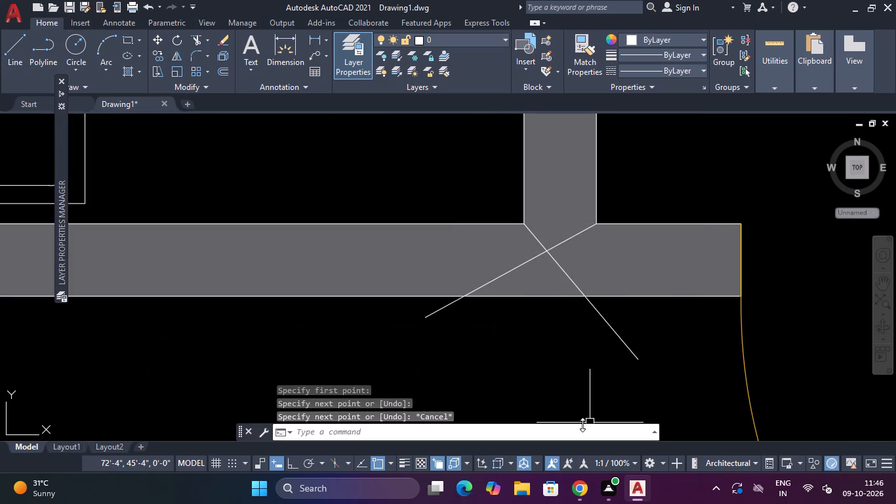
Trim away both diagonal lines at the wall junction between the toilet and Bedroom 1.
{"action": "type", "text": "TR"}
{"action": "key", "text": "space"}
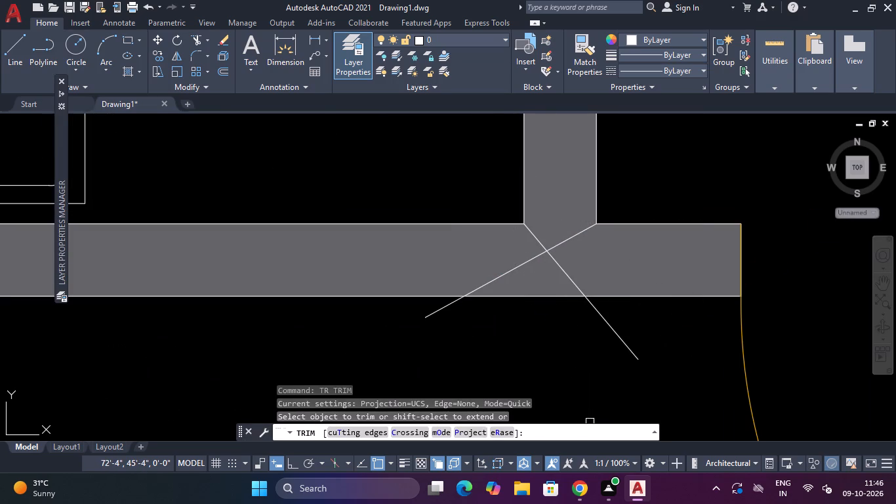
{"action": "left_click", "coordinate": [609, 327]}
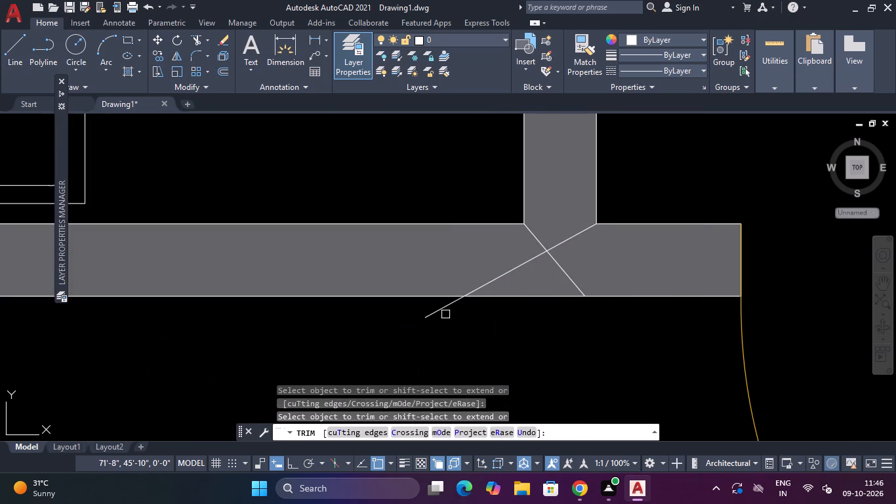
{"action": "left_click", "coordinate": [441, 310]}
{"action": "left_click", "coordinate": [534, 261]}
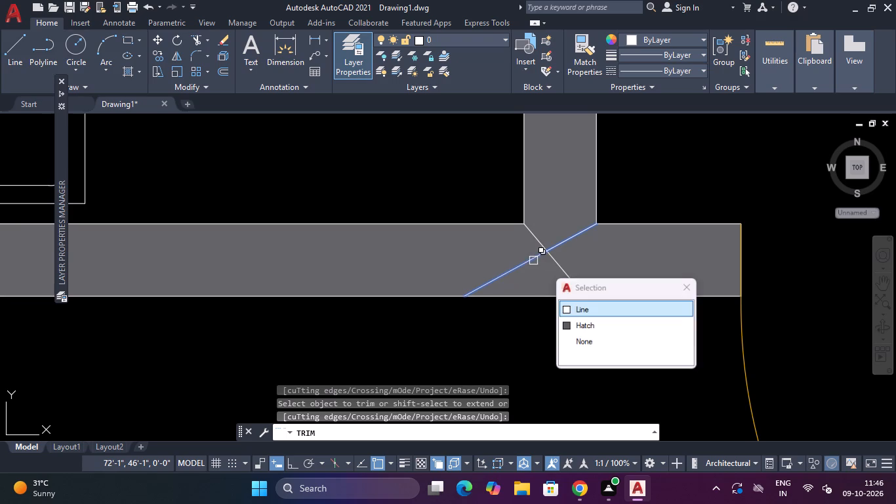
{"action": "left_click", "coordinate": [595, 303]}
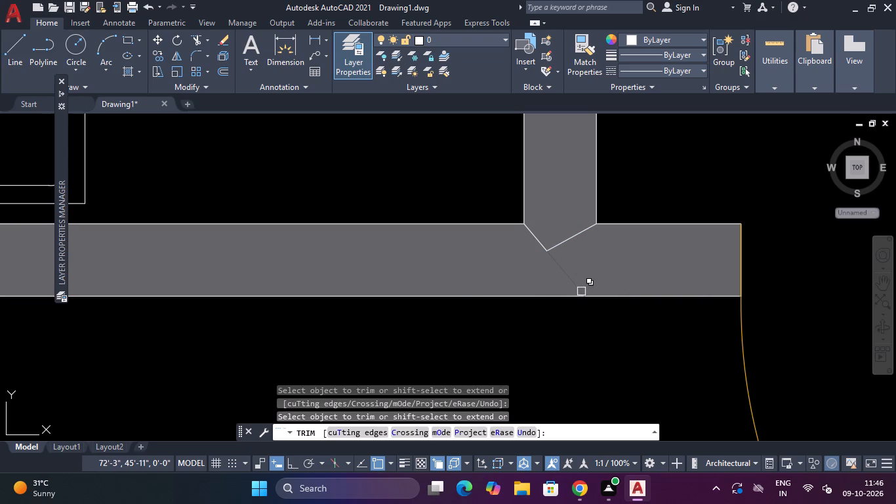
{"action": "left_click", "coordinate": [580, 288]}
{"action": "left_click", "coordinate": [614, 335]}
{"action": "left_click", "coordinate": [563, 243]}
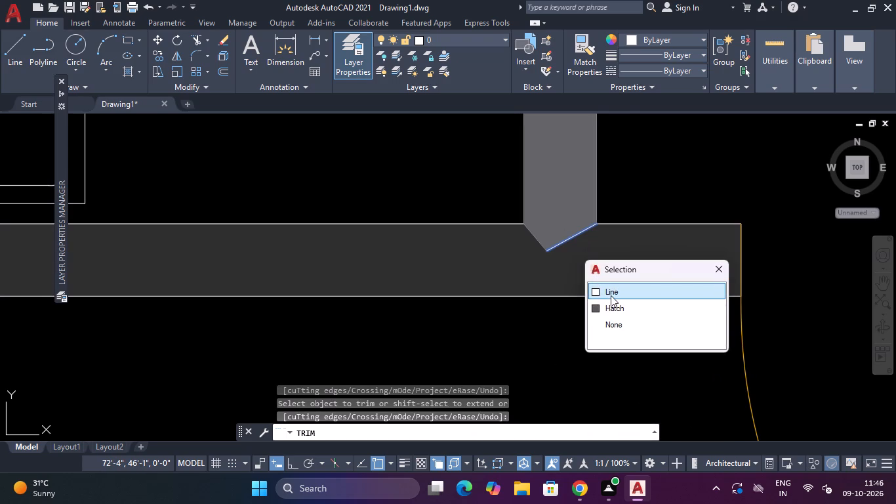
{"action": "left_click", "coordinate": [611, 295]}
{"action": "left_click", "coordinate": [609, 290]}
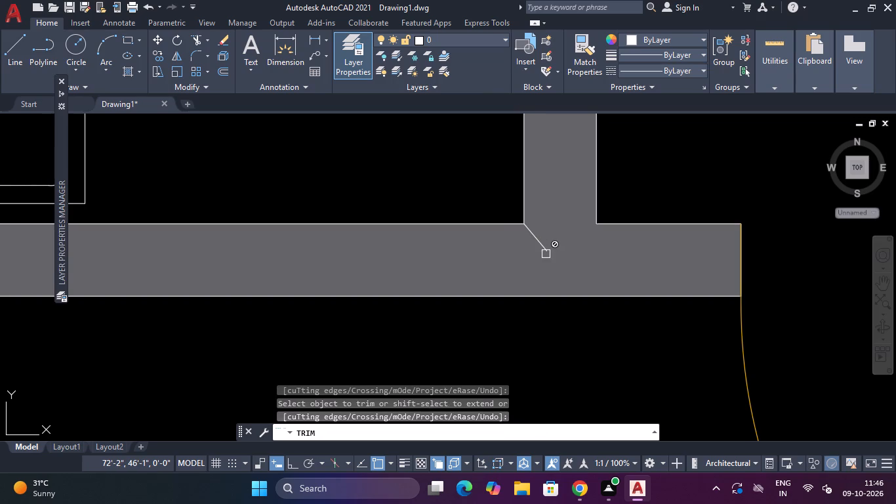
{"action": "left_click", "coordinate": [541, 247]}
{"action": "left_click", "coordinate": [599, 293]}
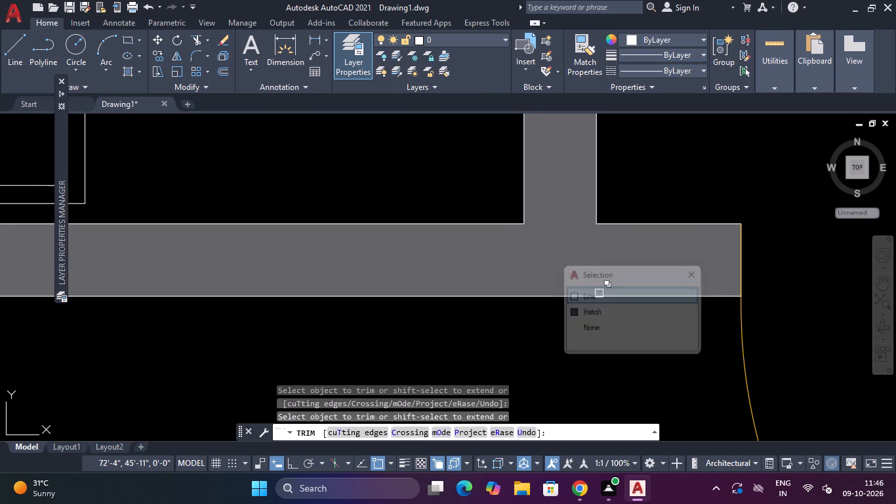
Edit the "Toilet - top" block, trimming the tank edge segment across the flush handle, and save the block changes.
{"action": "scroll", "coordinate": [575, 253], "scroll_direction": "down", "scroll_amount": 3}
{"action": "scroll", "coordinate": [513, 207], "scroll_direction": "down", "scroll_amount": 4}
{"action": "scroll", "coordinate": [489, 203], "scroll_direction": "up", "scroll_amount": 3}
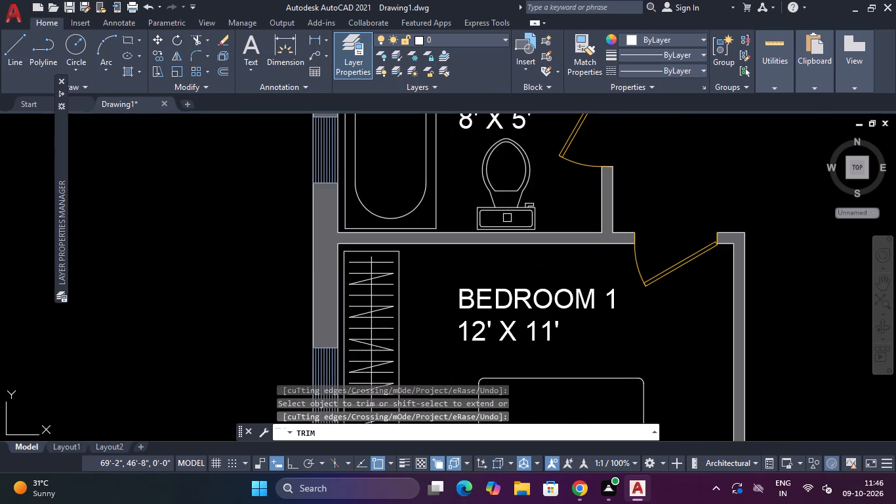
{"action": "scroll", "coordinate": [523, 216], "scroll_direction": "up", "scroll_amount": 6}
{"action": "key", "text": "Escape"}
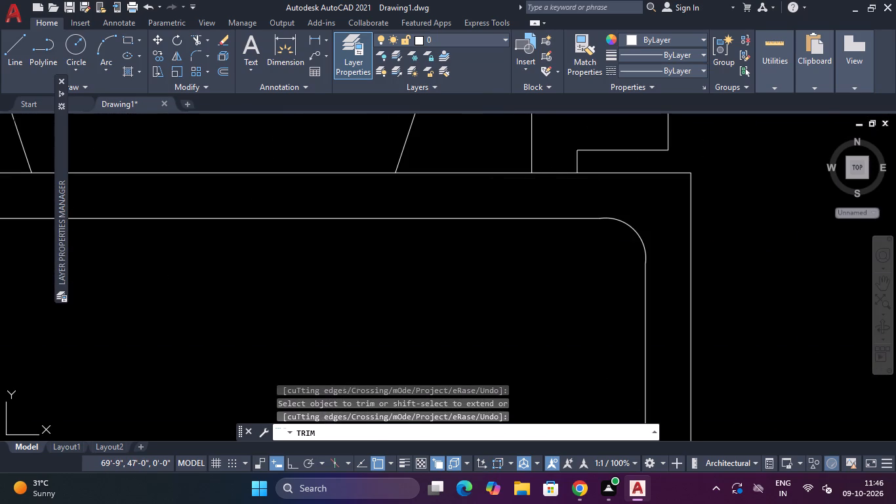
{"action": "scroll", "coordinate": [543, 179], "scroll_direction": "down", "scroll_amount": 4}
{"action": "double_click", "coordinate": [500, 180]}
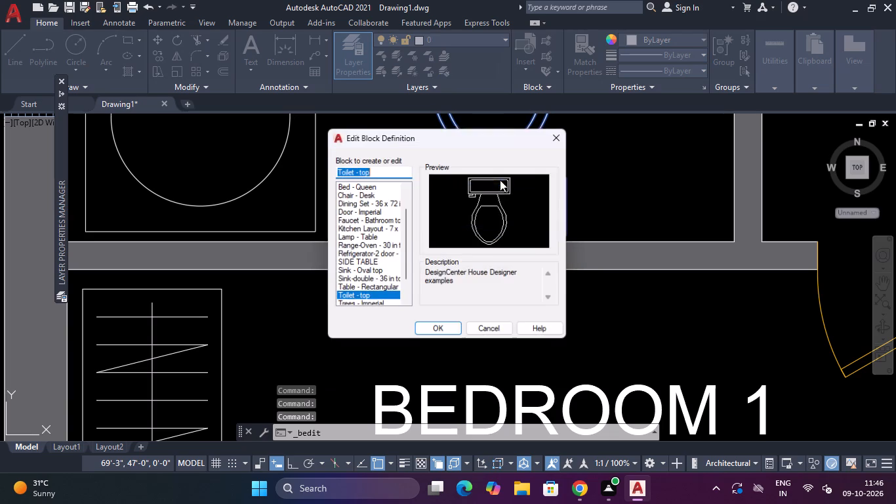
{"action": "left_click", "coordinate": [441, 333]}
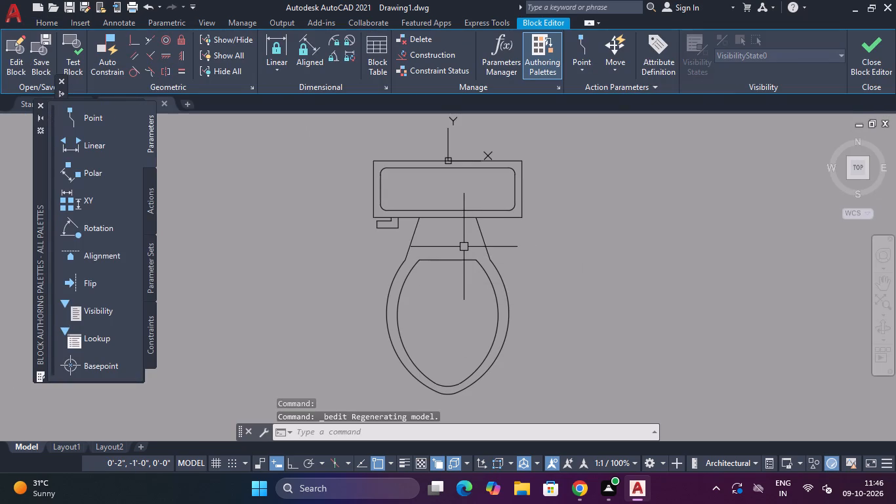
{"action": "key", "text": "t"}
{"action": "type", "text": "R"}
{"action": "key", "text": "space"}
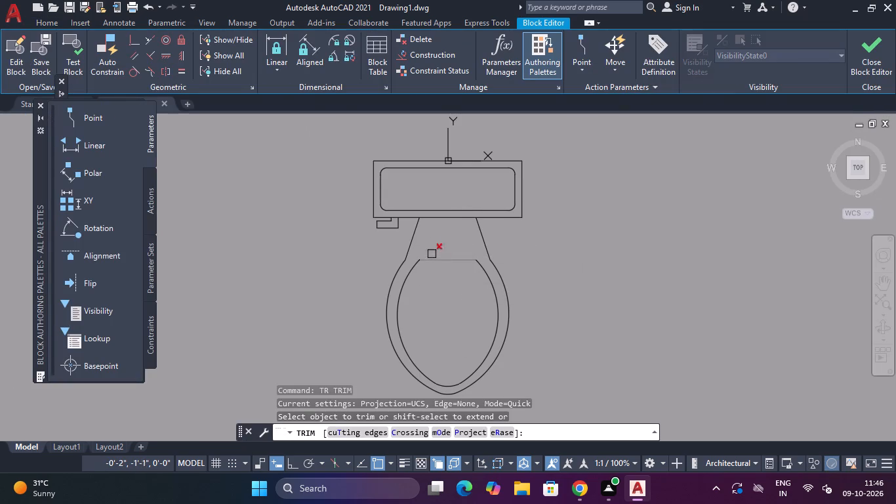
{"action": "scroll", "coordinate": [402, 218], "scroll_direction": "up", "scroll_amount": 3}
{"action": "left_click", "coordinate": [363, 207]}
{"action": "left_click", "coordinate": [363, 235]}
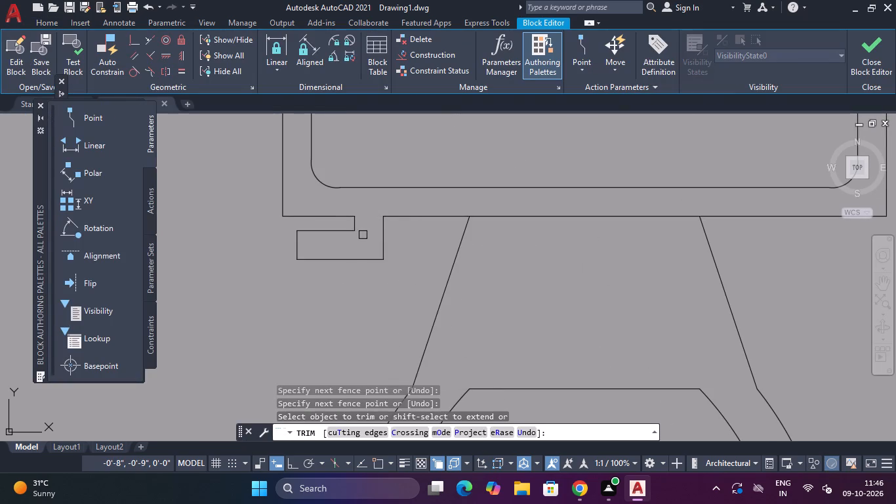
{"action": "scroll", "coordinate": [363, 237], "scroll_direction": "down", "scroll_amount": 2}
{"action": "scroll", "coordinate": [431, 228], "scroll_direction": "down", "scroll_amount": 3}
{"action": "scroll", "coordinate": [434, 228], "scroll_direction": "up", "scroll_amount": 3}
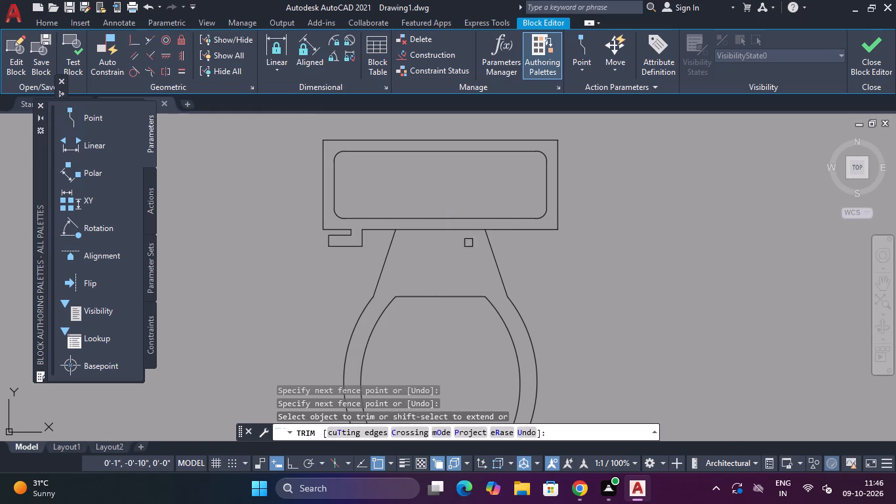
{"action": "left_click", "coordinate": [886, 63]}
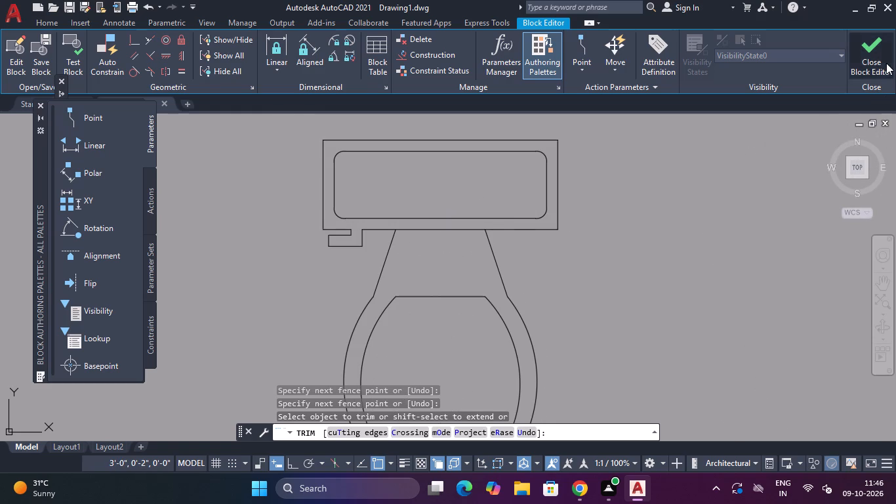
{"action": "left_click", "coordinate": [474, 216]}
Open the bath tub block in the 8' X 5' toilet for editing and fillet its outer southwest corner with a 2" radius.
{"action": "scroll", "coordinate": [514, 216], "scroll_direction": "down", "scroll_amount": 4}
{"action": "scroll", "coordinate": [488, 191], "scroll_direction": "up", "scroll_amount": 3}
{"action": "scroll", "coordinate": [488, 191], "scroll_direction": "down", "scroll_amount": 2}
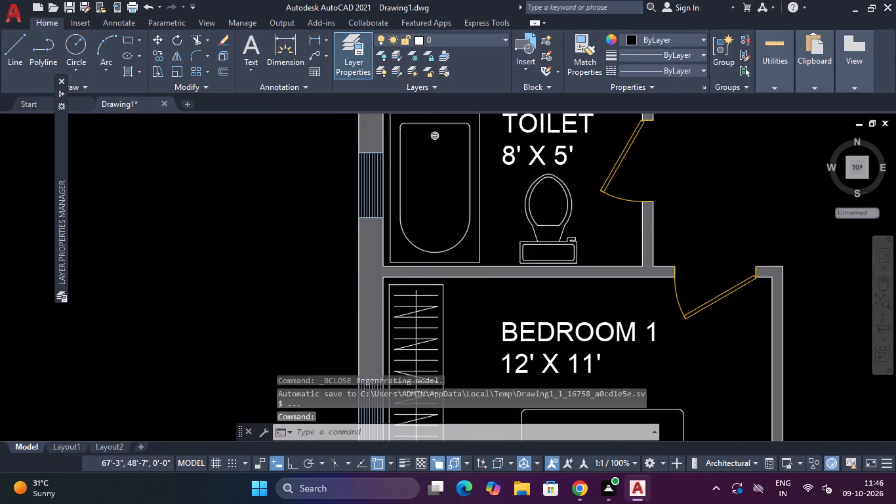
{"action": "scroll", "coordinate": [458, 216], "scroll_direction": "up", "scroll_amount": 2}
{"action": "double_click", "coordinate": [481, 240]}
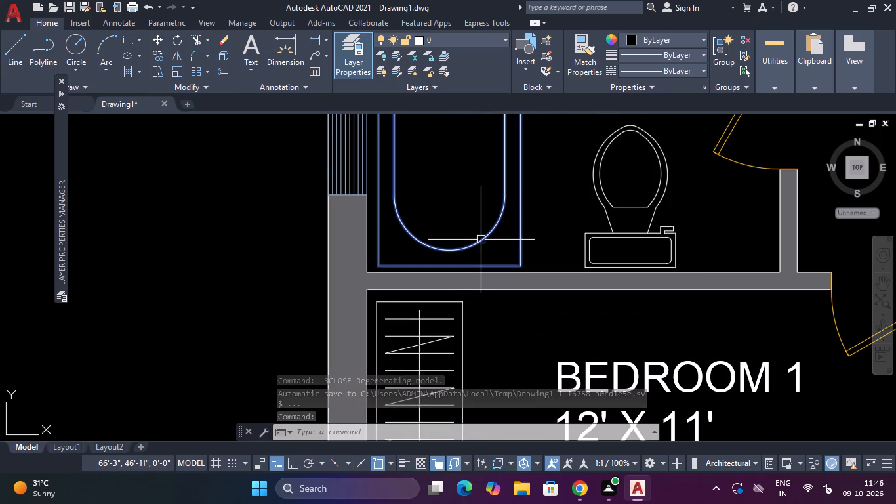
{"action": "left_click", "coordinate": [445, 328]}
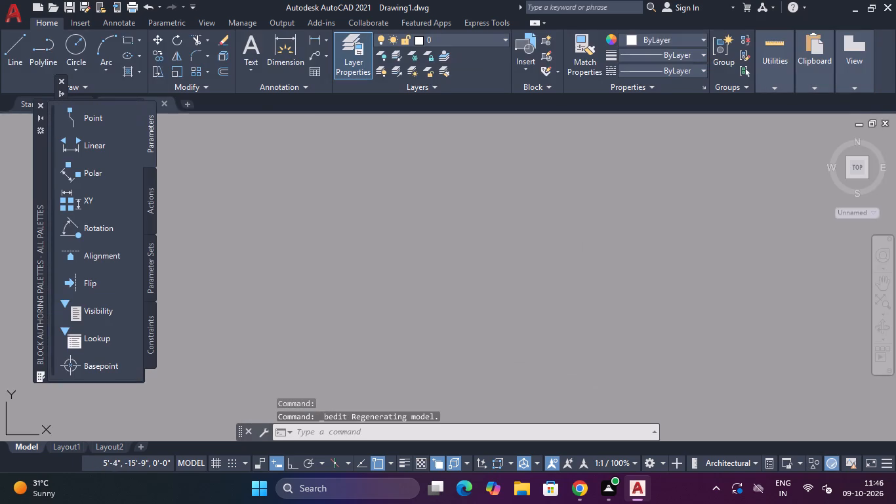
{"action": "type", "text": "F"}
{"action": "key", "text": "space"}
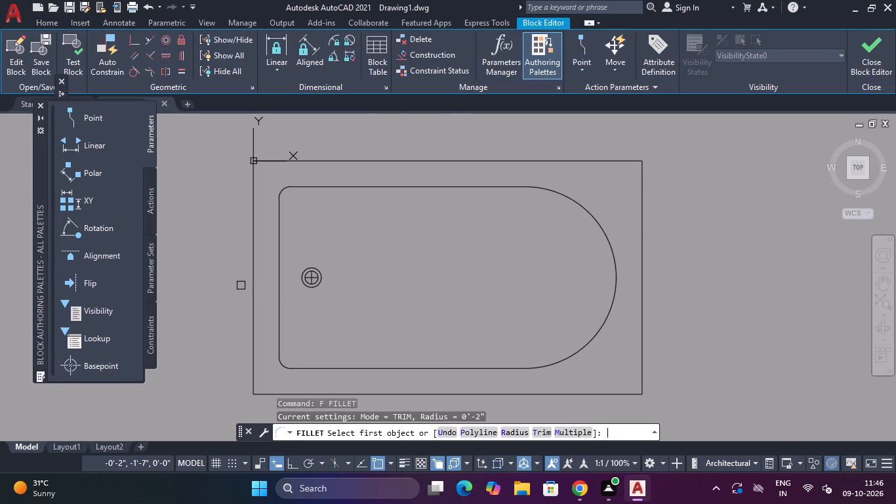
{"action": "type", "text": "R"}
{"action": "key", "text": "space"}
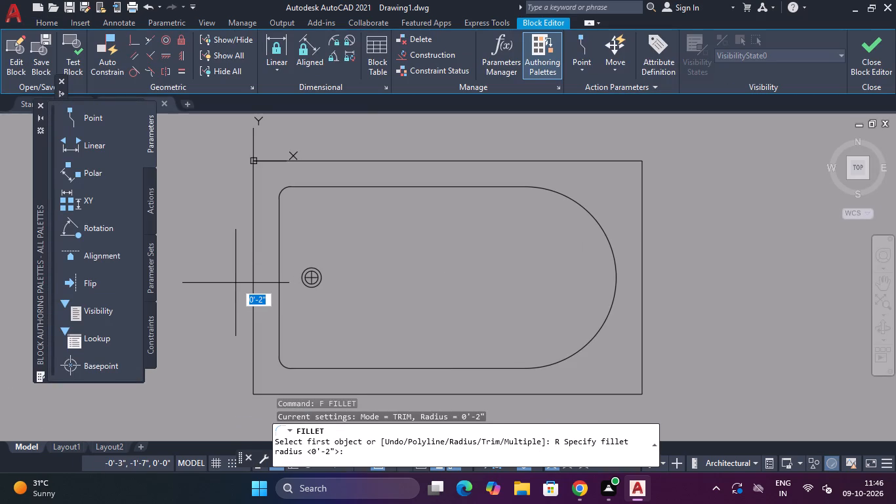
{"action": "key", "text": "space"}
{"action": "scroll", "coordinate": [241, 292], "scroll_direction": "down", "scroll_amount": 3}
{"action": "scroll", "coordinate": [256, 333], "scroll_direction": "up", "scroll_amount": 2}
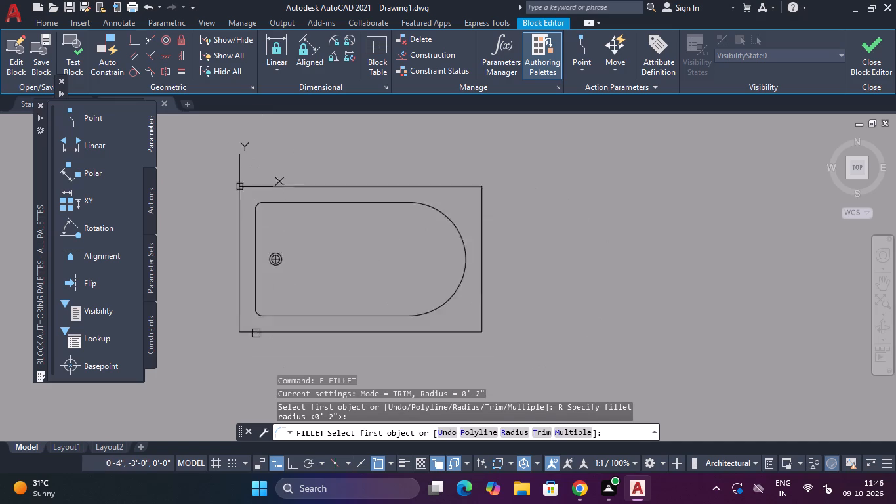
{"action": "scroll", "coordinate": [256, 333], "scroll_direction": "up", "scroll_amount": 1}
{"action": "left_click", "coordinate": [255, 334]}
{"action": "left_click", "coordinate": [213, 311]}
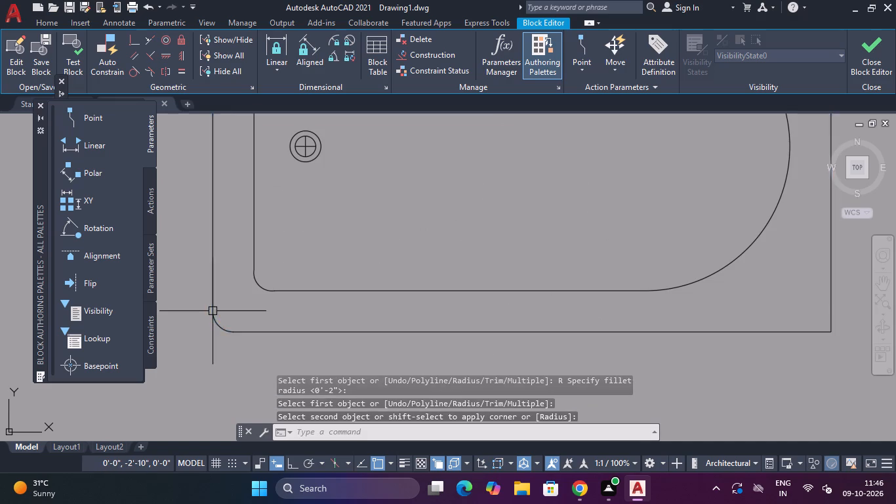
Fillet the remaining three outer corners of the bath tub's rectangular outline with the 2" radius.
{"action": "scroll", "coordinate": [282, 321], "scroll_direction": "down", "scroll_amount": 4}
{"action": "key", "text": "space"}
{"action": "scroll", "coordinate": [353, 327], "scroll_direction": "up", "scroll_amount": 3}
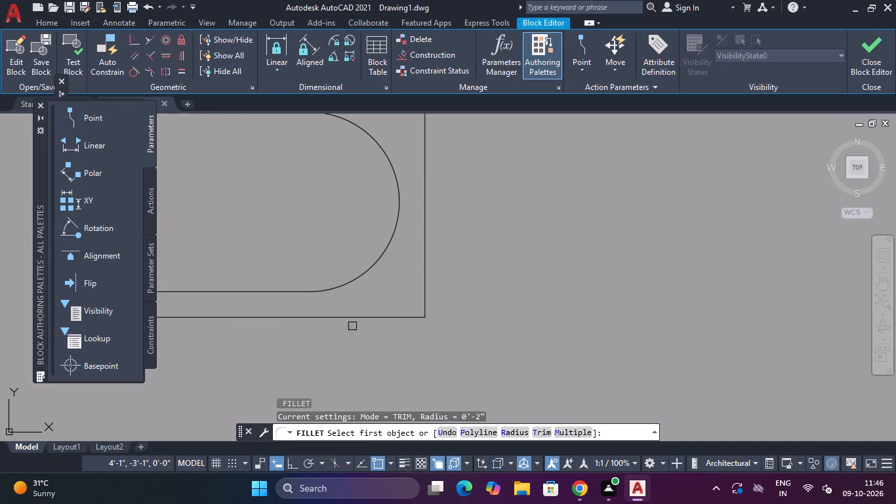
{"action": "left_click", "coordinate": [426, 285]}
{"action": "left_click", "coordinate": [401, 318]}
{"action": "scroll", "coordinate": [424, 290], "scroll_direction": "down", "scroll_amount": 3}
{"action": "key", "text": "space"}
{"action": "scroll", "coordinate": [419, 238], "scroll_direction": "up", "scroll_amount": 3}
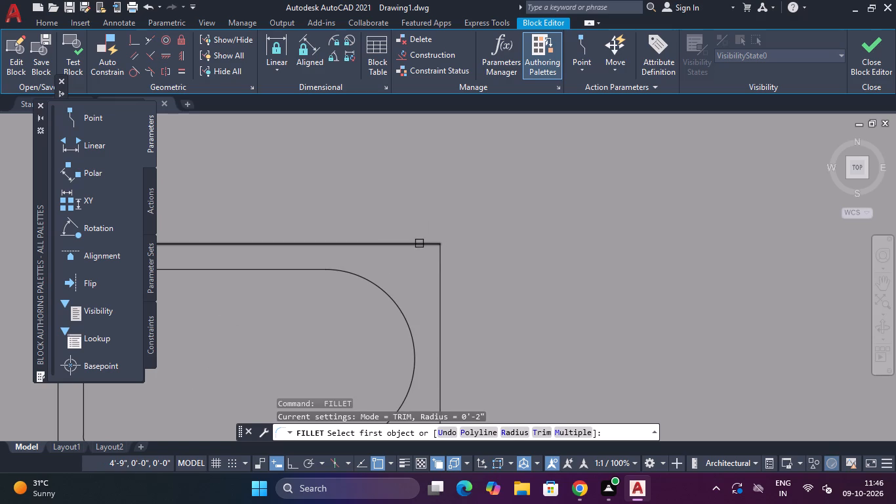
{"action": "left_click", "coordinate": [419, 243]}
{"action": "left_click", "coordinate": [438, 268]}
{"action": "scroll", "coordinate": [378, 268], "scroll_direction": "down", "scroll_amount": 4}
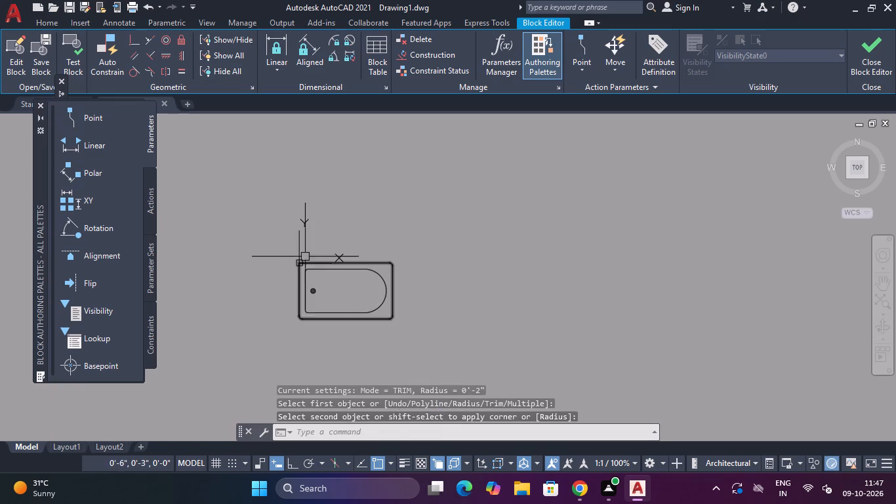
{"action": "key", "text": "space"}
{"action": "scroll", "coordinate": [298, 265], "scroll_direction": "up", "scroll_amount": 4}
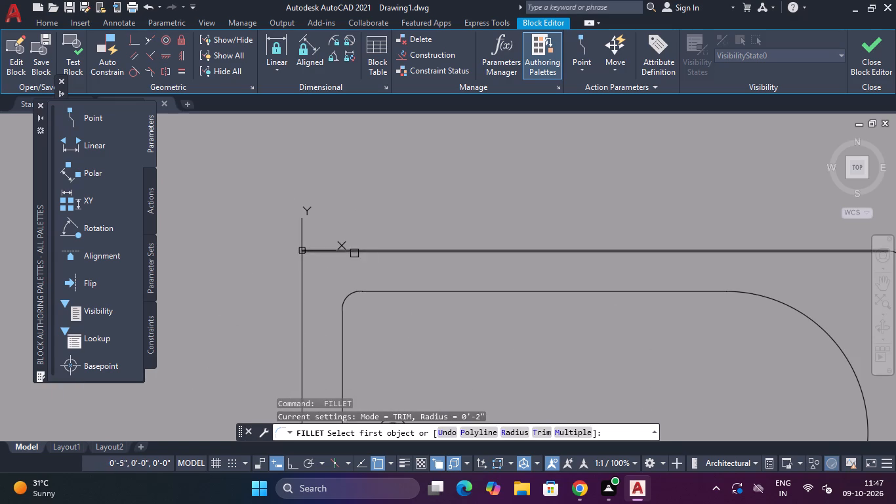
{"action": "left_click", "coordinate": [373, 251]}
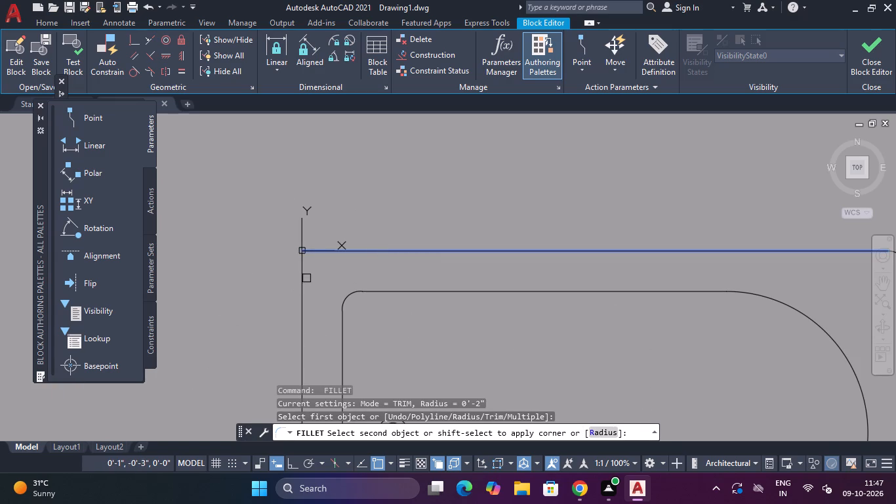
{"action": "left_click", "coordinate": [302, 278]}
{"action": "key", "text": "Escape"}
Close the block editor and save the changes to the "Bath Tub - 26 x 60 in." block.
{"action": "scroll", "coordinate": [341, 279], "scroll_direction": "down", "scroll_amount": 3}
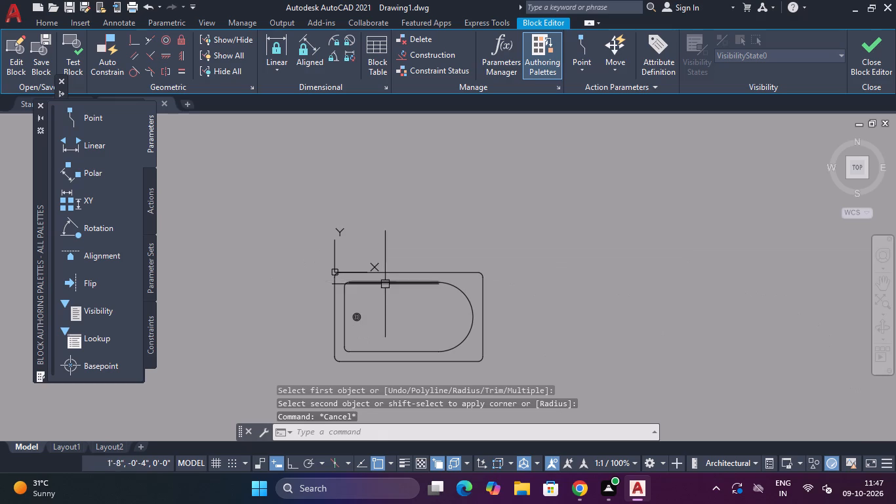
{"action": "scroll", "coordinate": [377, 293], "scroll_direction": "up", "scroll_amount": 2}
{"action": "scroll", "coordinate": [373, 302], "scroll_direction": "down", "scroll_amount": 3}
{"action": "scroll", "coordinate": [380, 319], "scroll_direction": "up", "scroll_amount": 1}
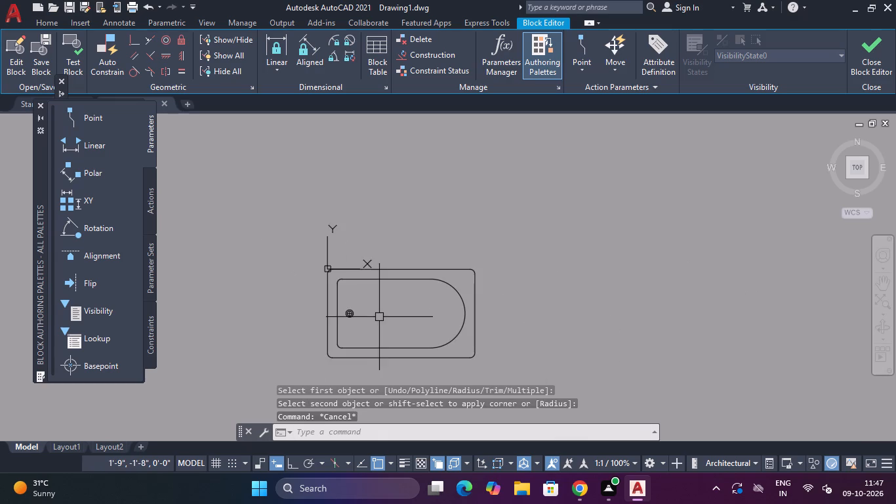
{"action": "scroll", "coordinate": [378, 314], "scroll_direction": "down", "scroll_amount": 2}
{"action": "key", "text": "Escape"}
{"action": "key", "text": "Escape"}
{"action": "scroll", "coordinate": [378, 313], "scroll_direction": "up", "scroll_amount": 2}
{"action": "key", "text": "Escape"}
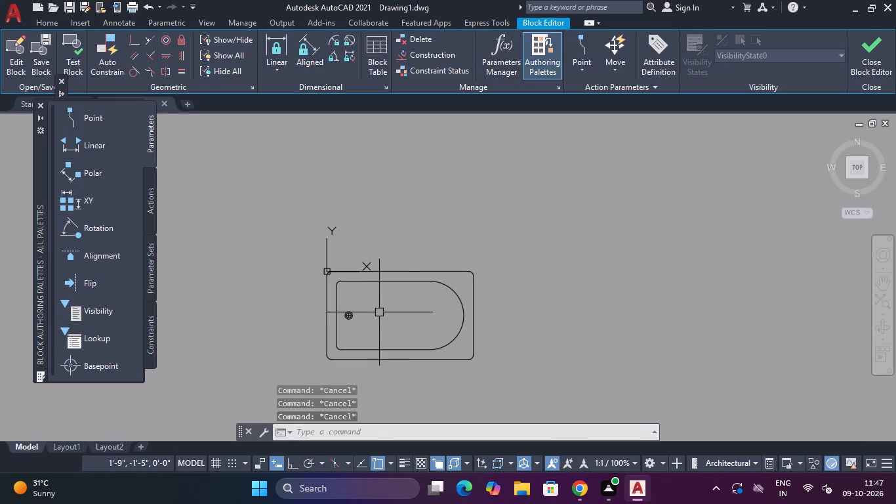
{"action": "key", "text": "Escape"}
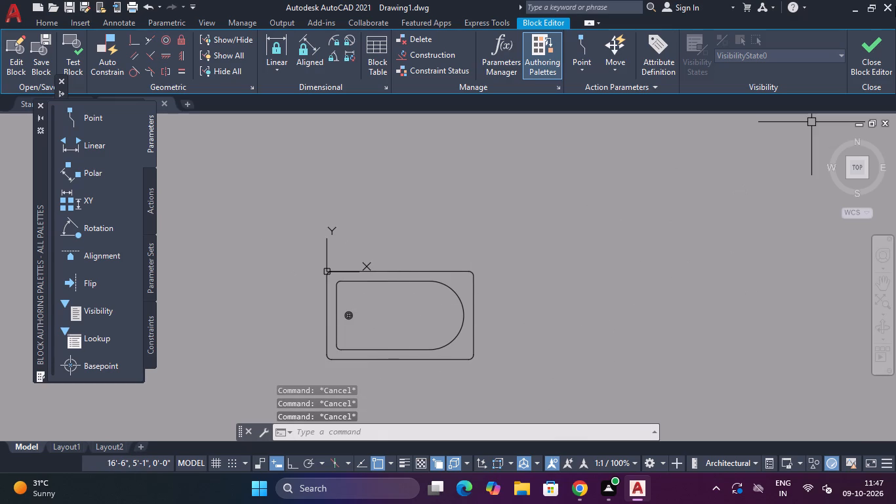
{"action": "left_click", "coordinate": [876, 51]}
{"action": "left_click", "coordinate": [517, 220]}
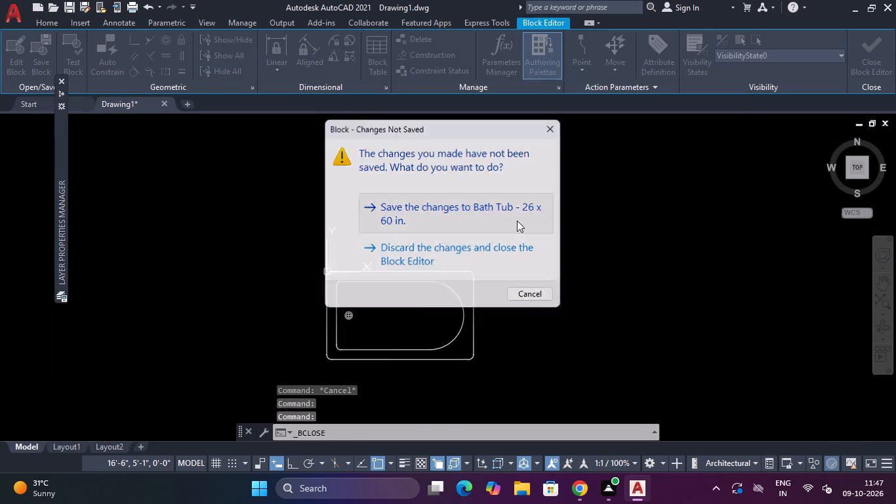
Open the six-seat dining table block for editing and fillet the tabletop's northwest corner with the 2" radius.
{"action": "scroll", "coordinate": [517, 220], "scroll_direction": "down", "scroll_amount": 4}
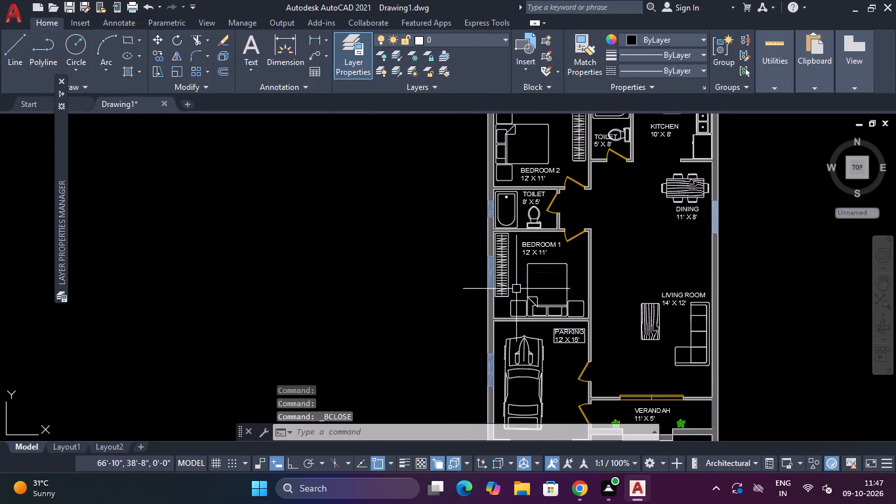
{"action": "scroll", "coordinate": [697, 197], "scroll_direction": "up", "scroll_amount": 2}
{"action": "left_click", "coordinate": [693, 193]}
{"action": "double_click", "coordinate": [667, 190]}
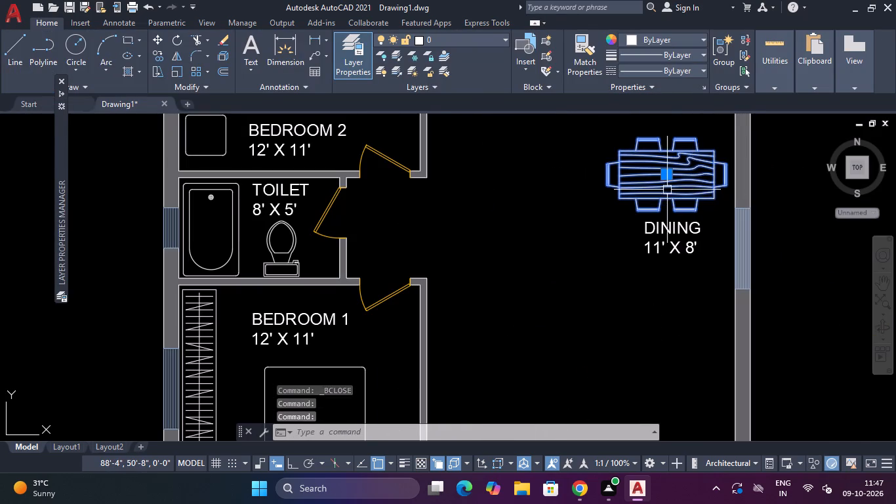
{"action": "left_click", "coordinate": [443, 329]}
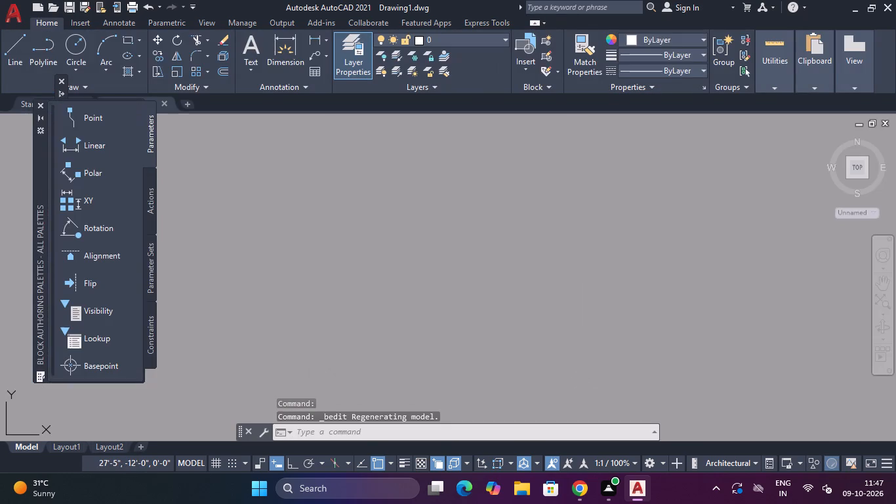
{"action": "type", "text": "F"}
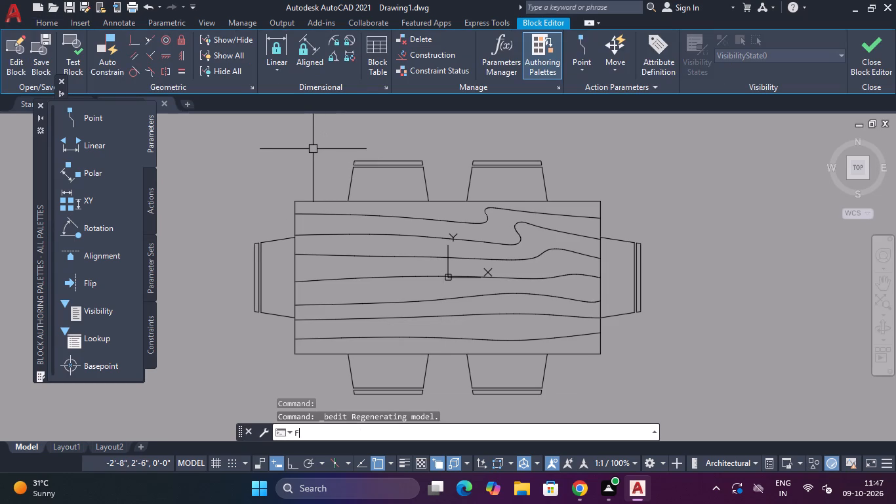
{"action": "key", "text": "space"}
{"action": "left_click", "coordinate": [323, 197]}
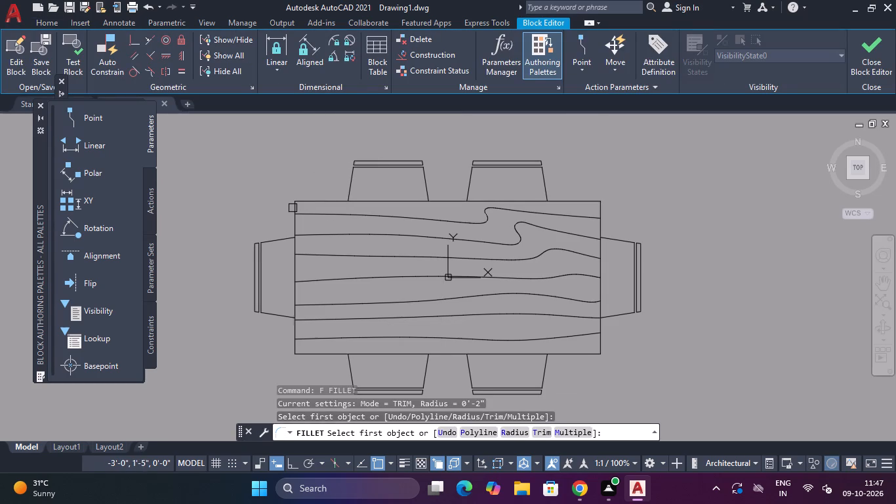
{"action": "left_click", "coordinate": [292, 208]}
{"action": "left_click", "coordinate": [310, 203]}
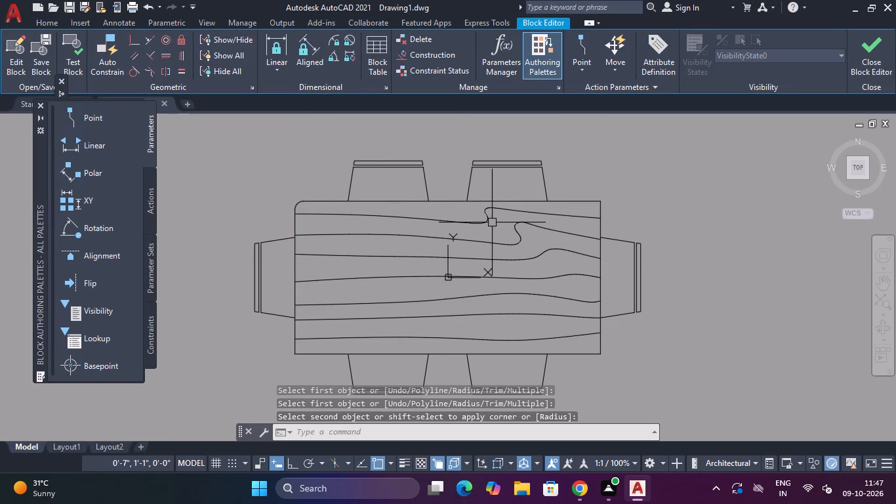
Fillet the northeast, southeast and southwest corners of the dining tabletop with the 2" radius.
{"action": "key", "text": "space"}
{"action": "left_click", "coordinate": [590, 201]}
{"action": "left_click", "coordinate": [603, 215]}
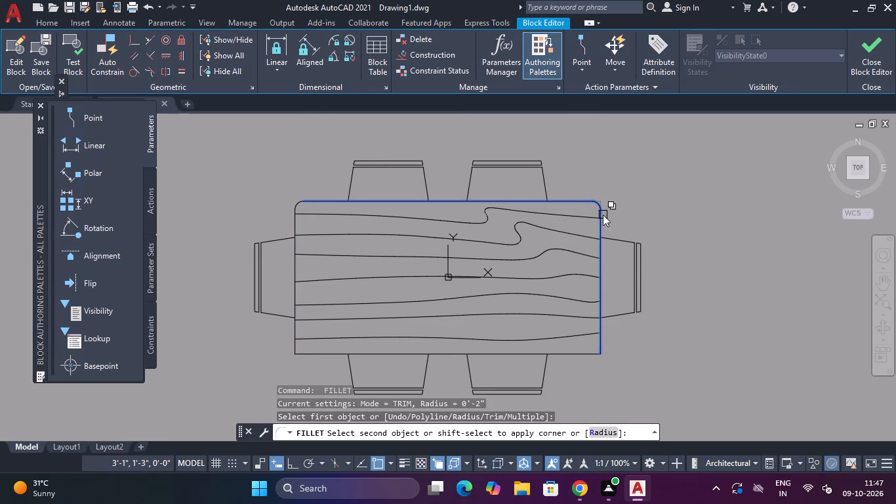
{"action": "left_click", "coordinate": [598, 213]}
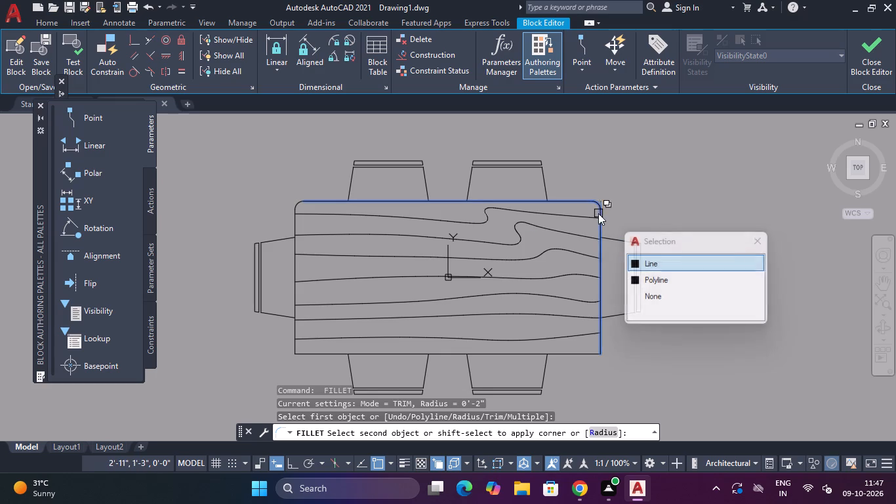
{"action": "key", "text": "space"}
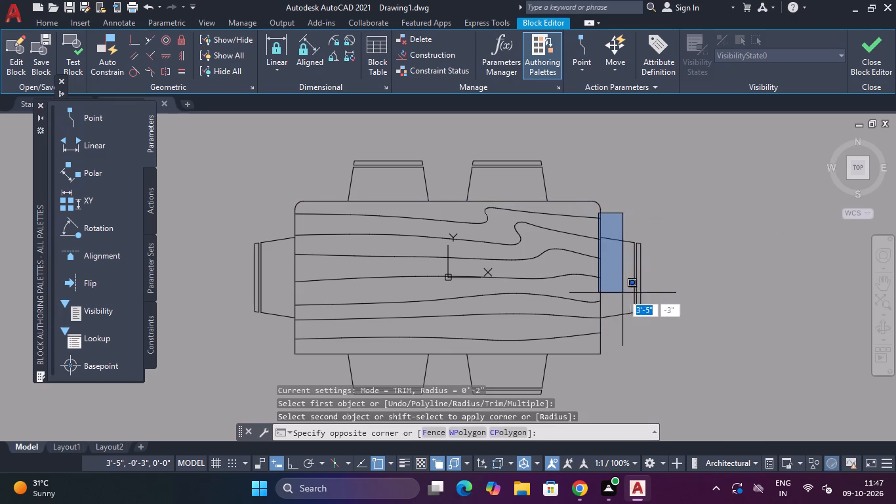
{"action": "key", "text": "Escape"}
{"action": "key", "text": "space"}
{"action": "scroll", "coordinate": [604, 358], "scroll_direction": "up", "scroll_amount": 3}
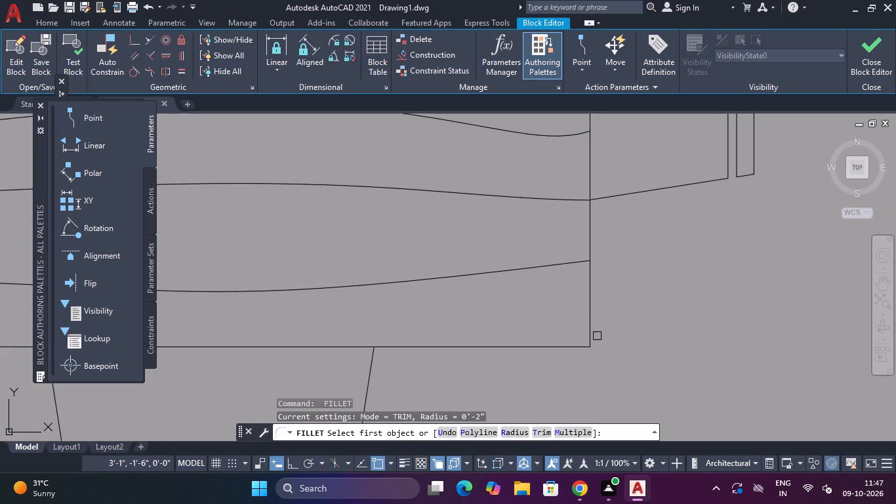
{"action": "left_click", "coordinate": [588, 323]}
{"action": "left_click", "coordinate": [561, 350]}
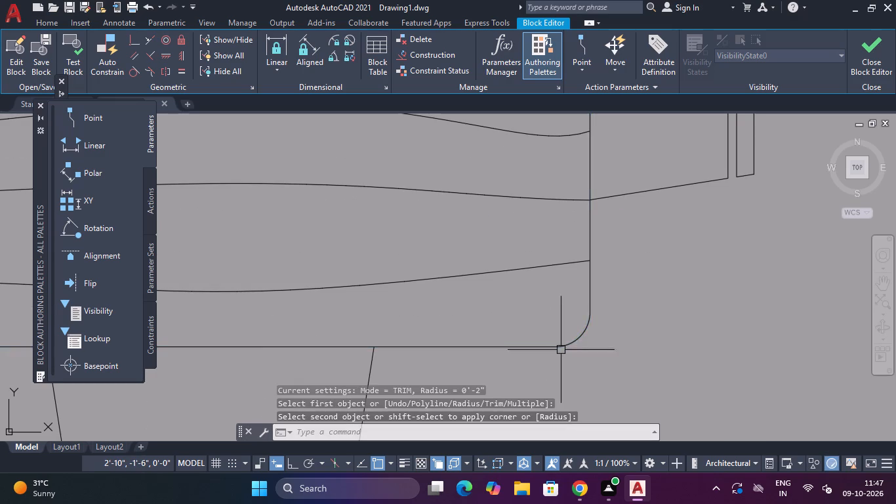
{"action": "scroll", "coordinate": [561, 348], "scroll_direction": "down", "scroll_amount": 4}
{"action": "key", "text": "Escape"}
{"action": "scroll", "coordinate": [377, 353], "scroll_direction": "up", "scroll_amount": 3}
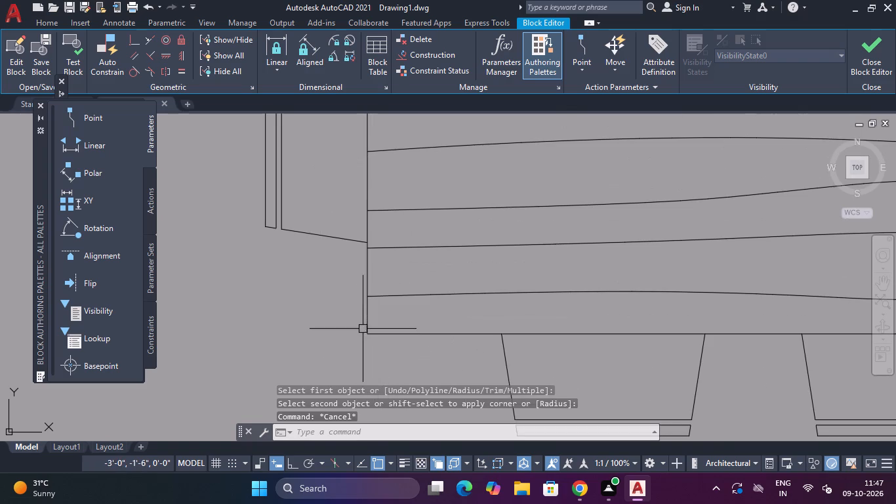
{"action": "key", "text": "space"}
{"action": "left_click", "coordinate": [365, 314]}
{"action": "left_click", "coordinate": [380, 337]}
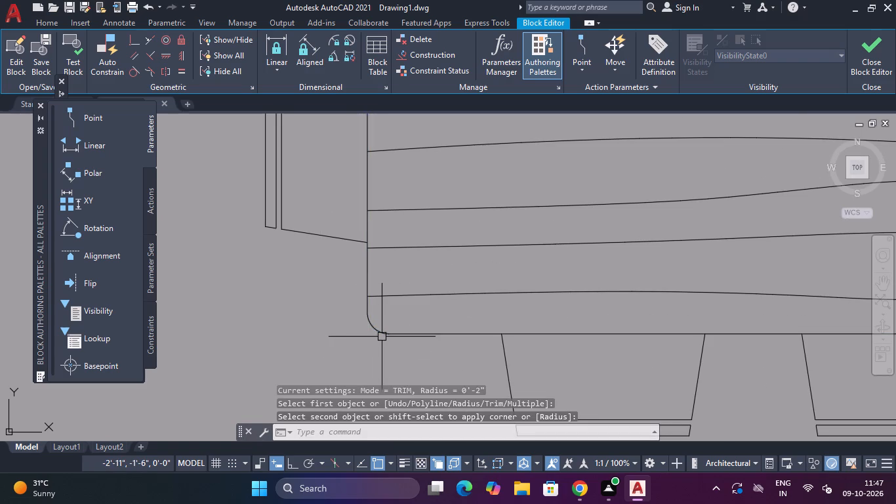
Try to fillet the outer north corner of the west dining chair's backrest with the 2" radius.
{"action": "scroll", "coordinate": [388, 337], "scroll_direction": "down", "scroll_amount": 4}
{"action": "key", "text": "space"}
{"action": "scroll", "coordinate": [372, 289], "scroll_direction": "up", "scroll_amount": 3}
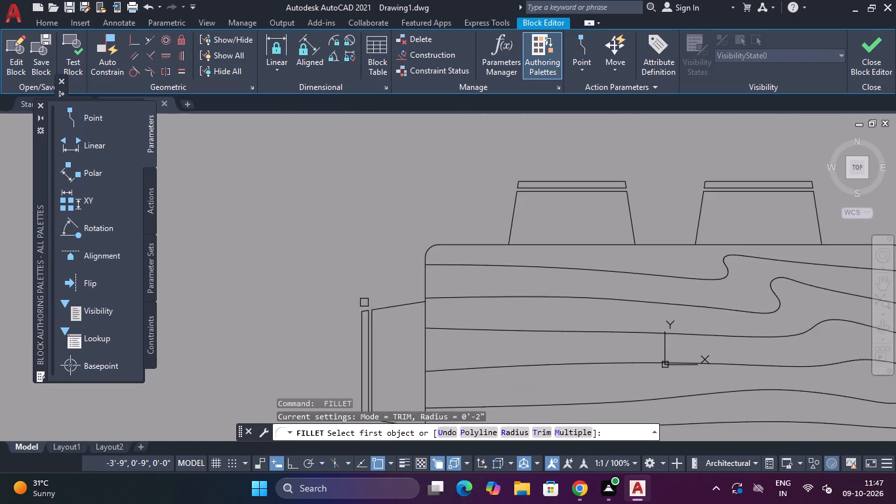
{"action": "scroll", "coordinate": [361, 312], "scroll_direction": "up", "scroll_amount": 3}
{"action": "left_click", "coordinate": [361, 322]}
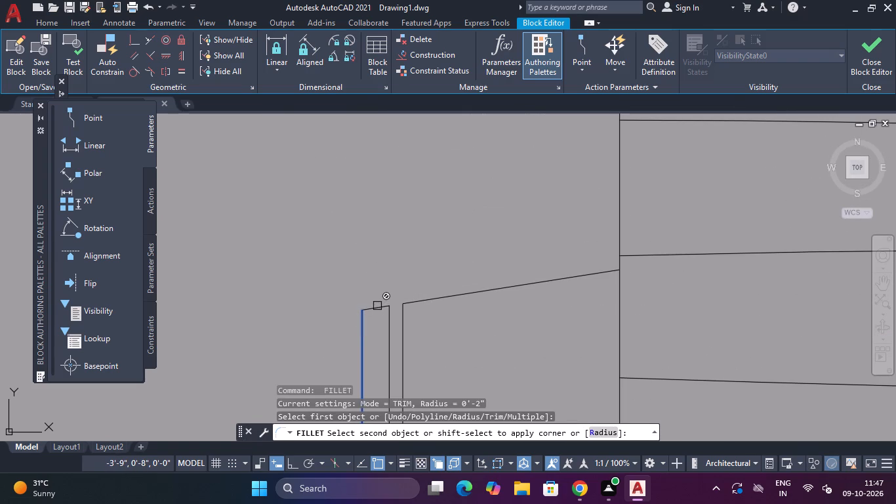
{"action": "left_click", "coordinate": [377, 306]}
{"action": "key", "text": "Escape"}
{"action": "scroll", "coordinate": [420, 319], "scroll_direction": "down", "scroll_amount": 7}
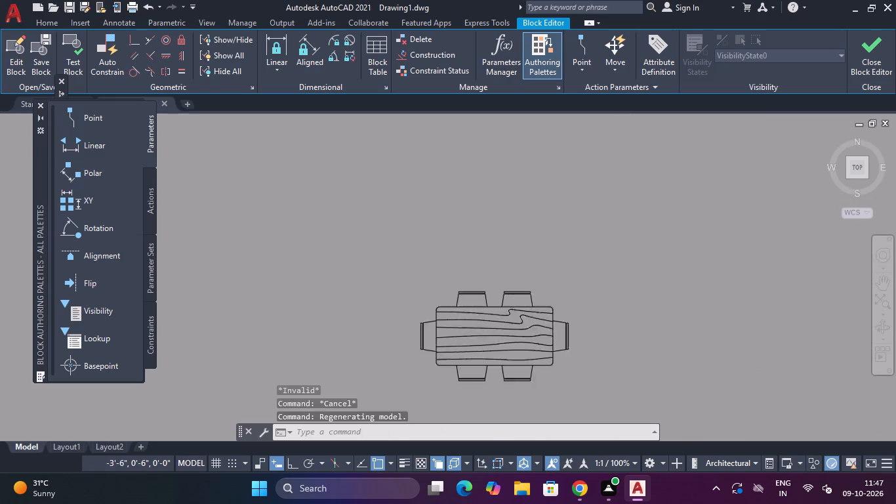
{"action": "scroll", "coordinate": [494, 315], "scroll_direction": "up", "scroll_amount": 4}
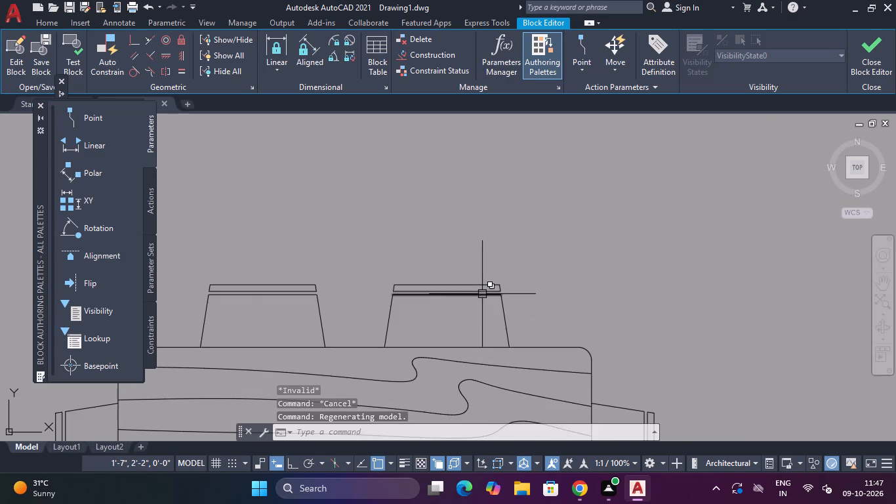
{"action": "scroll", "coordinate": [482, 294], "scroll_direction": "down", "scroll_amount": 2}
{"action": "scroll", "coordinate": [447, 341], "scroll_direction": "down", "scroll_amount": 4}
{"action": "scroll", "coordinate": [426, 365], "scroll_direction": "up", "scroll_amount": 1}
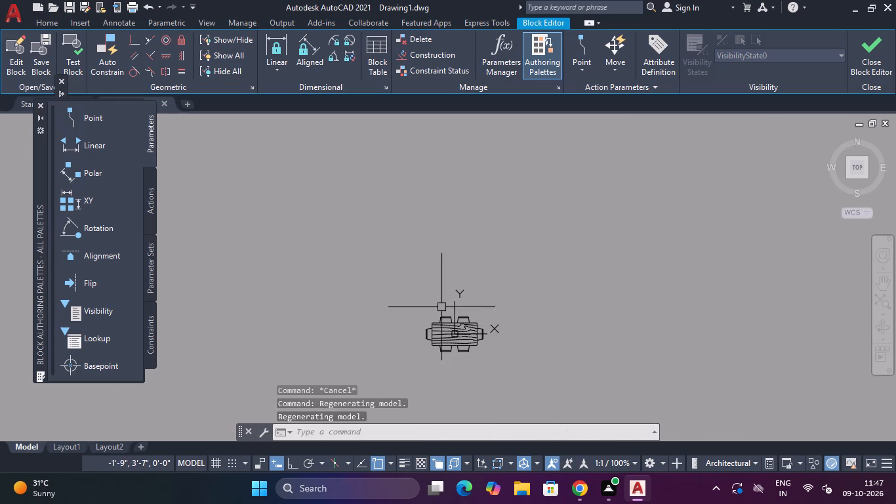
Fillet both outer seat corners of the western chair on the table's south side with the 2" radius.
{"action": "scroll", "coordinate": [469, 366], "scroll_direction": "up", "scroll_amount": 3}
{"action": "middle_click_drag", "start_coordinate": [449, 355], "coordinate": [449, 317]}
{"action": "middle_click", "coordinate": [449, 313]}
{"action": "middle_click", "coordinate": [449, 311]}
{"action": "key", "text": "space"}
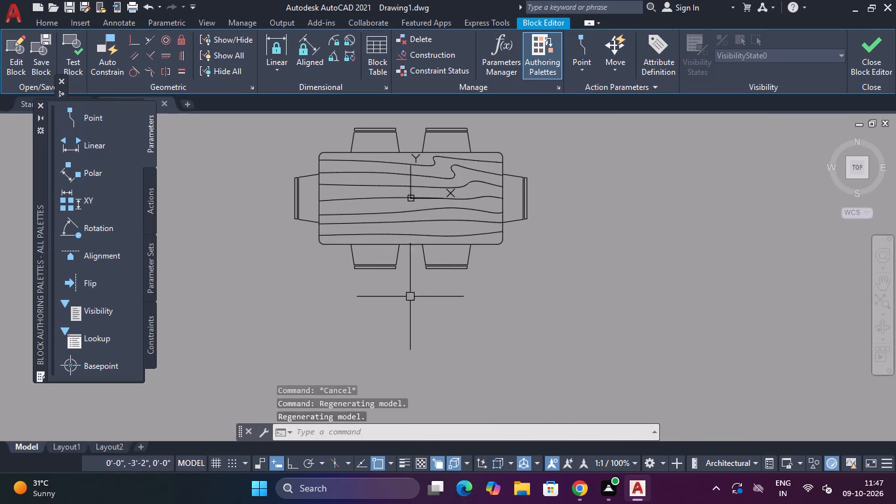
{"action": "scroll", "coordinate": [389, 272], "scroll_direction": "up", "scroll_amount": 3}
{"action": "left_click", "coordinate": [414, 236]}
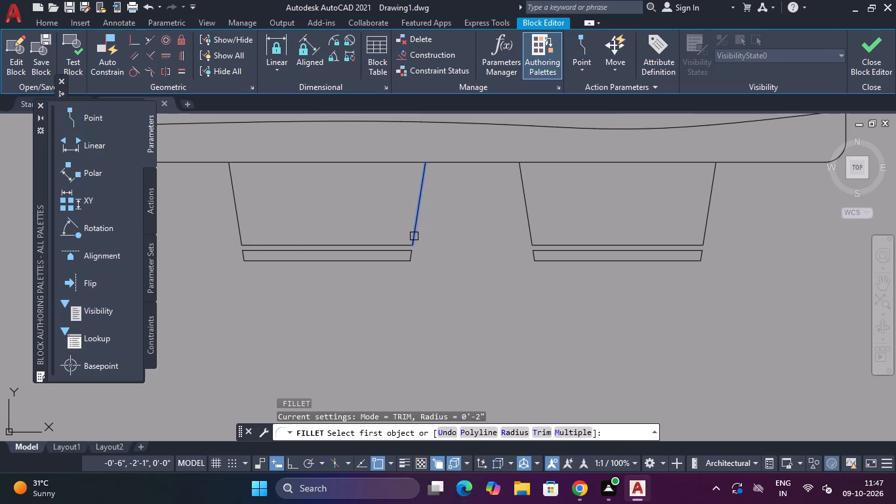
{"action": "left_click", "coordinate": [396, 242]}
{"action": "key", "text": "space"}
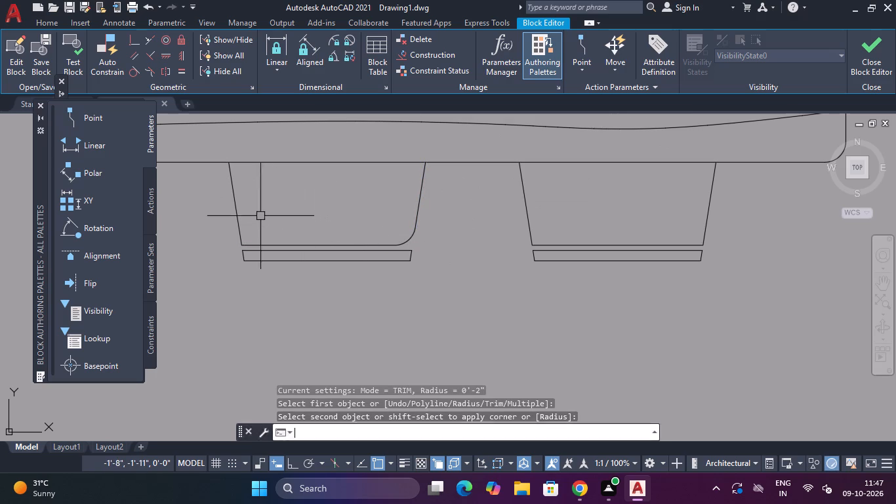
{"action": "left_click", "coordinate": [234, 218]}
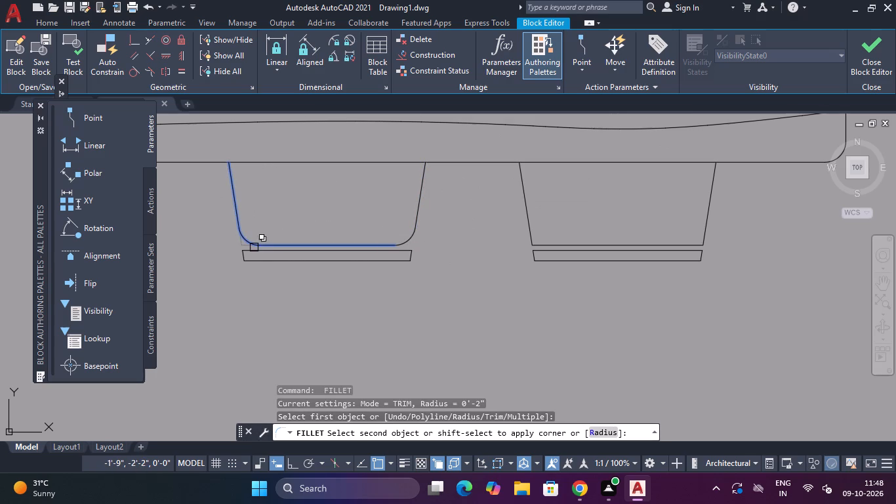
{"action": "left_click", "coordinate": [260, 247]}
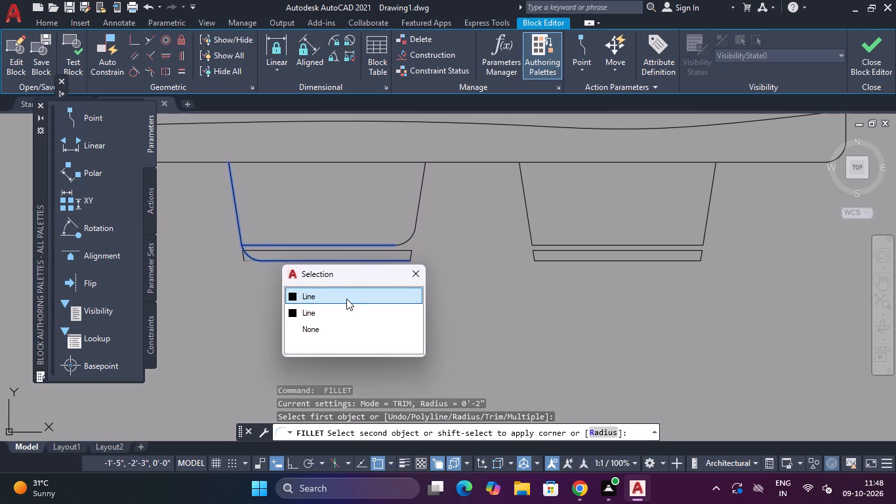
{"action": "left_click", "coordinate": [346, 299]}
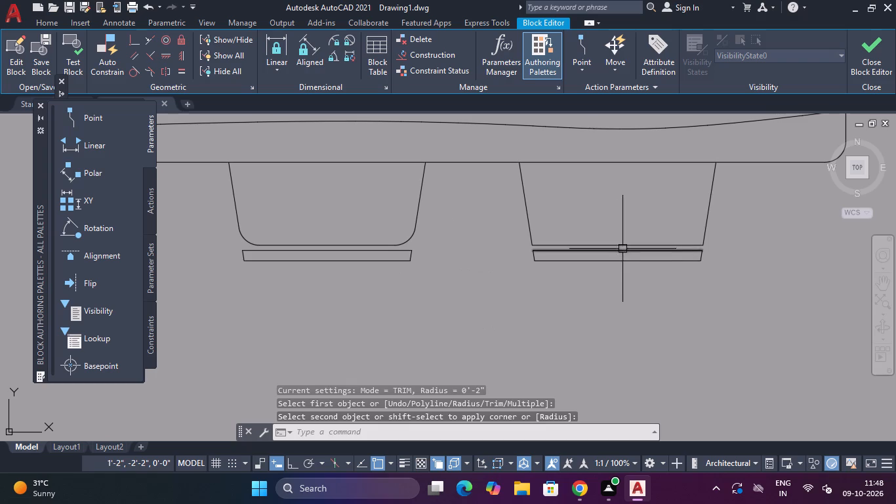
Fillet both outer seat corners of the eastern chair on the table's south side with the 2" radius.
{"action": "key", "text": "space"}
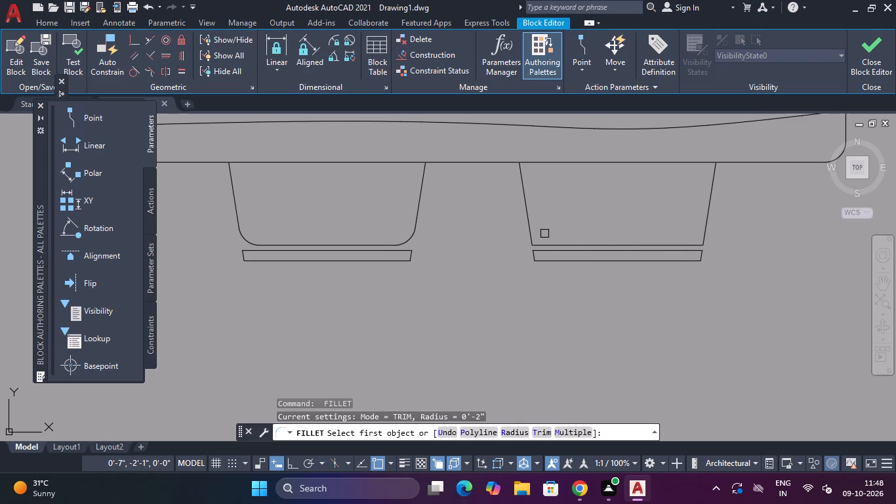
{"action": "left_click", "coordinate": [532, 232]}
{"action": "left_click", "coordinate": [562, 244]}
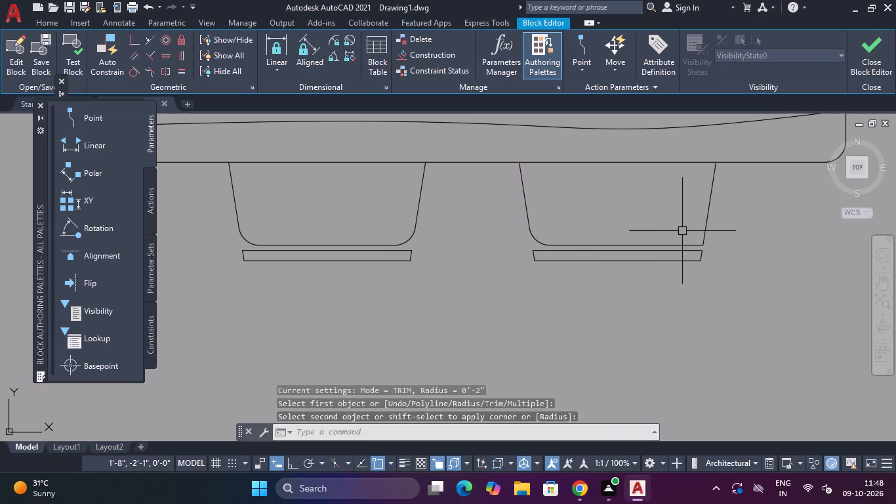
{"action": "key", "text": "space"}
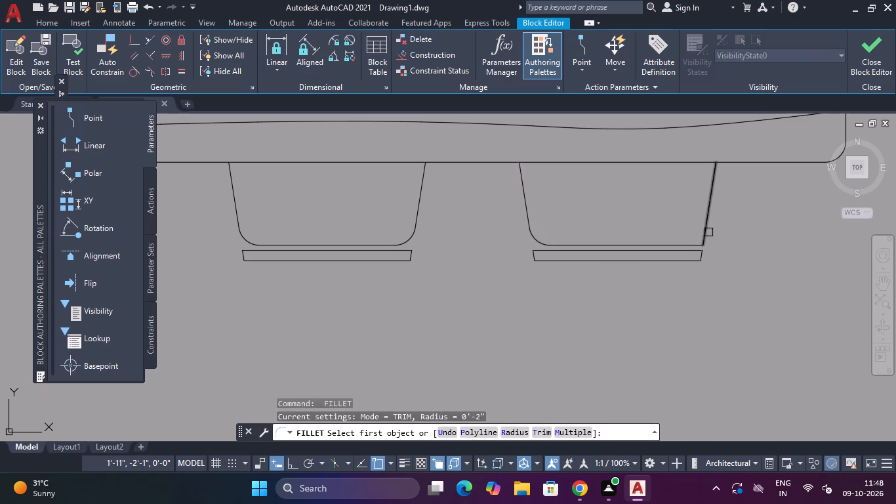
{"action": "left_click", "coordinate": [703, 228]}
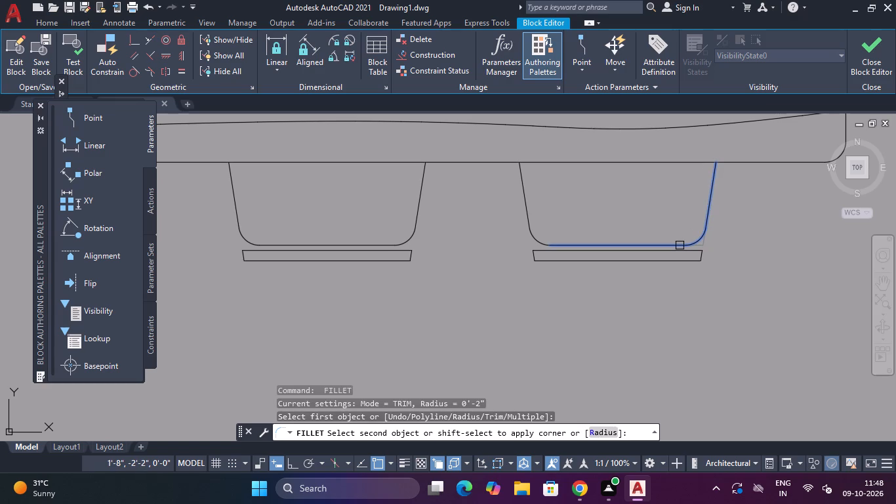
{"action": "left_click", "coordinate": [679, 246]}
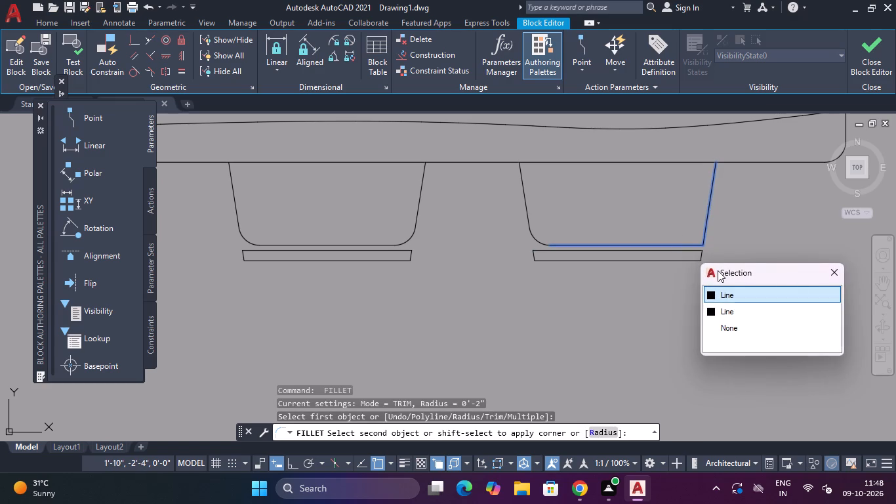
{"action": "left_click", "coordinate": [723, 290]}
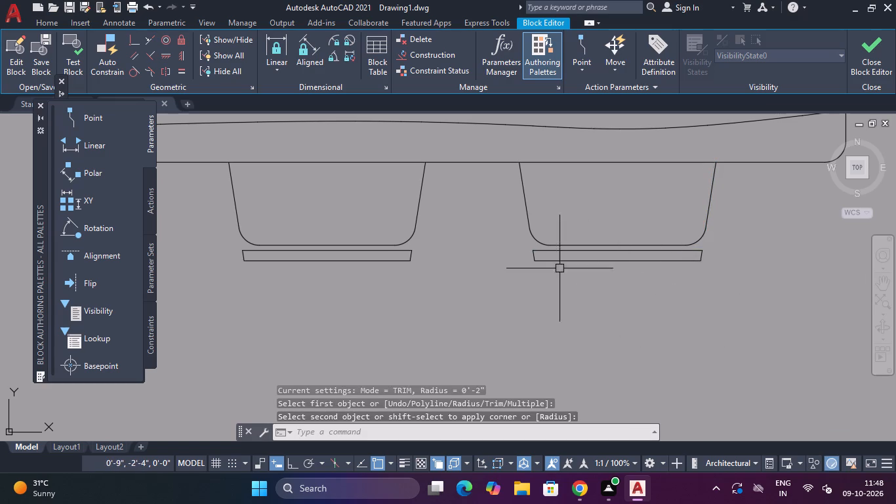
Fillet the south and north outer seat corners of the dining chair at the table's west end with the 2" radius.
{"action": "scroll", "coordinate": [542, 265], "scroll_direction": "down", "scroll_amount": 3}
{"action": "key", "text": "space"}
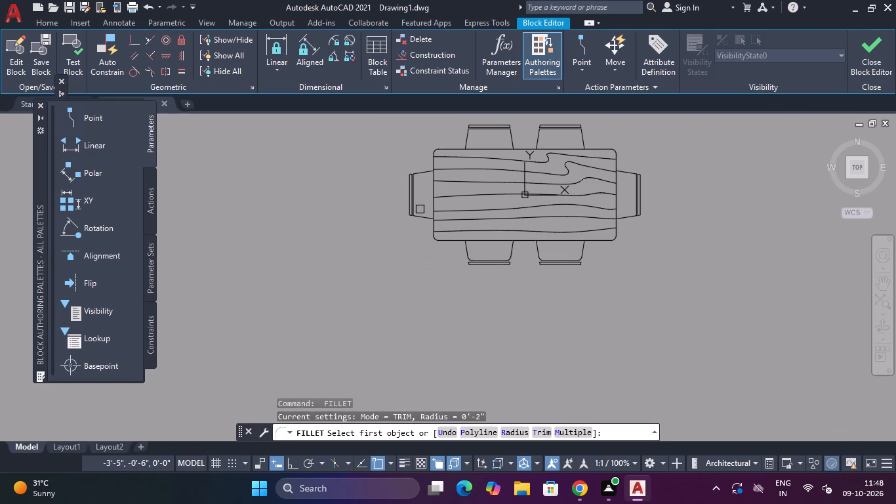
{"action": "scroll", "coordinate": [420, 209], "scroll_direction": "up", "scroll_amount": 3}
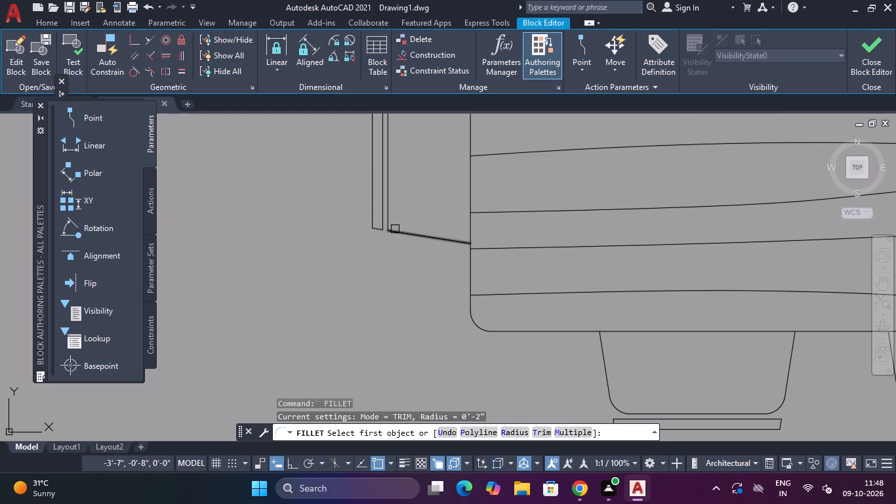
{"action": "left_click", "coordinate": [397, 231]}
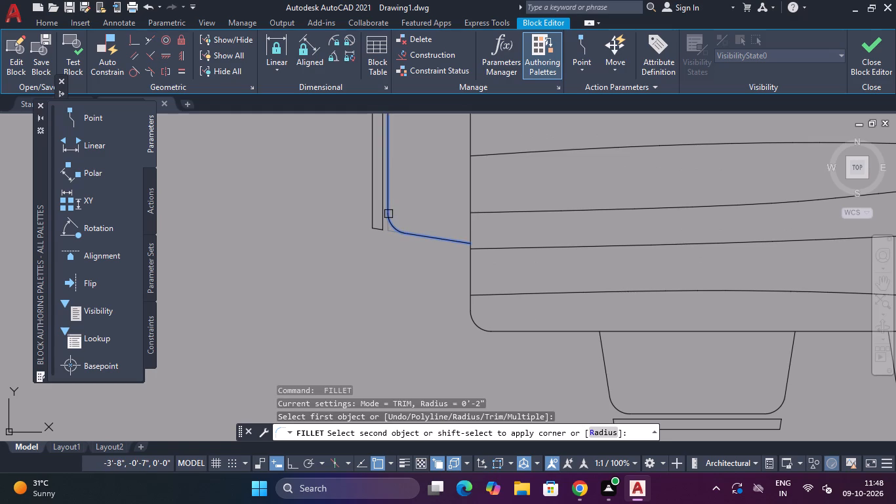
{"action": "left_click", "coordinate": [388, 214]}
{"action": "scroll", "coordinate": [397, 210], "scroll_direction": "down", "scroll_amount": 3}
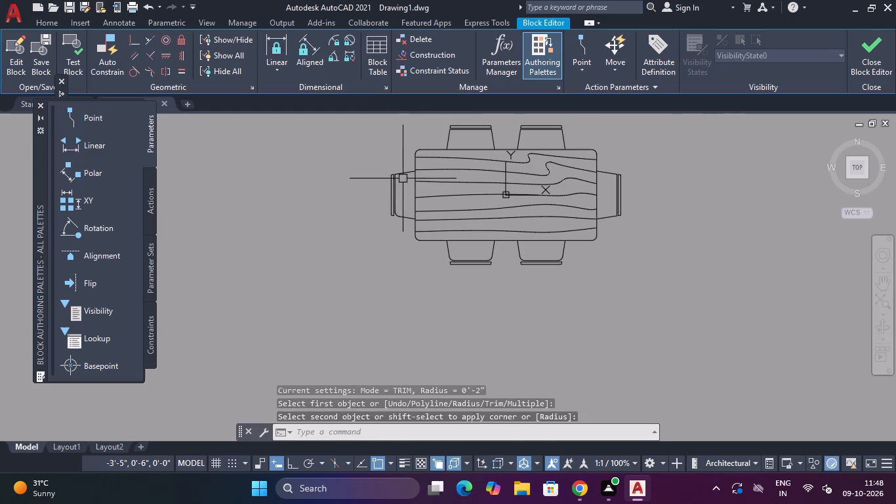
{"action": "key", "text": "space"}
{"action": "scroll", "coordinate": [395, 170], "scroll_direction": "up", "scroll_amount": 3}
{"action": "left_click", "coordinate": [407, 184]}
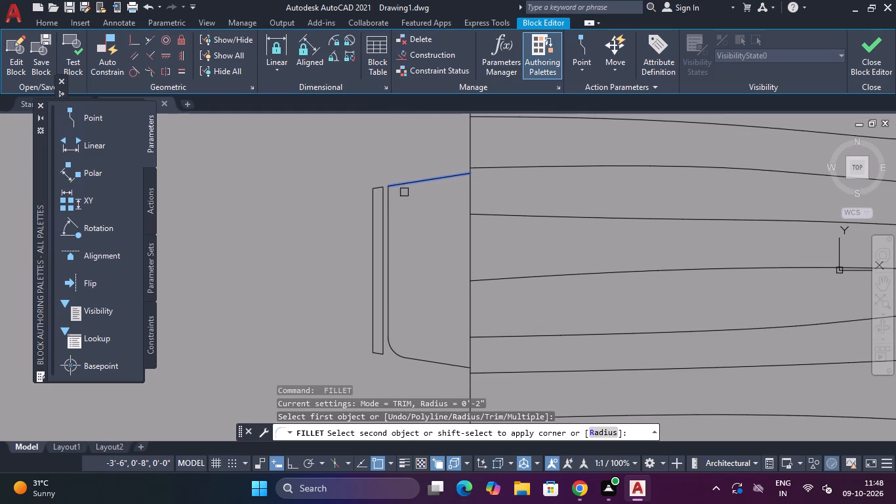
{"action": "left_click", "coordinate": [391, 205]}
{"action": "key", "text": "Escape"}
{"action": "scroll", "coordinate": [413, 207], "scroll_direction": "down", "scroll_amount": 4}
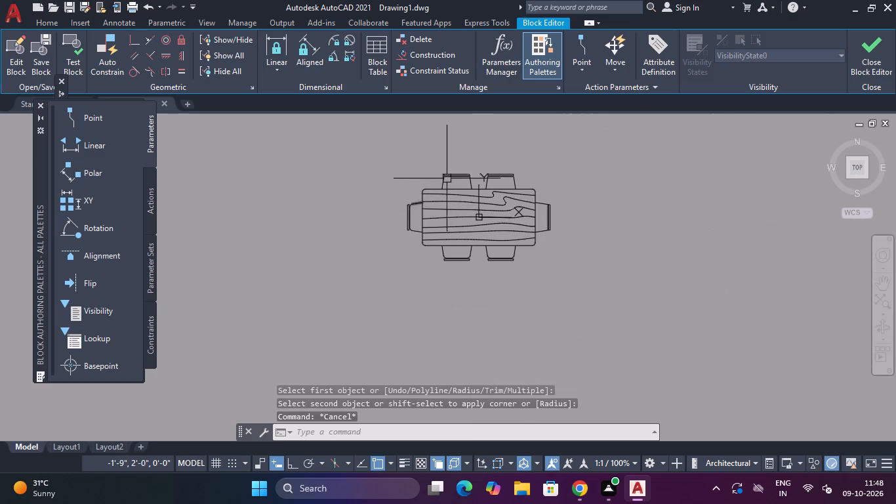
Fillet both outer seat corners of the western chair on the table's north side with the 2" radius.
{"action": "scroll", "coordinate": [453, 176], "scroll_direction": "up", "scroll_amount": 5}
{"action": "key", "text": "space"}
{"action": "scroll", "coordinate": [416, 179], "scroll_direction": "up", "scroll_amount": 1}
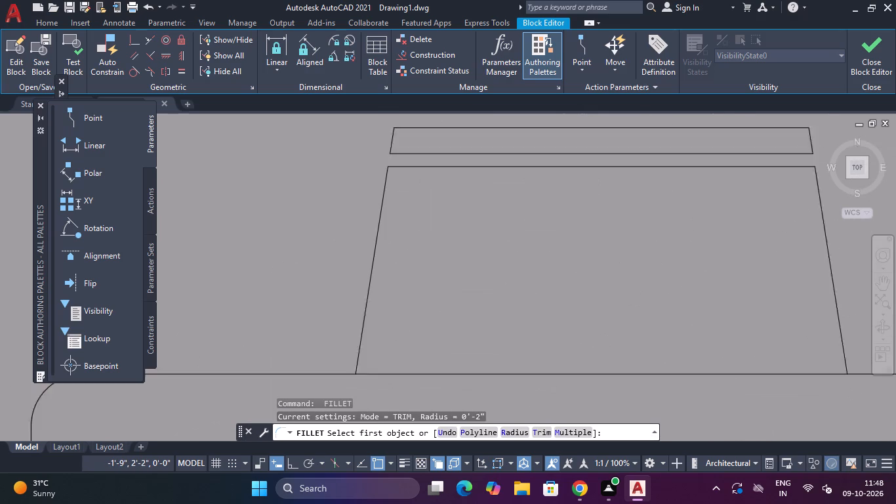
{"action": "scroll", "coordinate": [416, 179], "scroll_direction": "up", "scroll_amount": 1}
{"action": "left_click", "coordinate": [405, 156]}
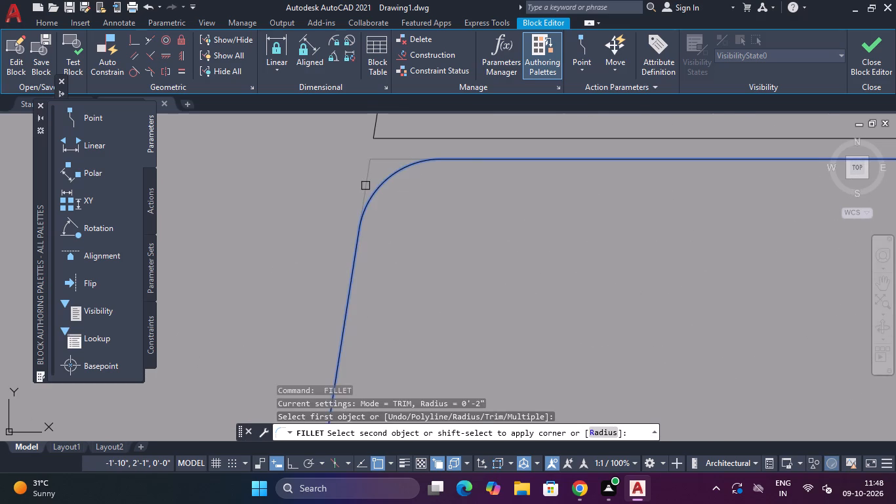
{"action": "left_click", "coordinate": [365, 186]}
{"action": "scroll", "coordinate": [419, 193], "scroll_direction": "down", "scroll_amount": 3}
{"action": "key", "text": "space"}
{"action": "scroll", "coordinate": [580, 200], "scroll_direction": "up", "scroll_amount": 2}
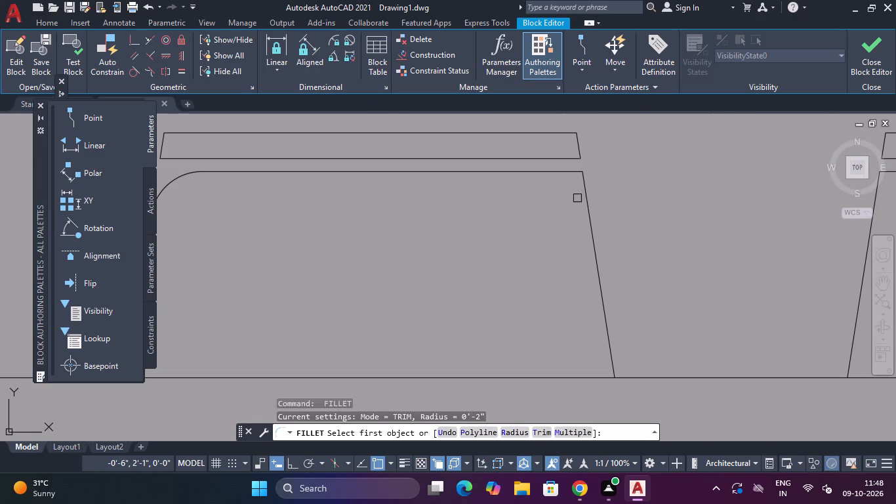
{"action": "left_click", "coordinate": [557, 173]}
{"action": "left_click", "coordinate": [587, 205]}
{"action": "scroll", "coordinate": [599, 213], "scroll_direction": "down", "scroll_amount": 4}
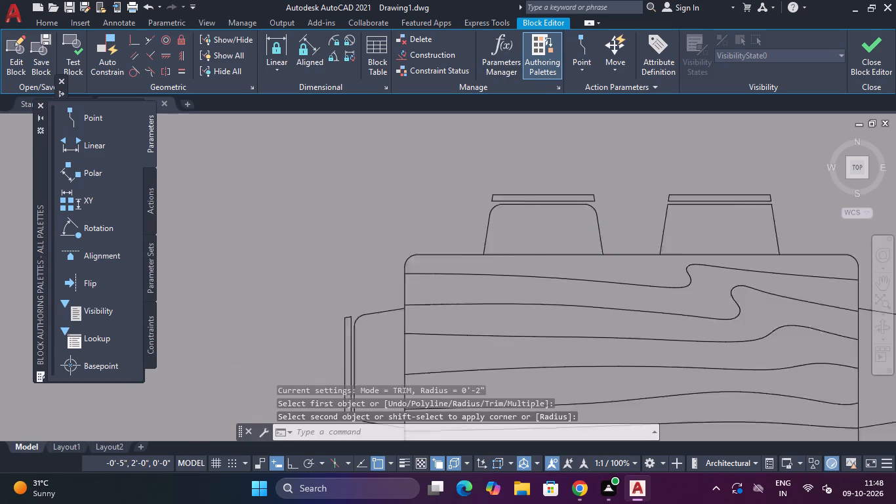
Fillet both outer seat corners of the eastern chair on the table's north side with the 2" radius.
{"action": "key", "text": "space"}
{"action": "scroll", "coordinate": [647, 210], "scroll_direction": "up", "scroll_amount": 3}
{"action": "left_click", "coordinate": [653, 210]}
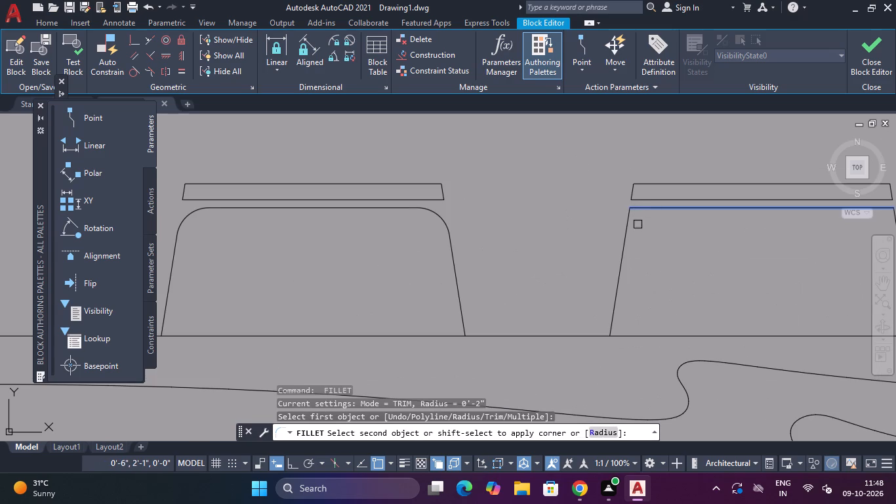
{"action": "left_click", "coordinate": [627, 230]}
{"action": "scroll", "coordinate": [668, 251], "scroll_direction": "down", "scroll_amount": 4}
{"action": "scroll", "coordinate": [705, 247], "scroll_direction": "up", "scroll_amount": 4}
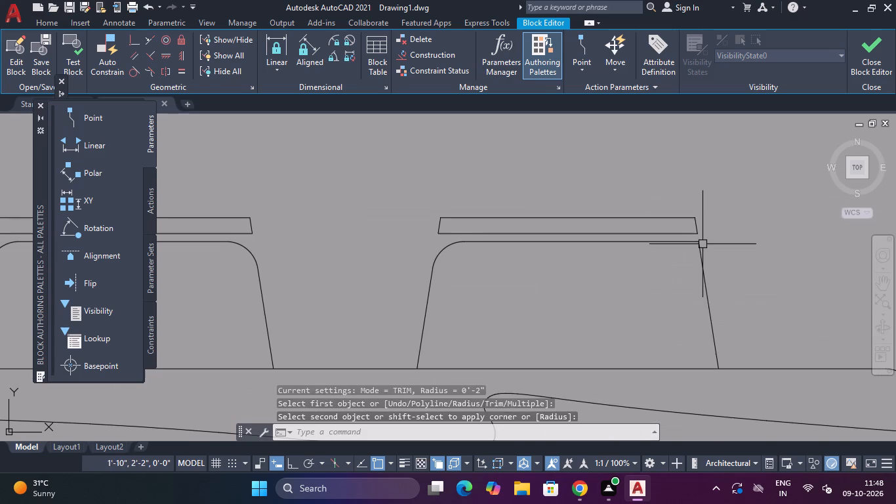
{"action": "key", "text": "space"}
{"action": "left_click", "coordinate": [687, 244]}
{"action": "left_click", "coordinate": [704, 266]}
{"action": "scroll", "coordinate": [705, 266], "scroll_direction": "down", "scroll_amount": 4}
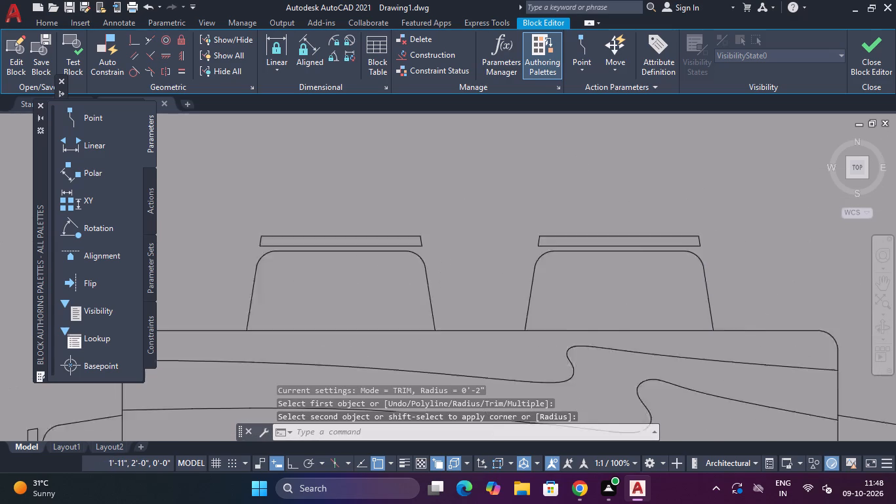
Fillet the north and south outer seat corners of the dining chair at the table's east end with the 2" radius.
{"action": "key", "text": "space"}
{"action": "scroll", "coordinate": [780, 343], "scroll_direction": "up", "scroll_amount": 3}
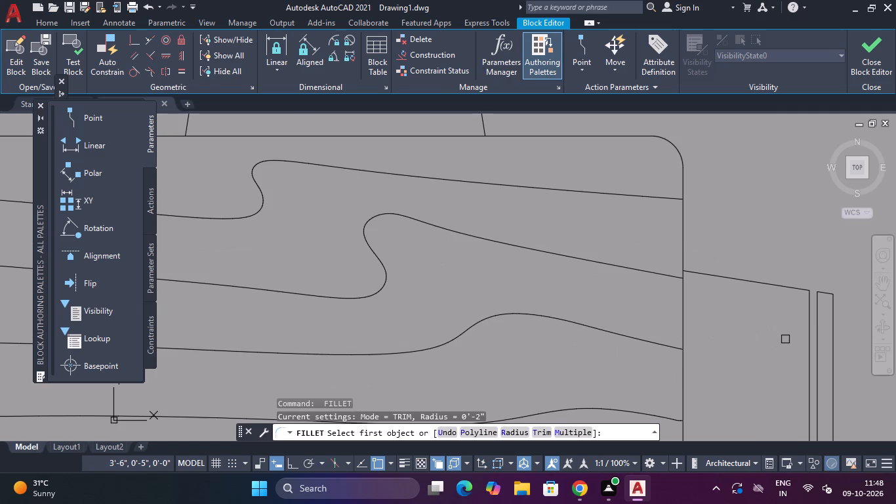
{"action": "left_click", "coordinate": [809, 324]}
{"action": "left_click", "coordinate": [772, 285]}
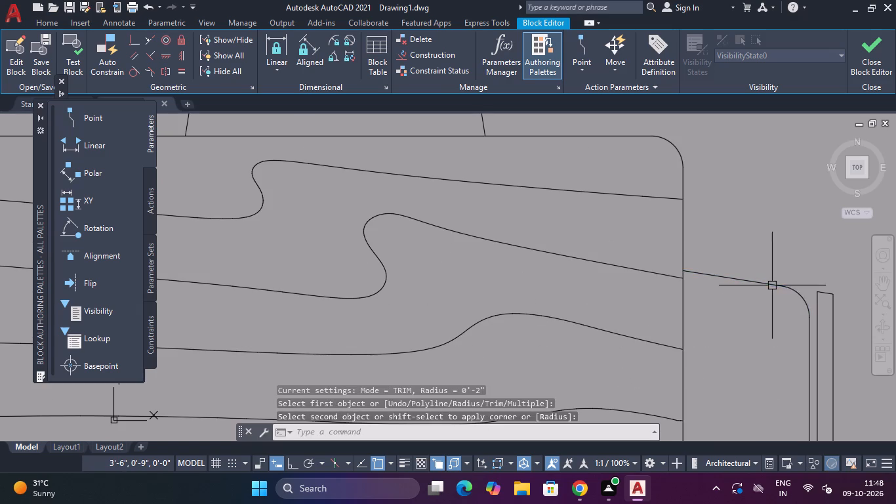
{"action": "scroll", "coordinate": [777, 304], "scroll_direction": "down", "scroll_amount": 4}
{"action": "scroll", "coordinate": [781, 360], "scroll_direction": "up", "scroll_amount": 3}
{"action": "key", "text": "space"}
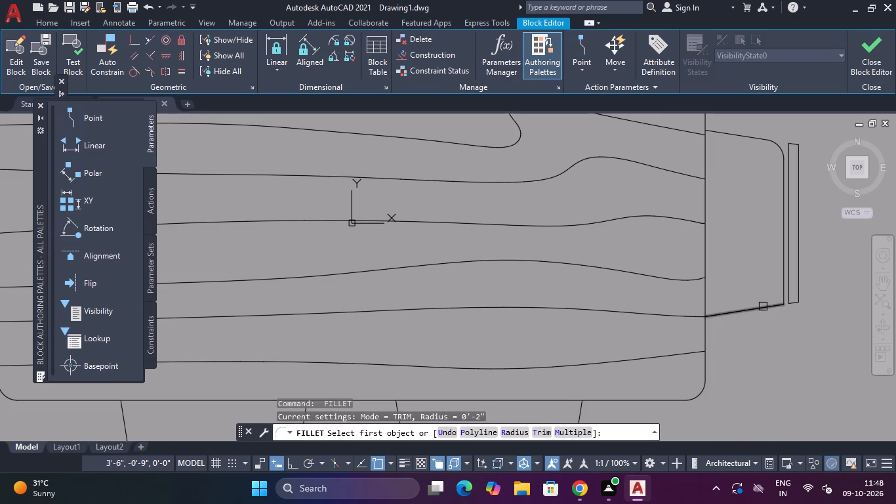
{"action": "left_click", "coordinate": [763, 306]}
{"action": "left_click", "coordinate": [781, 291]}
{"action": "scroll", "coordinate": [773, 294], "scroll_direction": "down", "scroll_amount": 4}
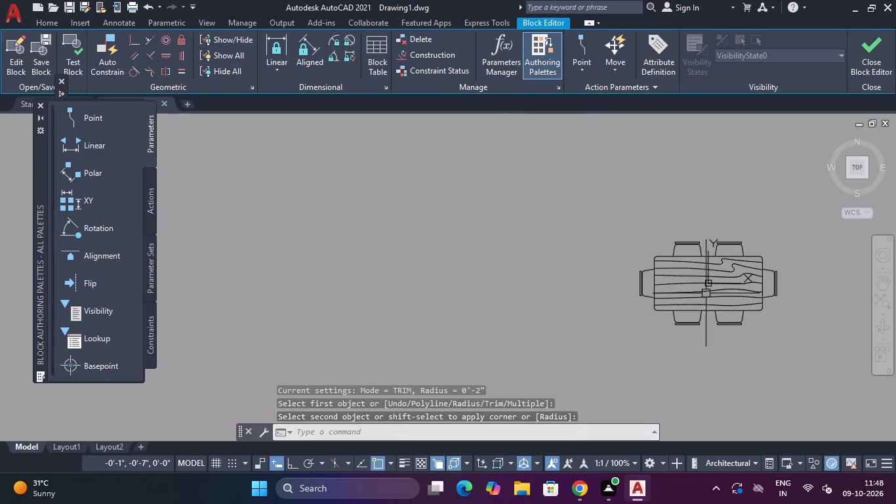
{"action": "scroll", "coordinate": [688, 251], "scroll_direction": "up", "scroll_amount": 3}
{"action": "key", "text": "Escape"}
{"action": "key", "text": "Escape"}
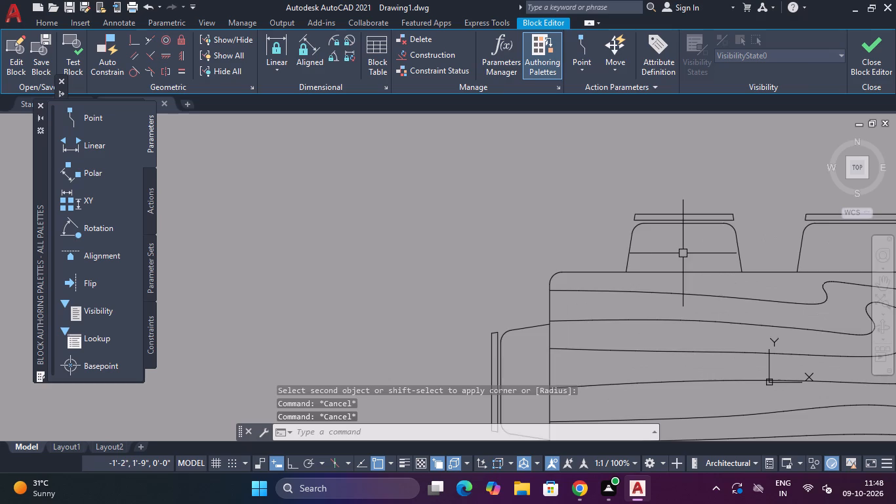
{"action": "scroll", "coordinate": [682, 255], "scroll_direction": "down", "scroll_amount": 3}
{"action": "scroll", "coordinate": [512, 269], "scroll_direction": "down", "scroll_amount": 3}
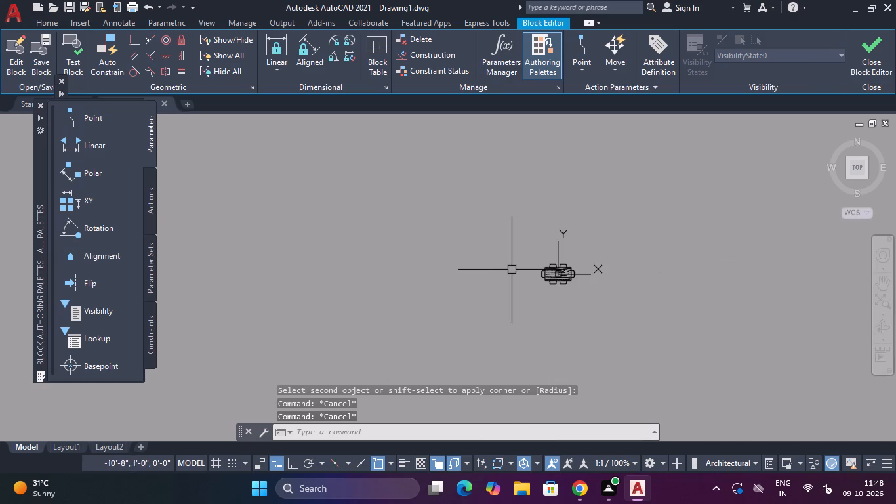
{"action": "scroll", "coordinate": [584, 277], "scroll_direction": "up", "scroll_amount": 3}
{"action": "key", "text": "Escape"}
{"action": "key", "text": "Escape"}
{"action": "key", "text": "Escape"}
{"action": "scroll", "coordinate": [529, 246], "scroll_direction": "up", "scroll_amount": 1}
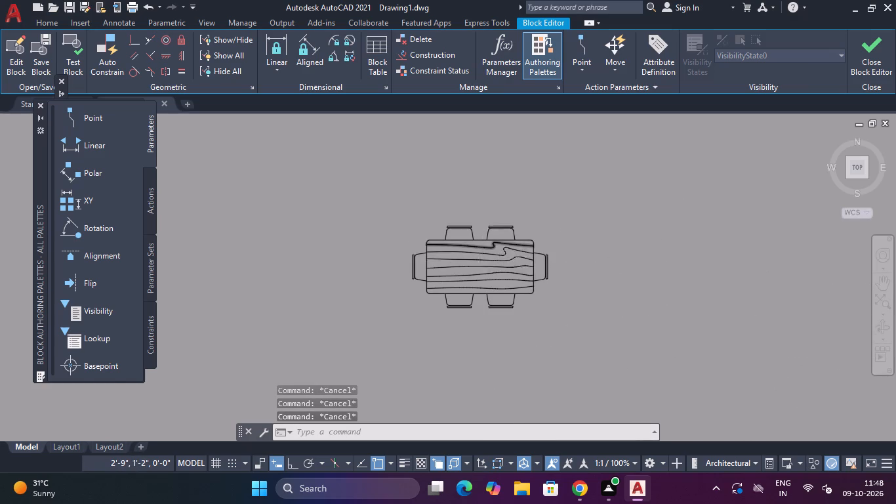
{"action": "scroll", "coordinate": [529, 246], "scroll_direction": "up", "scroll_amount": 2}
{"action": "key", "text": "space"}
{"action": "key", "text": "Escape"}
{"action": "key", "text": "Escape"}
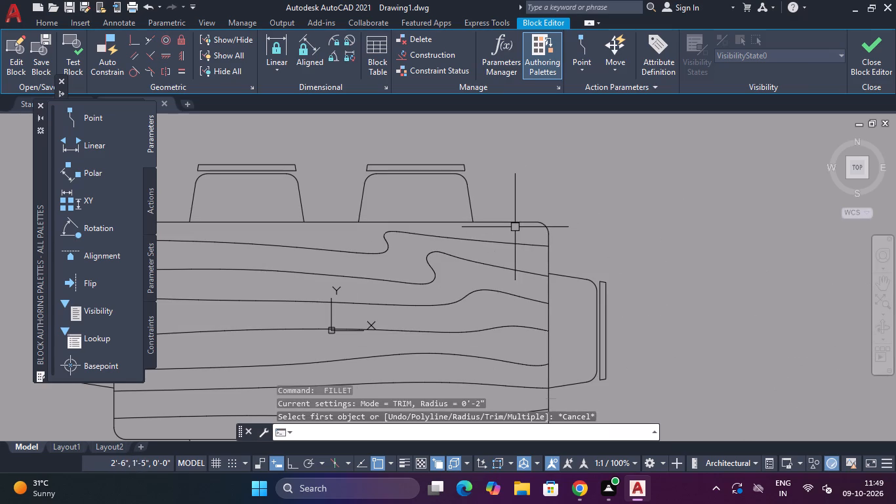
Close the block editor and save the changes to the "Dining Set - 36 x 72 in." block.
{"action": "left_click", "coordinate": [880, 51]}
{"action": "left_click", "coordinate": [469, 215]}
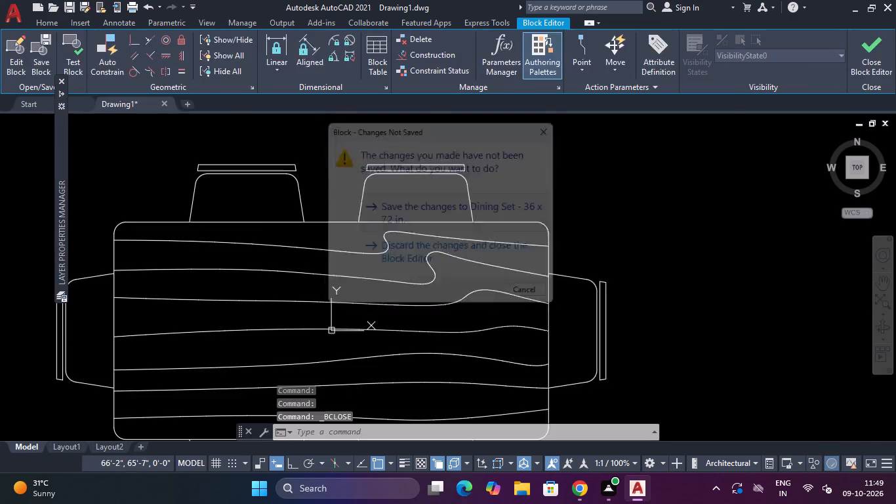
{"action": "scroll", "coordinate": [538, 219], "scroll_direction": "down", "scroll_amount": 3}
{"action": "scroll", "coordinate": [476, 215], "scroll_direction": "up", "scroll_amount": 3}
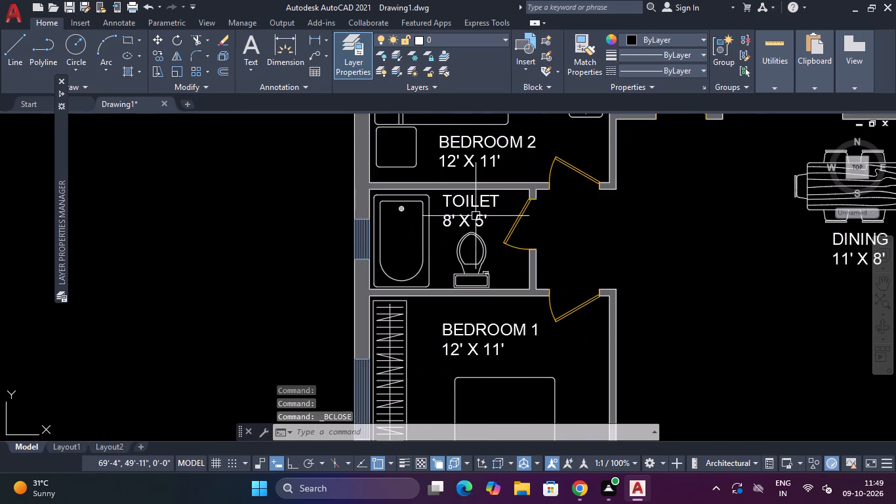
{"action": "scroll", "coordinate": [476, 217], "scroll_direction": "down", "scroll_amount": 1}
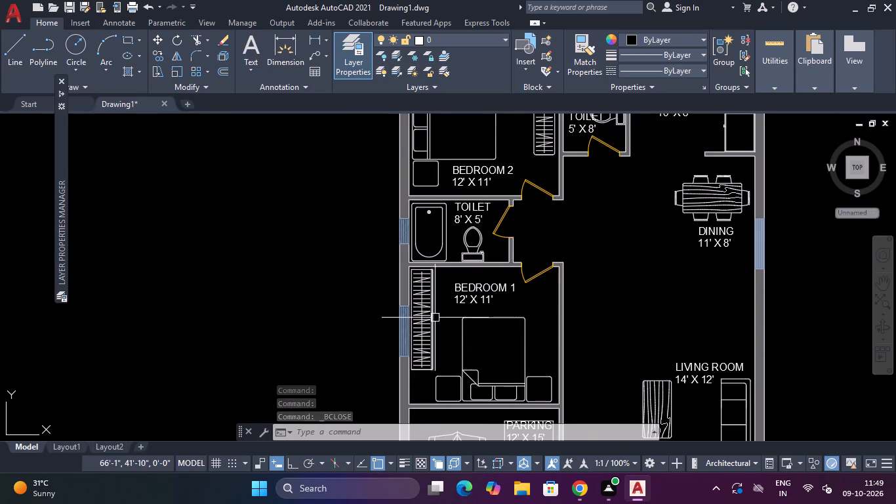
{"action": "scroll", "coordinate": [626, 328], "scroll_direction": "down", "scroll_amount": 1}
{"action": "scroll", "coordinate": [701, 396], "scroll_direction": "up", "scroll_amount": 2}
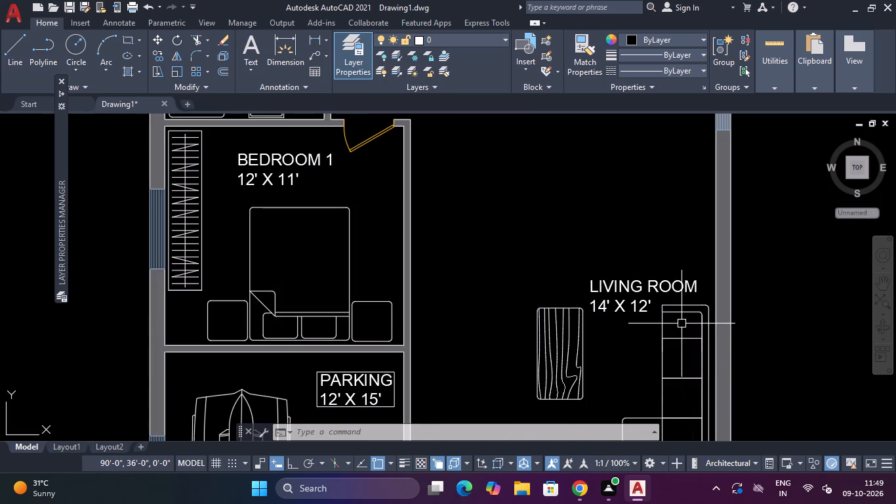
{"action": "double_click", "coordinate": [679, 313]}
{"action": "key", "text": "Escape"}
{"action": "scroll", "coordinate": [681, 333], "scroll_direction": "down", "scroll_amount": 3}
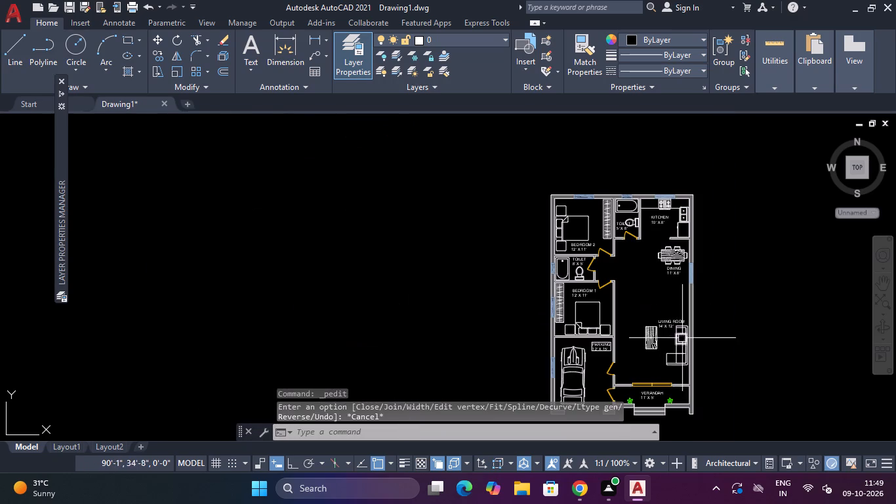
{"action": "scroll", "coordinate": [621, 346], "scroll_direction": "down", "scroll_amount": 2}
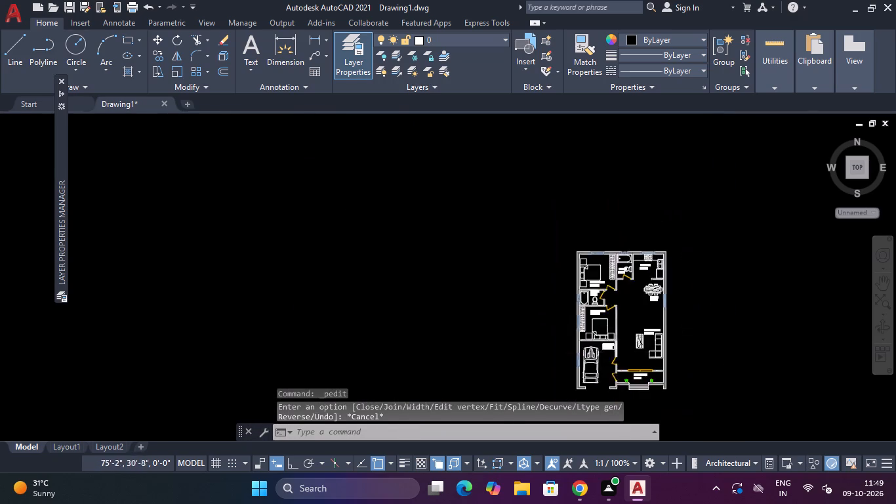
Erase the car block from the parking area.
{"action": "scroll", "coordinate": [595, 369], "scroll_direction": "up", "scroll_amount": 3}
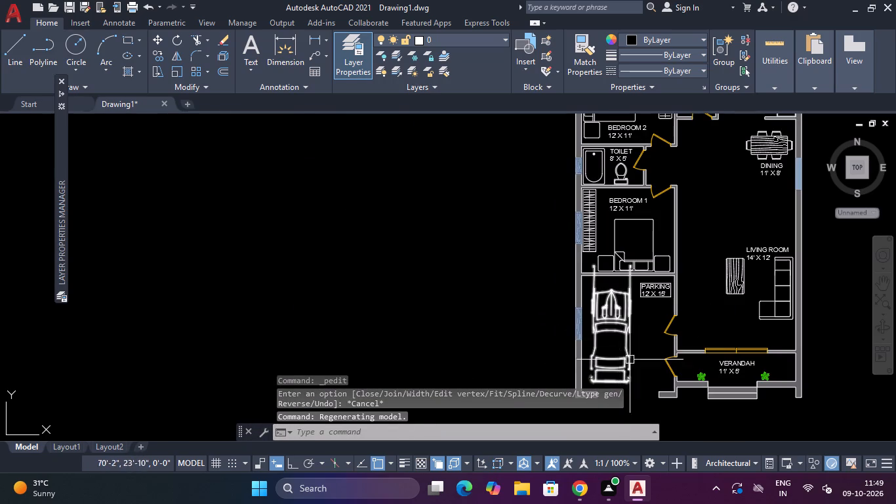
{"action": "scroll", "coordinate": [609, 297], "scroll_direction": "up", "scroll_amount": 2}
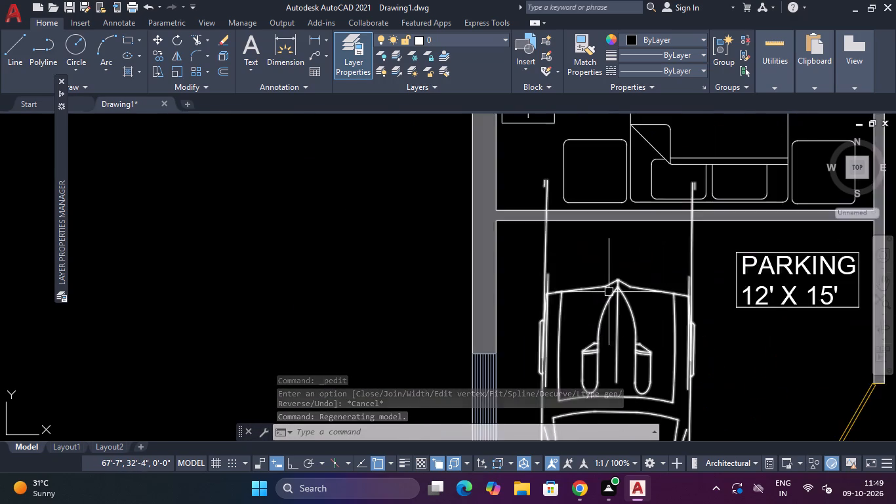
{"action": "scroll", "coordinate": [608, 291], "scroll_direction": "up", "scroll_amount": 2}
{"action": "scroll", "coordinate": [608, 290], "scroll_direction": "down", "scroll_amount": 2}
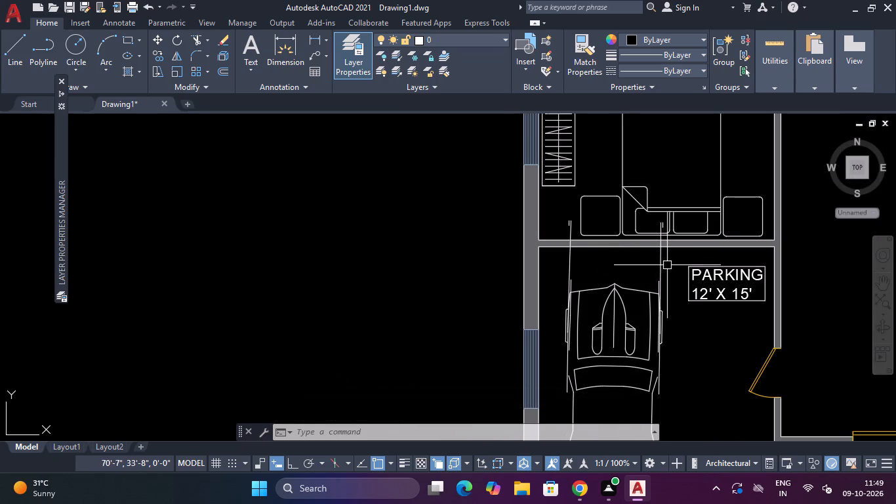
{"action": "left_click_drag", "start_coordinate": [670, 264], "coordinate": [664, 262]}
{"action": "left_click", "coordinate": [650, 266]}
{"action": "left_click", "coordinate": [673, 272]}
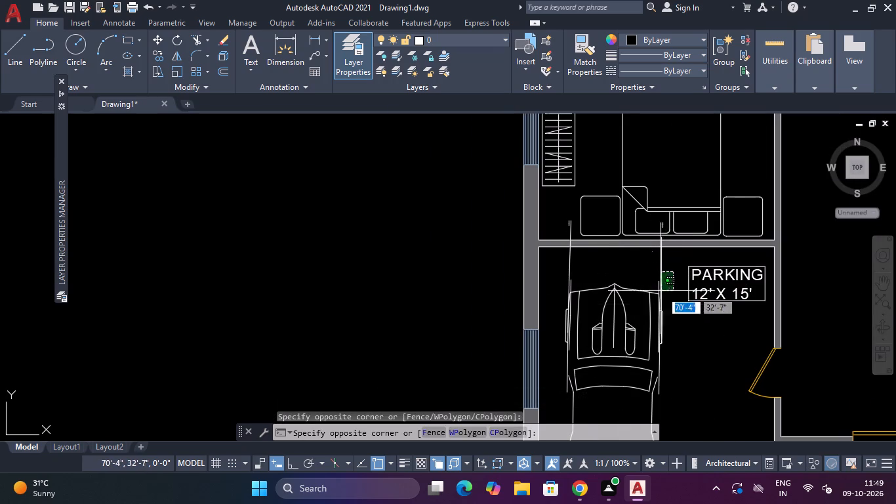
{"action": "scroll", "coordinate": [590, 410], "scroll_direction": "down", "scroll_amount": 4}
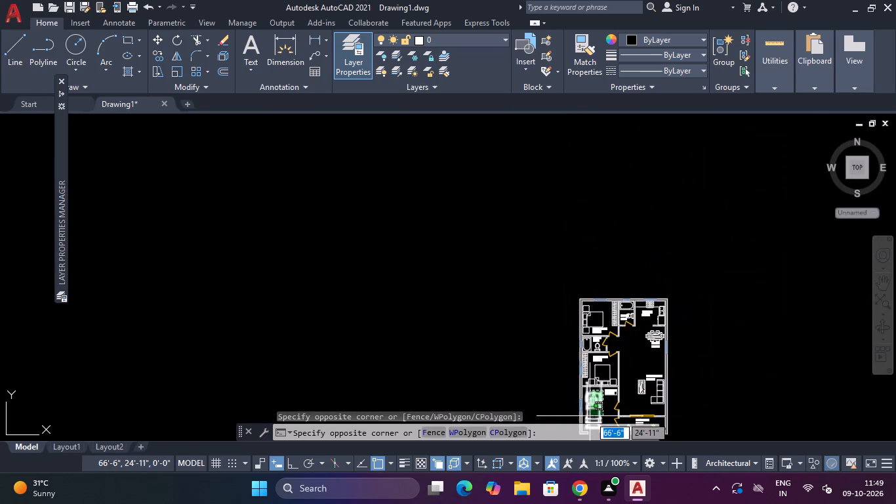
{"action": "left_click", "coordinate": [590, 416]}
{"action": "scroll", "coordinate": [590, 416], "scroll_direction": "down", "scroll_amount": 2}
{"action": "key", "text": "Delete"}
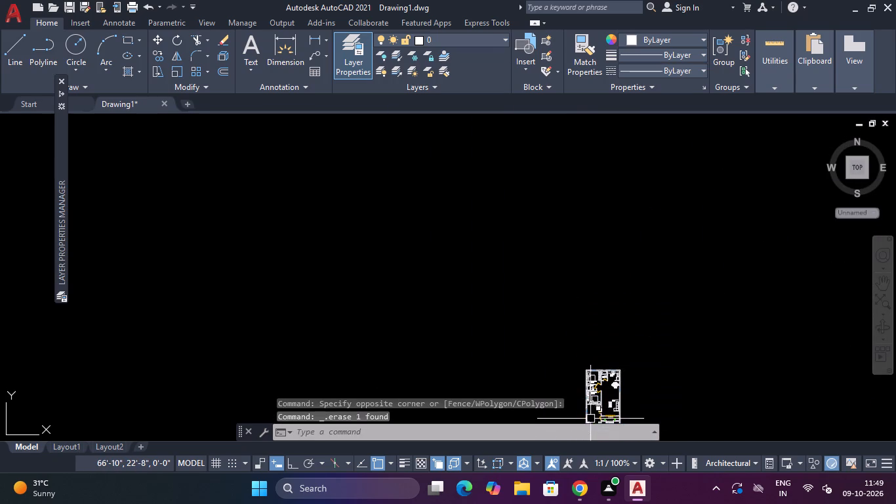
Erase the rectangular frame around the PARKING 12' X 15' label, keeping the text.
{"action": "scroll", "coordinate": [603, 414], "scroll_direction": "up", "scroll_amount": 5}
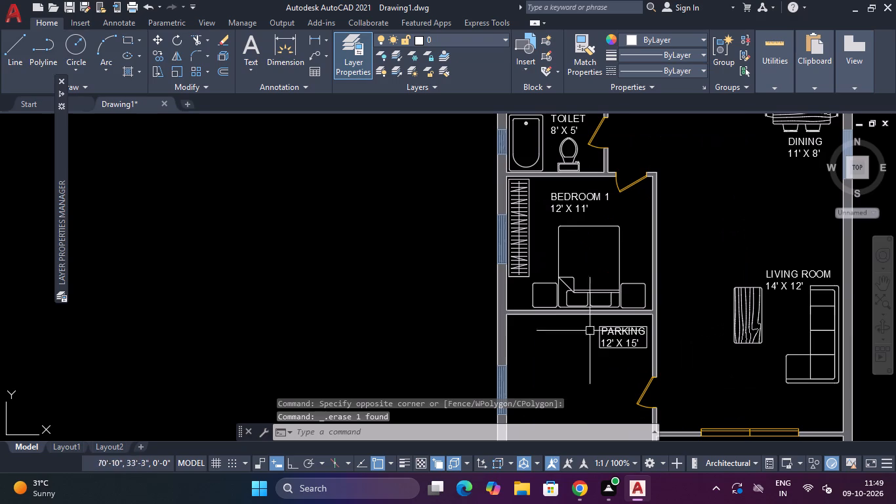
{"action": "scroll", "coordinate": [619, 370], "scroll_direction": "up", "scroll_amount": 3}
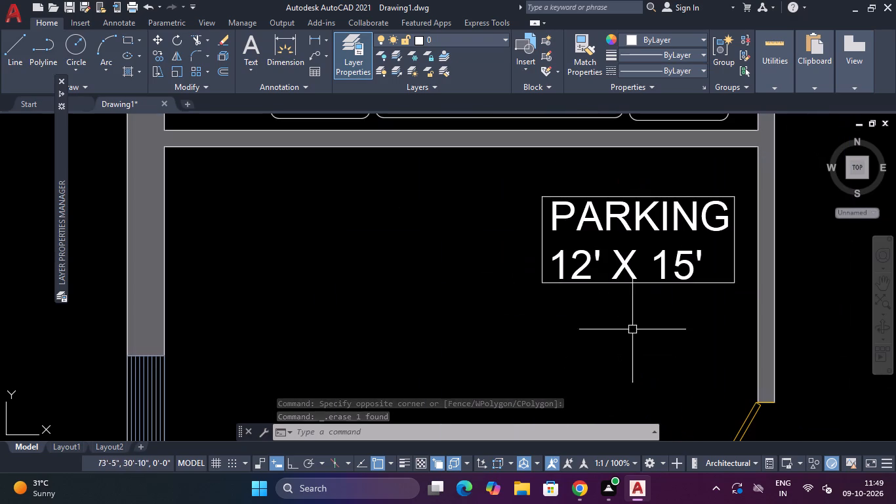
{"action": "left_click", "coordinate": [649, 282]}
{"action": "key", "text": "Delete"}
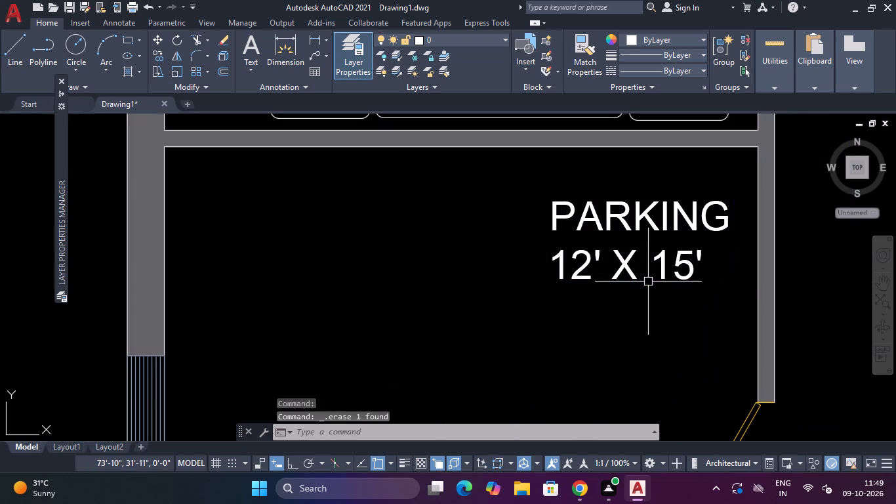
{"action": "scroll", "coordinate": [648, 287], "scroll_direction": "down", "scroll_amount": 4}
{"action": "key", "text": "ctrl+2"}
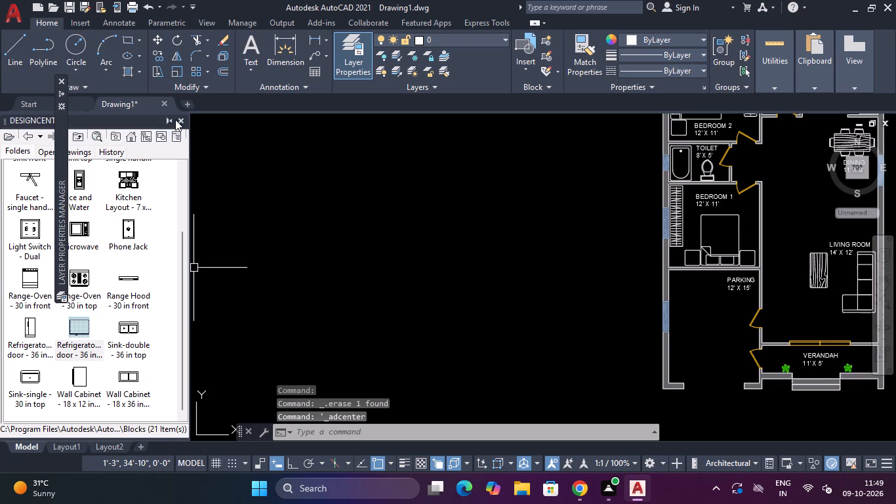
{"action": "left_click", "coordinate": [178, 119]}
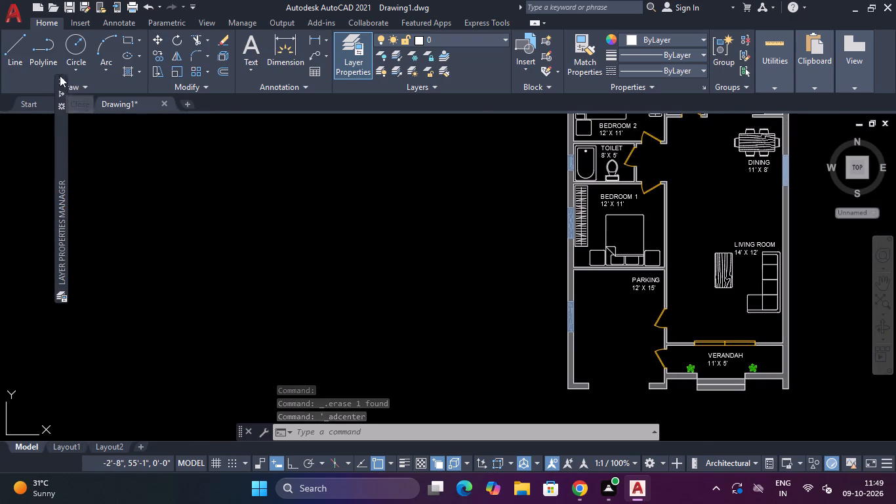
Close the Layer Properties Manager.
{"action": "left_click", "coordinate": [59, 81]}
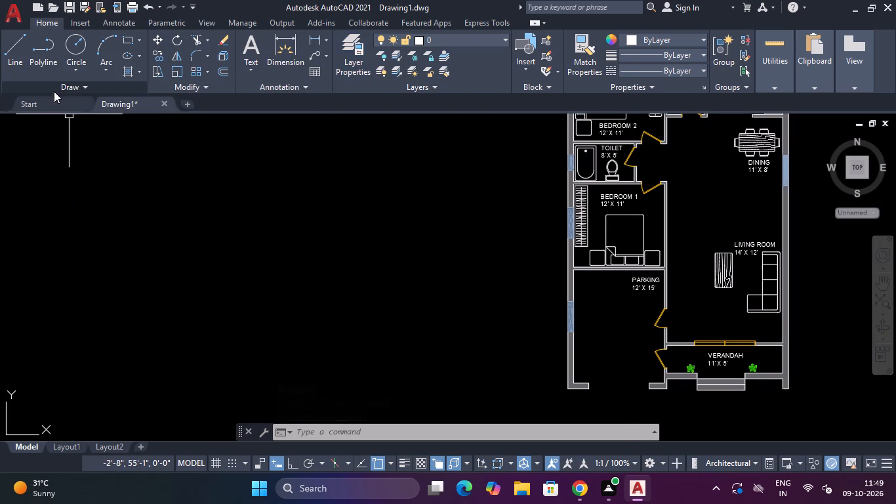
Insert the Vehicles - Imperial block from the tool palettes into the empty area west of the house, and close the palettes.
{"action": "key", "text": "ctrl+3"}
{"action": "left_click_drag", "start_coordinate": [561, 133], "coordinate": [422, 213]}
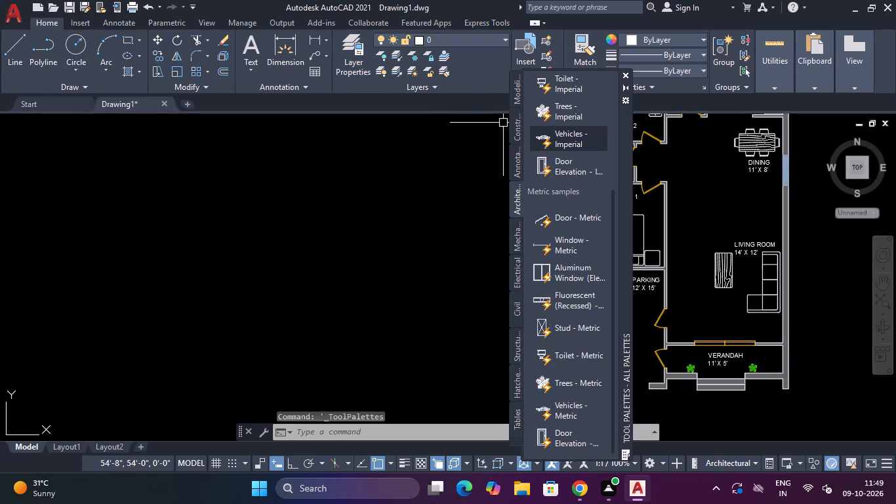
{"action": "left_click_drag", "start_coordinate": [422, 213], "coordinate": [316, 236]}
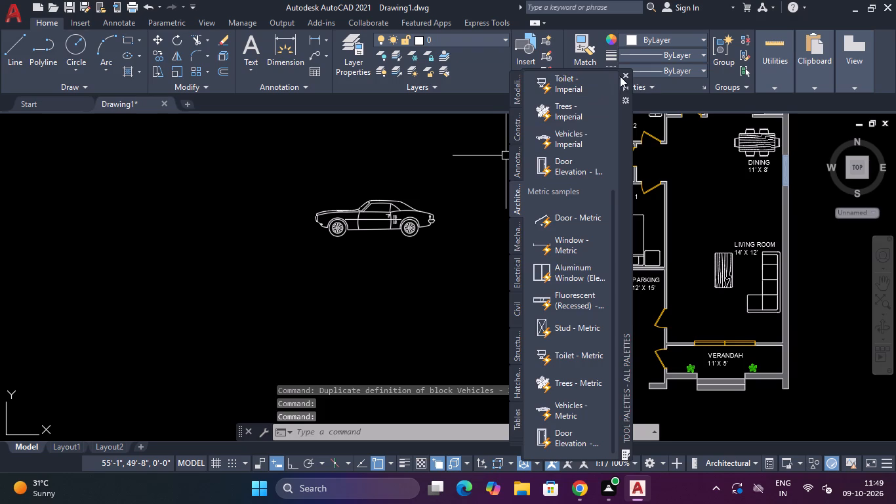
{"action": "left_click", "coordinate": [623, 75]}
Switch the inserted vehicle block to the Sports Car (Top) view.
{"action": "left_click", "coordinate": [373, 222]}
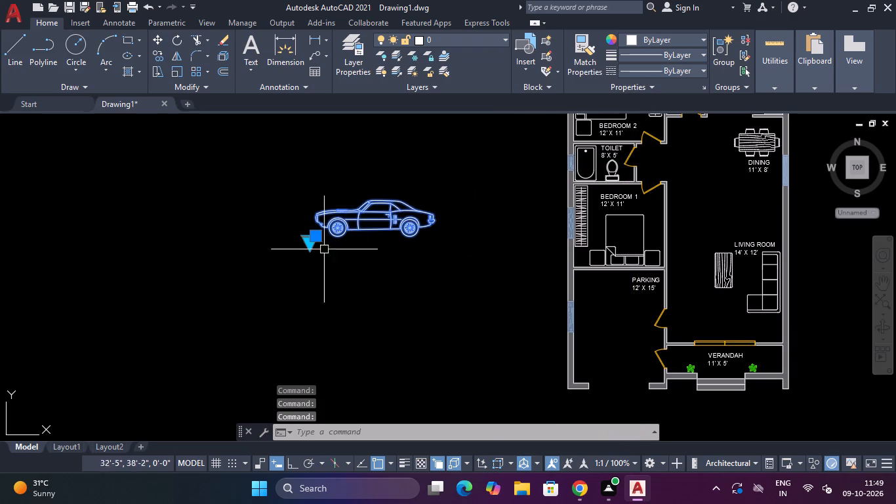
{"action": "scroll", "coordinate": [287, 236], "scroll_direction": "up", "scroll_amount": 1}
{"action": "left_click", "coordinate": [327, 249]}
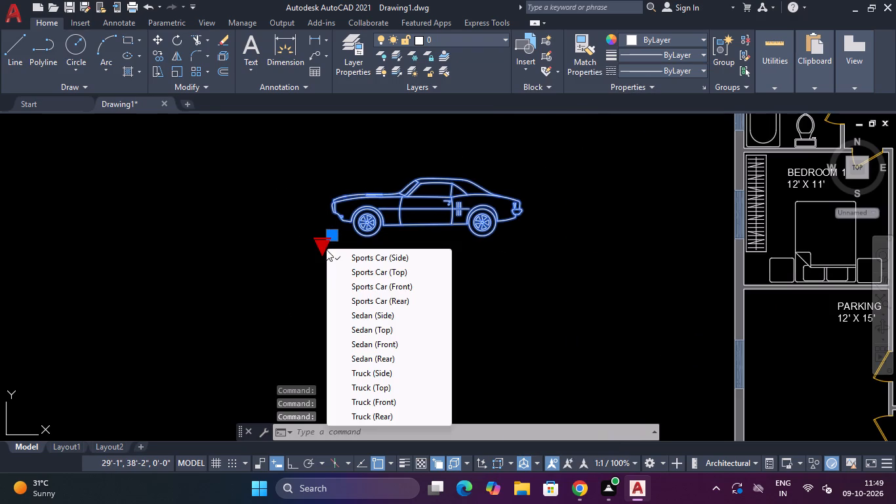
{"action": "left_click", "coordinate": [384, 276]}
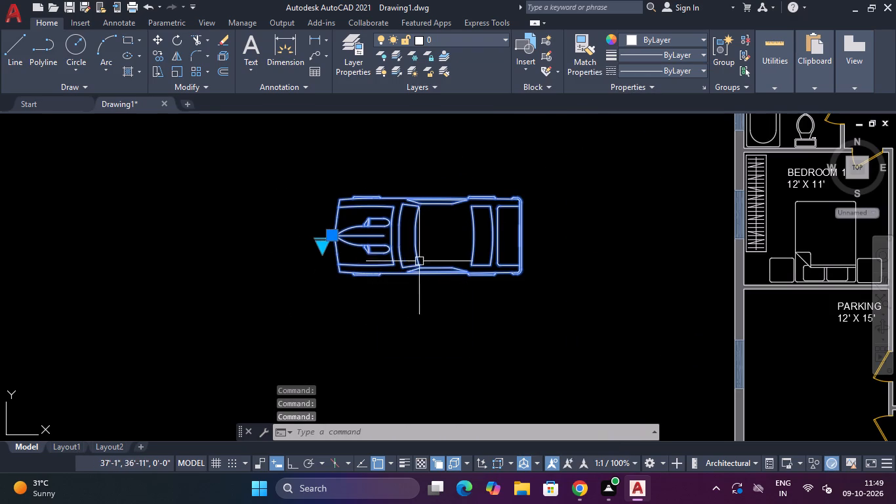
{"action": "key", "text": "Escape"}
Rotate the car 270° with Ortho on, about its front corner, so that its front faces north.
{"action": "scroll", "coordinate": [561, 165], "scroll_direction": "down", "scroll_amount": 3}
{"action": "scroll", "coordinate": [558, 166], "scroll_direction": "up", "scroll_amount": 1}
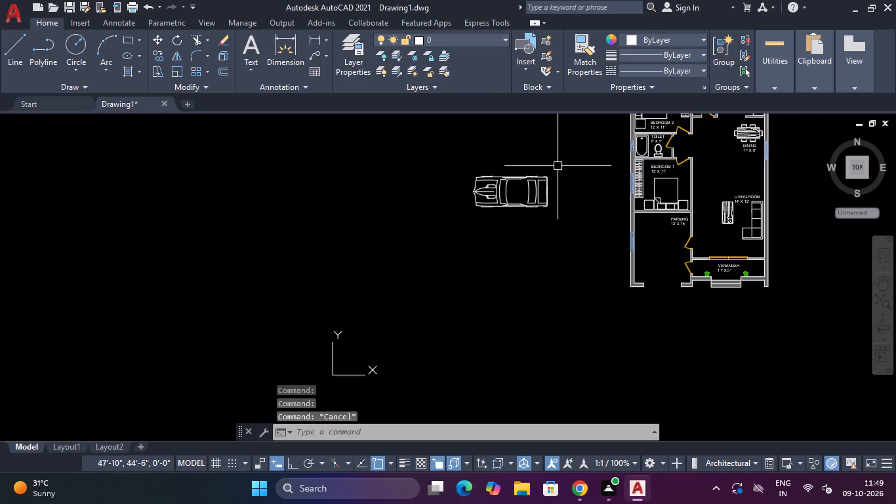
{"action": "left_click", "coordinate": [558, 165]}
{"action": "left_click", "coordinate": [426, 241]}
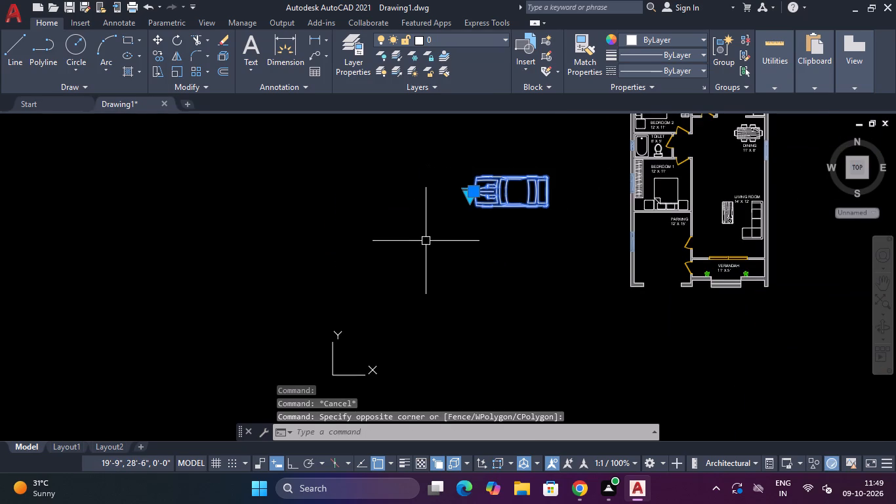
{"action": "type", "text": "RO"}
{"action": "key", "text": "space"}
{"action": "left_click", "coordinate": [474, 176]}
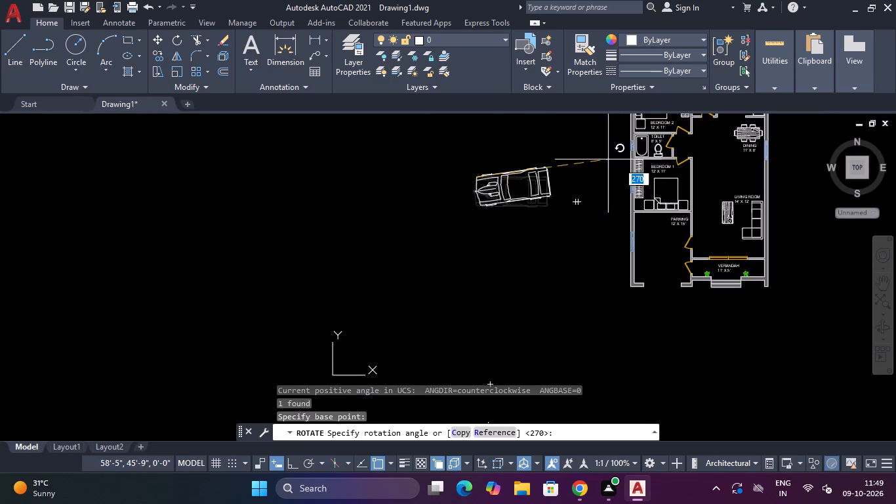
{"action": "key", "text": "F8"}
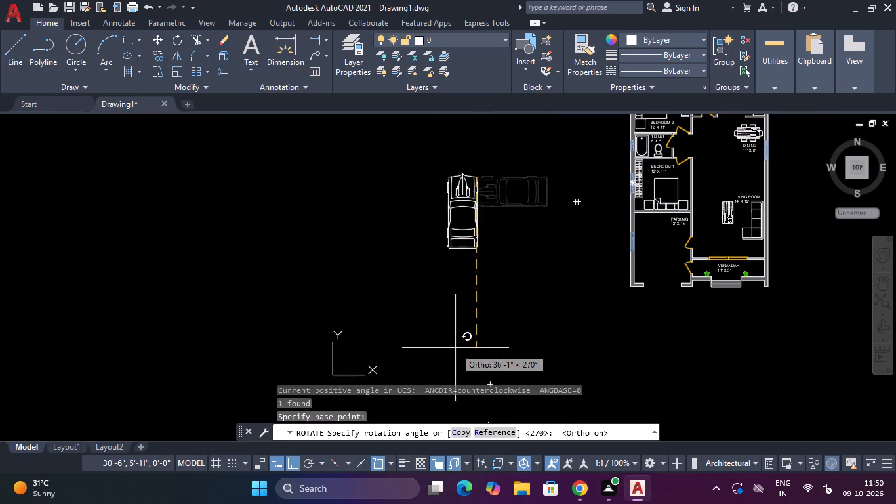
{"action": "left_click", "coordinate": [454, 347]}
{"action": "key", "text": "Escape"}
Scale the rotated car down slightly by eye from its southwest rear corner.
{"action": "left_click_drag", "start_coordinate": [500, 142], "coordinate": [500, 153]}
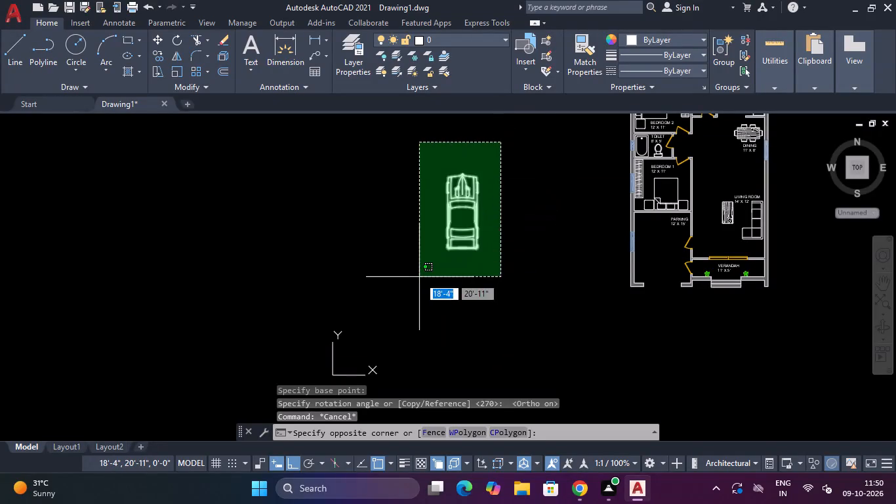
{"action": "left_click", "coordinate": [419, 274]}
{"action": "type", "text": "SC"}
{"action": "key", "text": "space"}
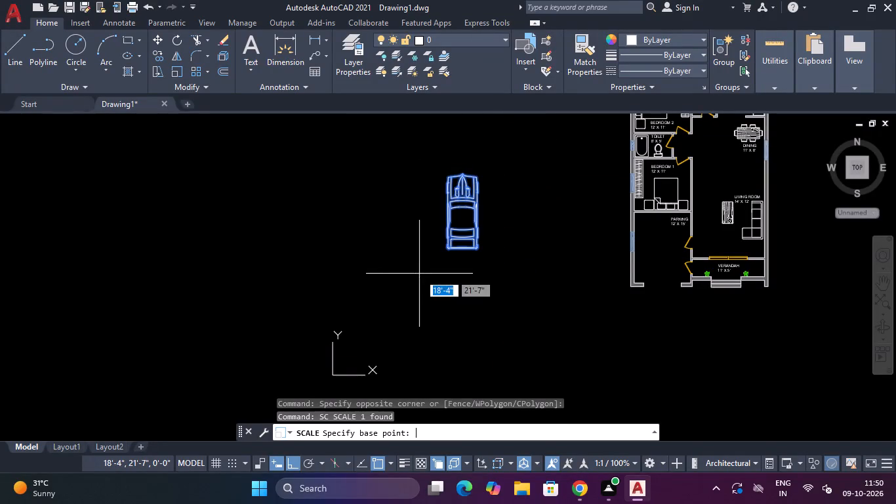
{"action": "scroll", "coordinate": [454, 241], "scroll_direction": "up", "scroll_amount": 3}
{"action": "left_click", "coordinate": [429, 272]}
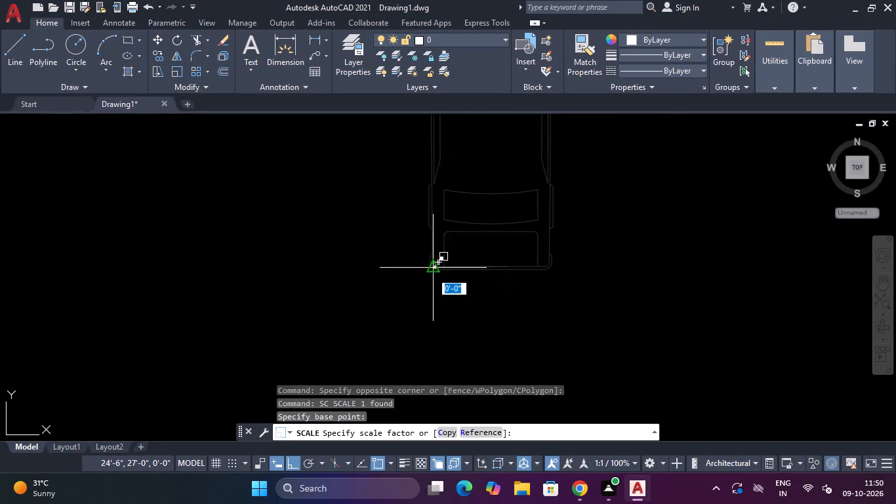
{"action": "scroll", "coordinate": [445, 248], "scroll_direction": "down", "scroll_amount": 3}
{"action": "left_click", "coordinate": [457, 205]}
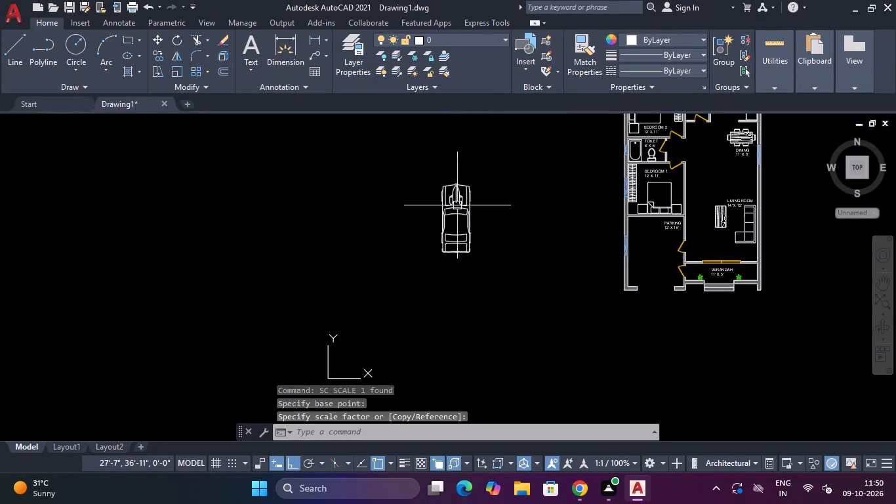
Scale the car down slightly more by eye, using its southwest rear corner as the base point.
{"action": "left_click", "coordinate": [474, 177]}
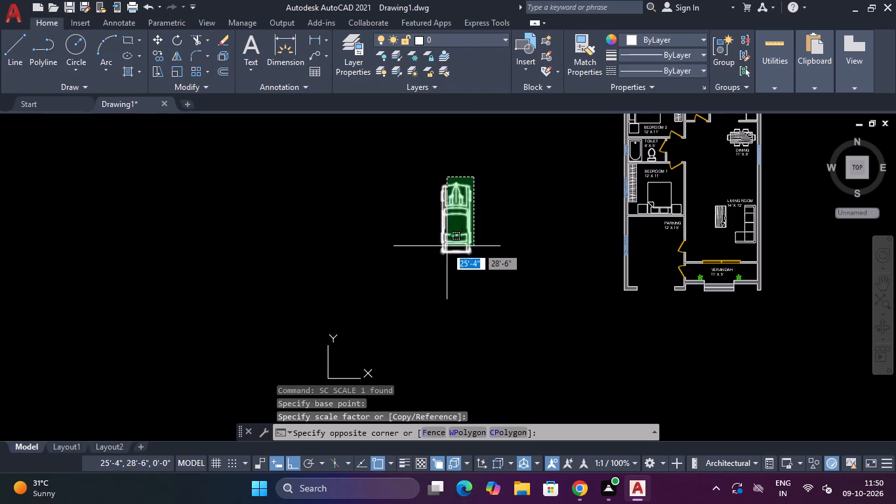
{"action": "left_click", "coordinate": [432, 262]}
{"action": "scroll", "coordinate": [433, 262], "scroll_direction": "up", "scroll_amount": 1}
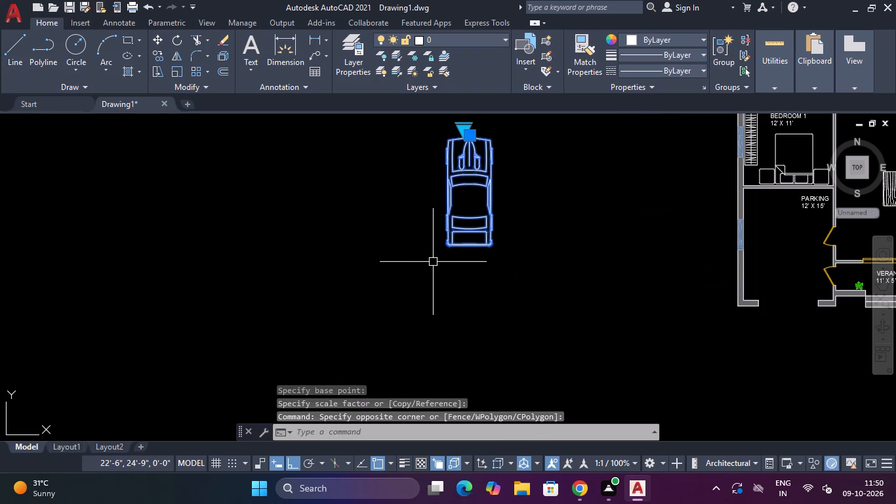
{"action": "key", "text": "s"}
{"action": "type", "text": "C"}
{"action": "key", "text": "space"}
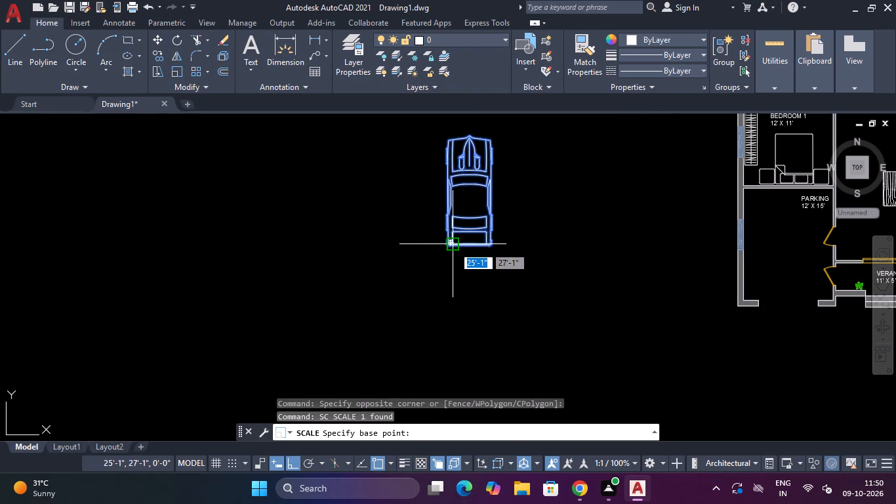
{"action": "left_click", "coordinate": [452, 246]}
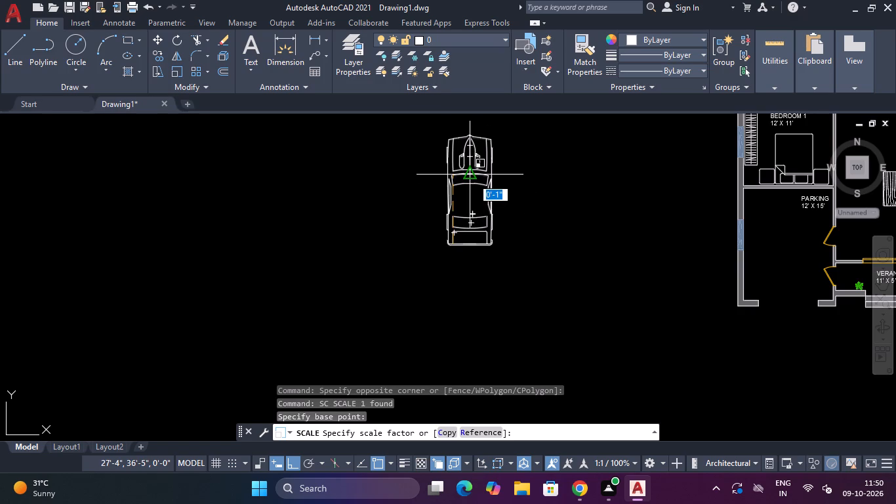
{"action": "scroll", "coordinate": [472, 178], "scroll_direction": "up", "scroll_amount": 2}
{"action": "scroll", "coordinate": [472, 178], "scroll_direction": "down", "scroll_amount": 2}
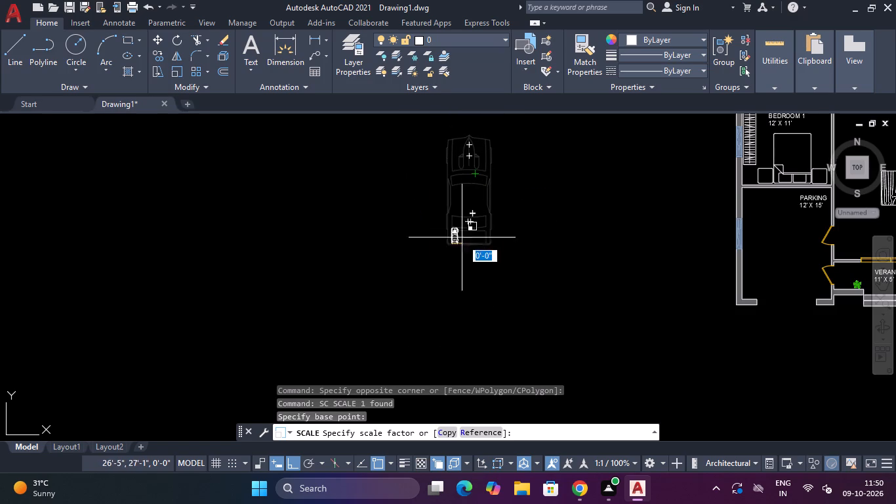
{"action": "scroll", "coordinate": [463, 253], "scroll_direction": "down", "scroll_amount": 4}
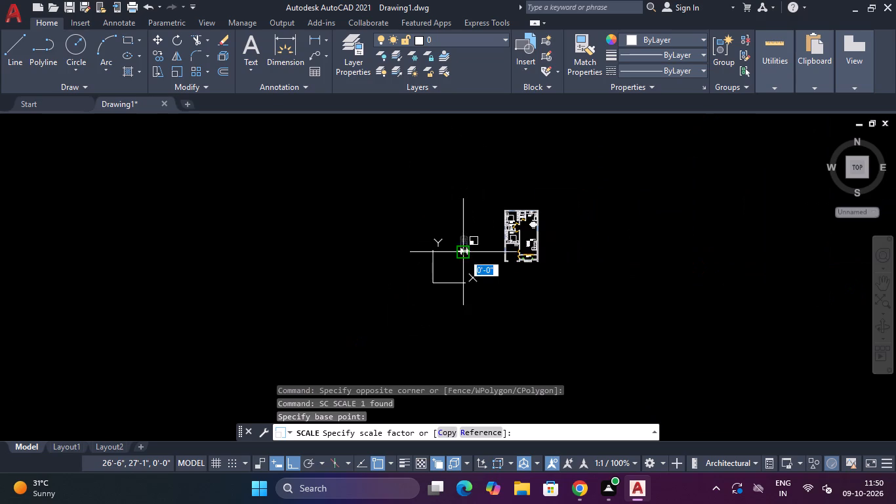
{"action": "scroll", "coordinate": [426, 357], "scroll_direction": "down", "scroll_amount": 2}
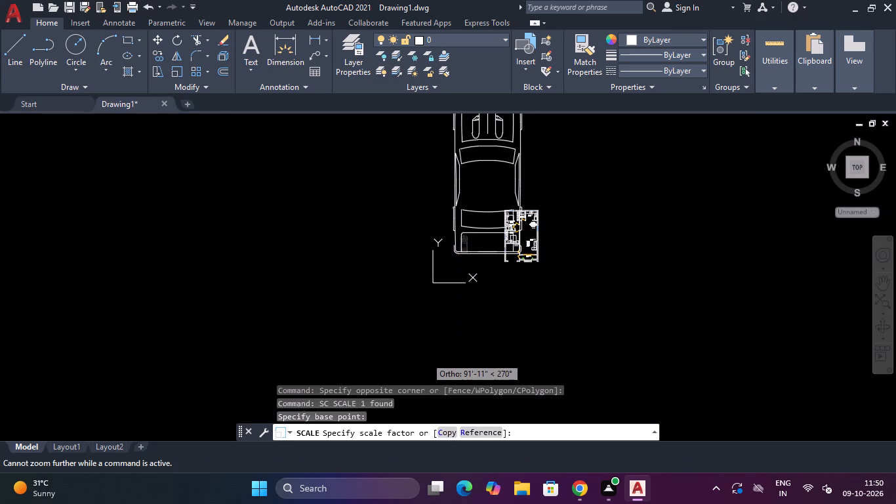
{"action": "scroll", "coordinate": [468, 232], "scroll_direction": "up", "scroll_amount": 3}
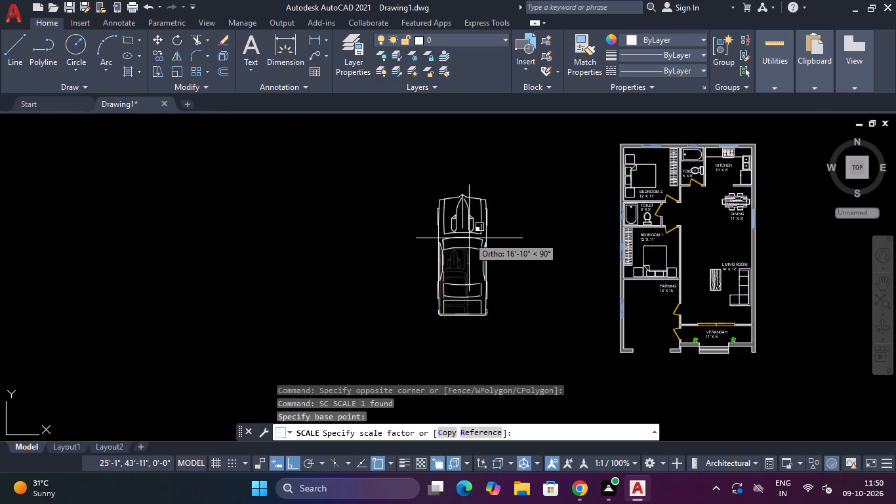
{"action": "scroll", "coordinate": [470, 244], "scroll_direction": "up", "scroll_amount": 3}
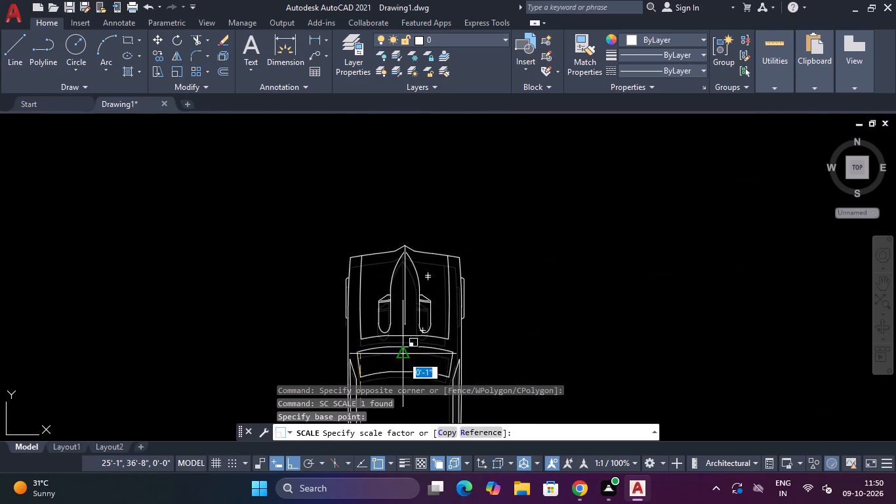
{"action": "left_click", "coordinate": [390, 369]}
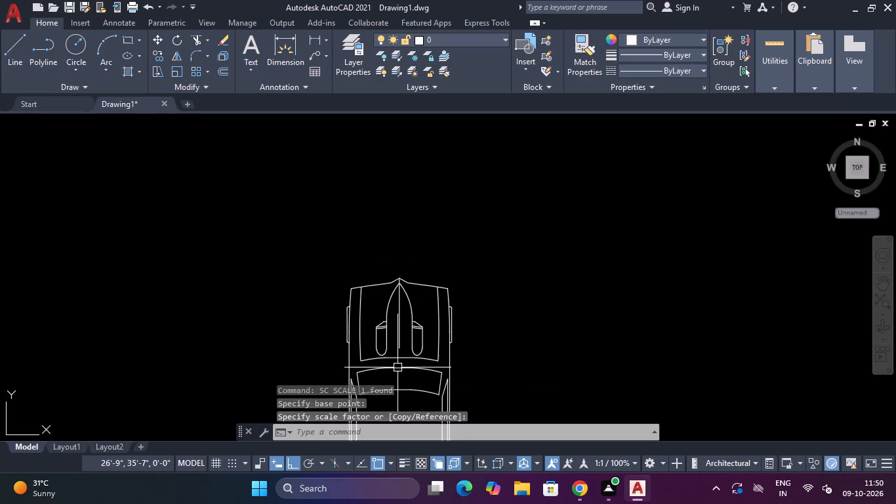
Move the car with Ortho off into the parking area, close to the west wall with its front facing Bedroom 1.
{"action": "scroll", "coordinate": [402, 364], "scroll_direction": "down", "scroll_amount": 4}
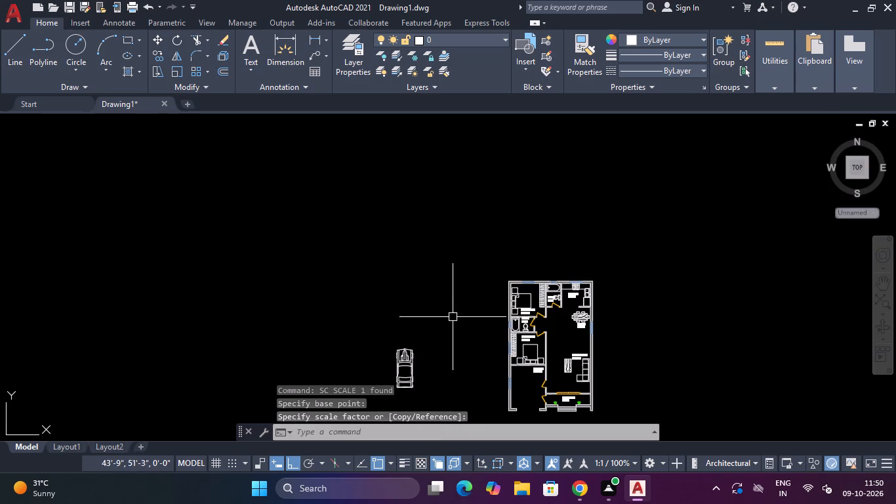
{"action": "middle_click_drag", "start_coordinate": [438, 333], "coordinate": [485, 227]}
{"action": "scroll", "coordinate": [445, 282], "scroll_direction": "up", "scroll_amount": 2}
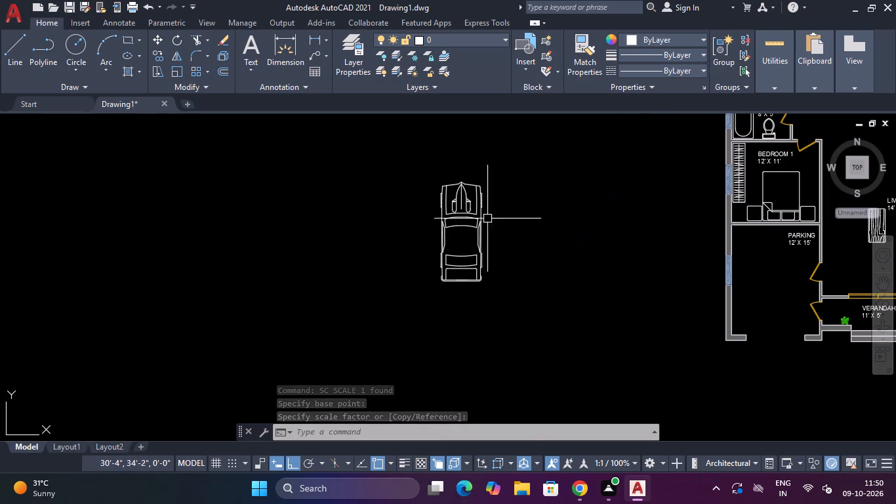
{"action": "left_click_drag", "start_coordinate": [516, 149], "coordinate": [511, 178]}
{"action": "left_click", "coordinate": [425, 310]}
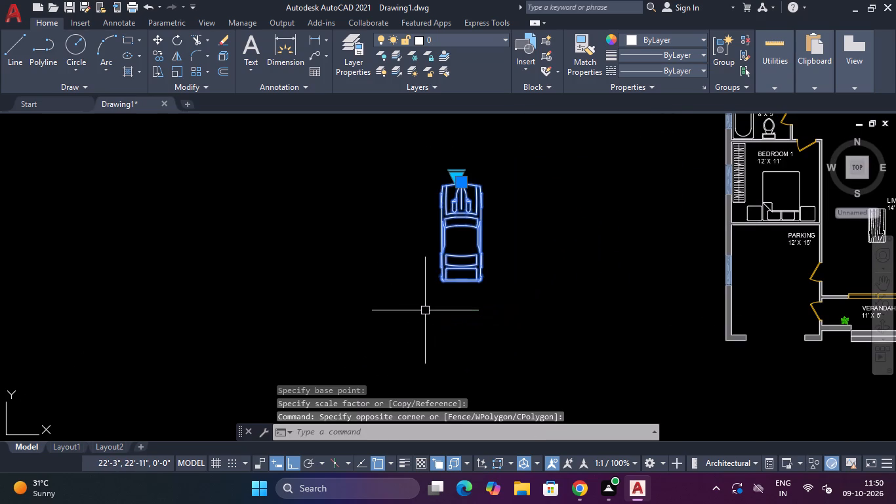
{"action": "type", "text": "M"}
{"action": "key", "text": "space"}
{"action": "left_click", "coordinate": [459, 240]}
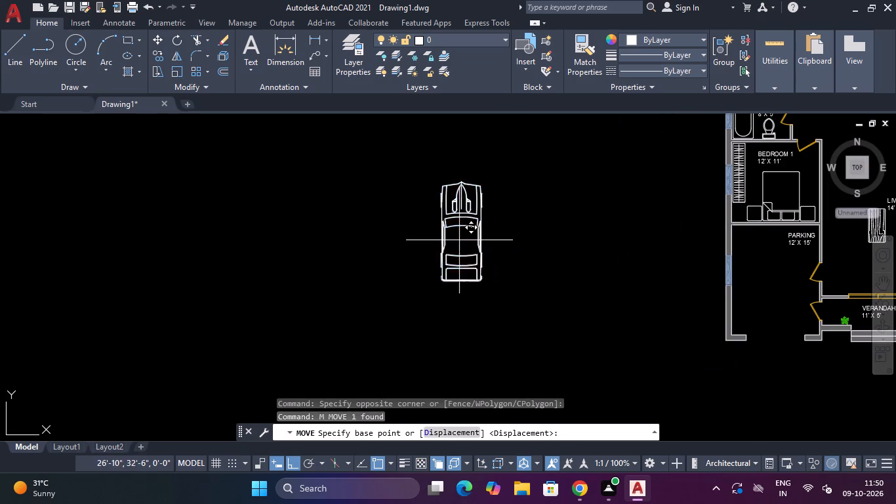
{"action": "key", "text": "F8"}
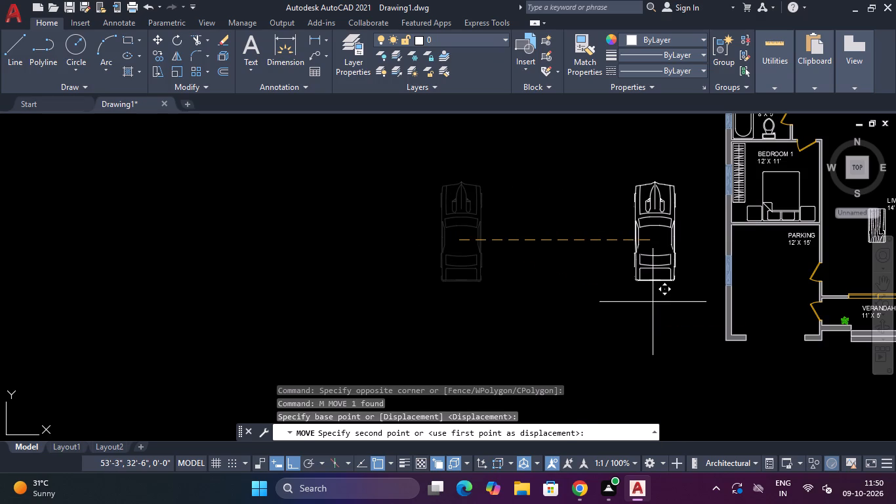
{"action": "scroll", "coordinate": [732, 304], "scroll_direction": "up", "scroll_amount": 2}
{"action": "scroll", "coordinate": [756, 293], "scroll_direction": "down", "scroll_amount": 3}
{"action": "scroll", "coordinate": [757, 289], "scroll_direction": "up", "scroll_amount": 1}
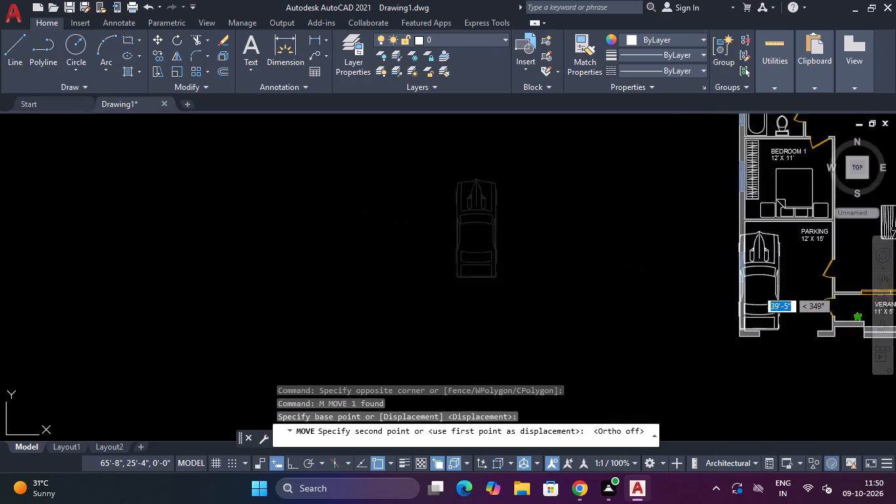
{"action": "scroll", "coordinate": [757, 289], "scroll_direction": "up", "scroll_amount": 1}
{"action": "left_click", "coordinate": [778, 286]}
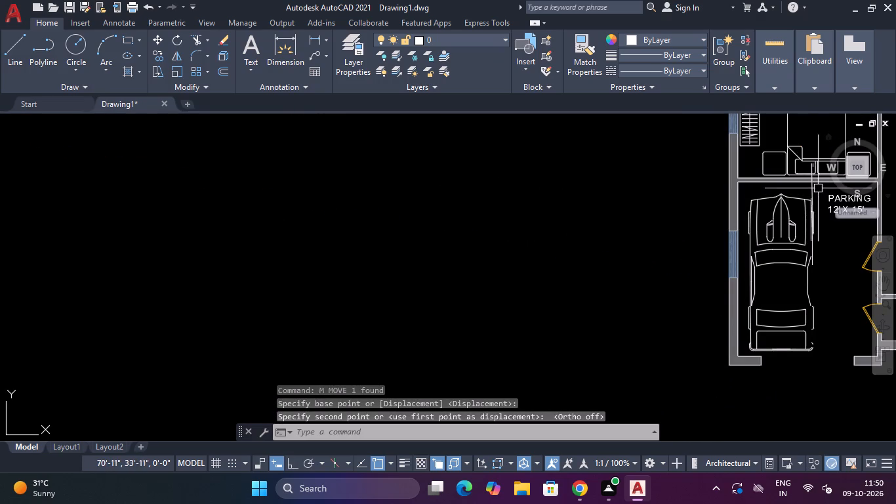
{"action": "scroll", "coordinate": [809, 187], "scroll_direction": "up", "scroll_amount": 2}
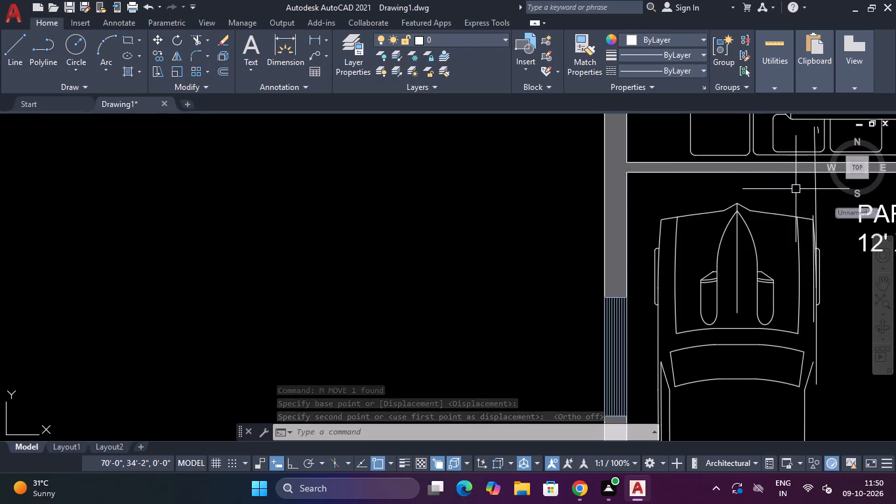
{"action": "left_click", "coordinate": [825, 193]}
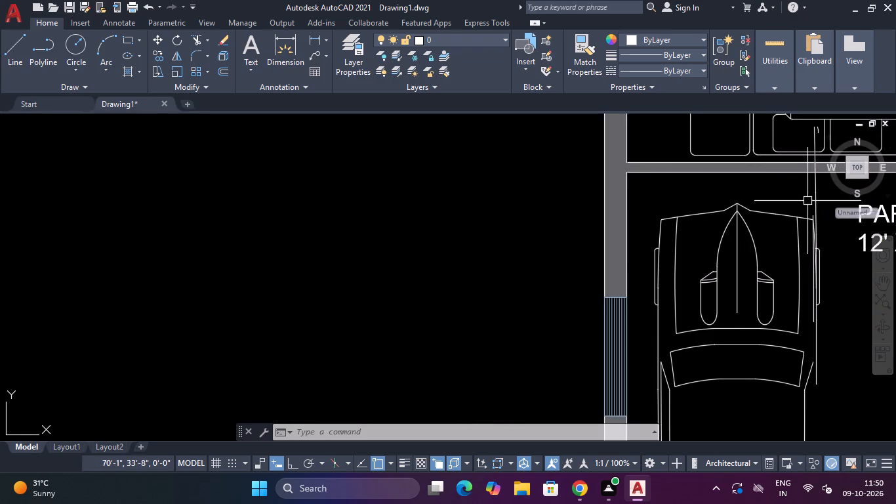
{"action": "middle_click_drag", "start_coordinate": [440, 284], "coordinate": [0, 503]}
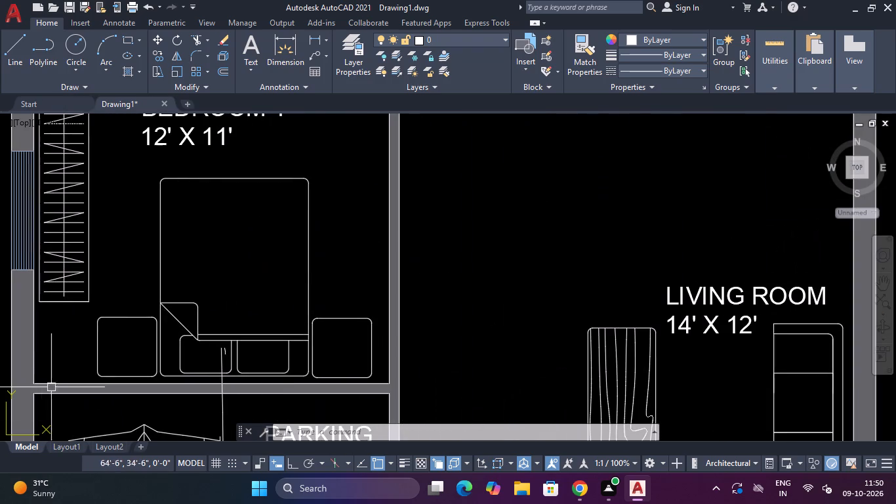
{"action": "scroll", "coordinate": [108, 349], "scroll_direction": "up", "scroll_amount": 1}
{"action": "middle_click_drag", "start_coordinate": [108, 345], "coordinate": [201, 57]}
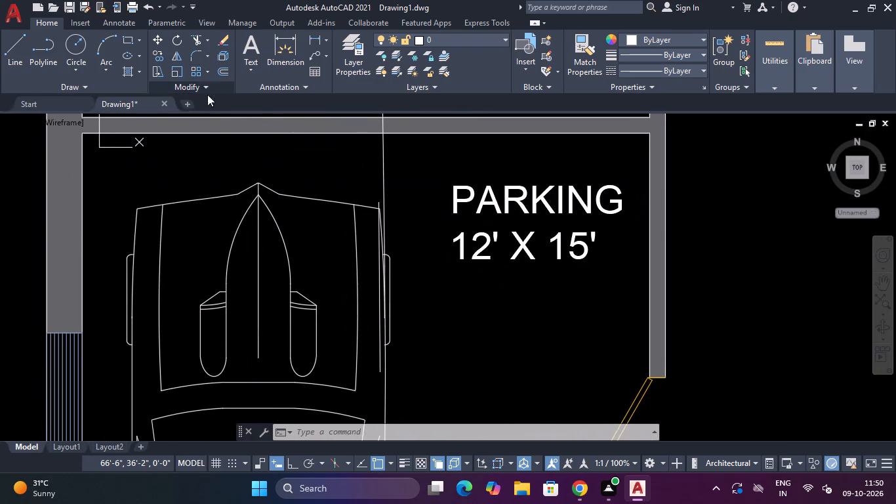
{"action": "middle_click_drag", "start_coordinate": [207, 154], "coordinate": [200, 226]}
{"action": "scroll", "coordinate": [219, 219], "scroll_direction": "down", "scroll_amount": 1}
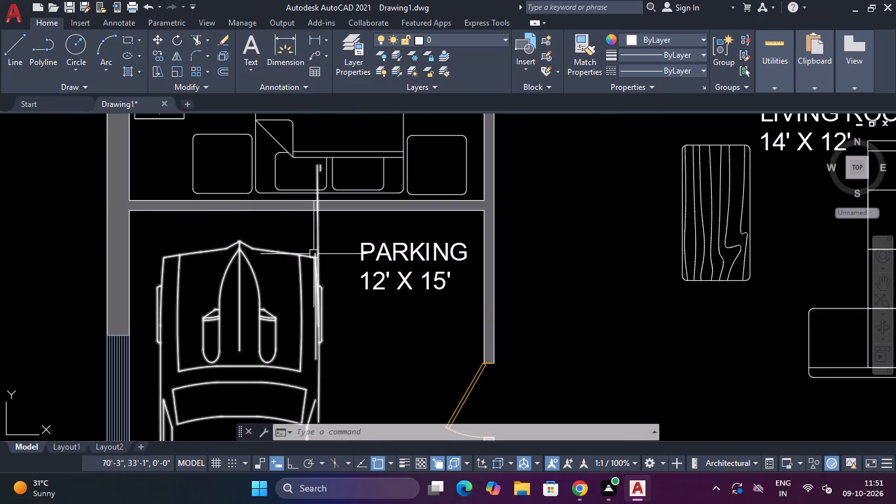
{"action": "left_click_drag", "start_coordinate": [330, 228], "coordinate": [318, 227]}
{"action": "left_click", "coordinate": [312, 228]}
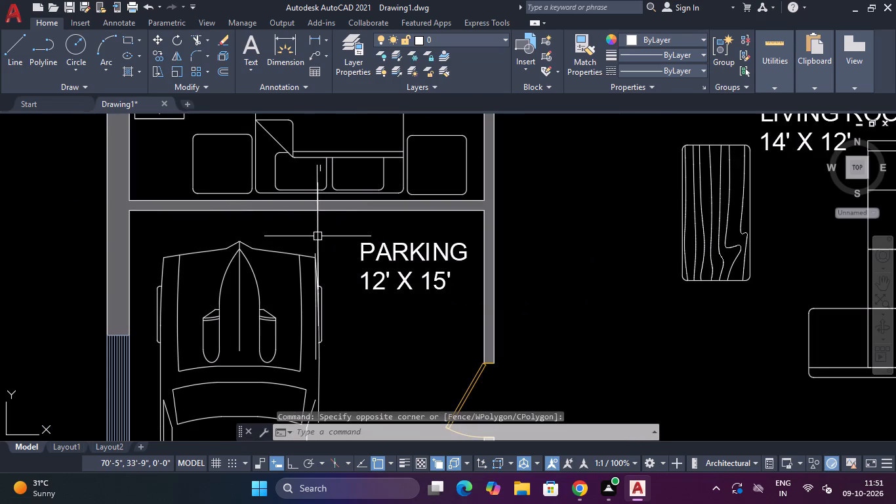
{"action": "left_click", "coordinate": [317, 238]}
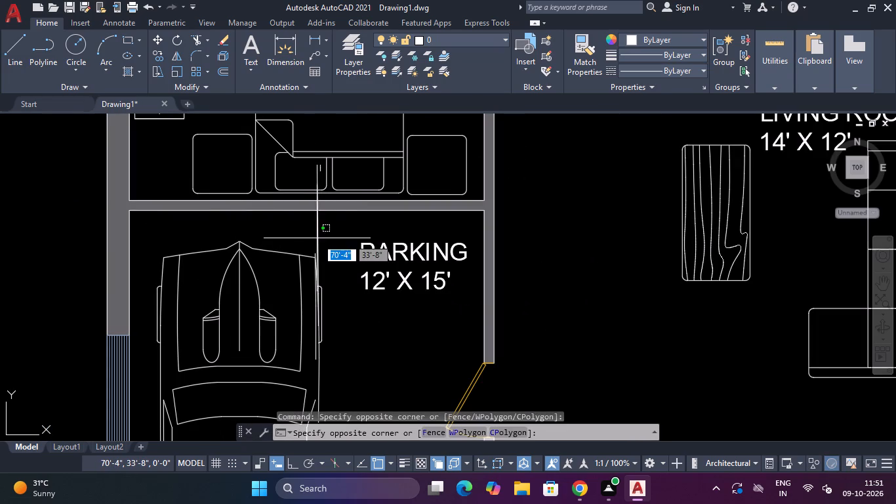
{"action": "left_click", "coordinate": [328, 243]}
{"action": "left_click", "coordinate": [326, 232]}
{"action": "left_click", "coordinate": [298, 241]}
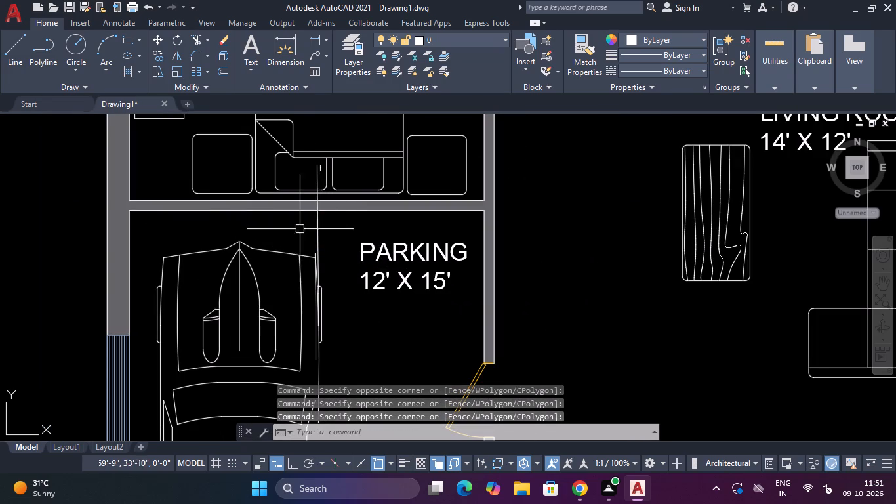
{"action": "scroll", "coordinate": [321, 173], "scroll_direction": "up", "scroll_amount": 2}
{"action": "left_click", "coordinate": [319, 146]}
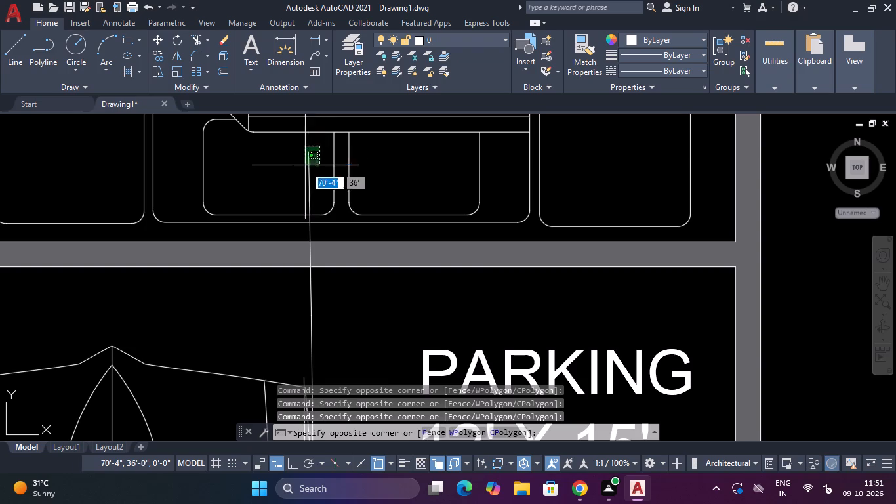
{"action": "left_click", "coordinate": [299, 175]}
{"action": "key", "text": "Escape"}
Examine the overall floor plan with the car placed in the parking area, from the kitchen down to the verandah.
{"action": "scroll", "coordinate": [304, 178], "scroll_direction": "down", "scroll_amount": 3}
{"action": "scroll", "coordinate": [314, 252], "scroll_direction": "down", "scroll_amount": 2}
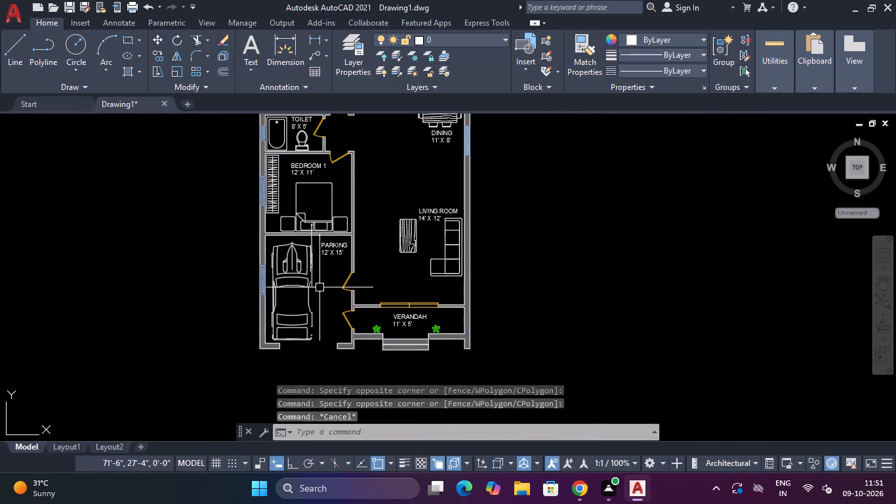
{"action": "scroll", "coordinate": [320, 287], "scroll_direction": "down", "scroll_amount": 3}
{"action": "scroll", "coordinate": [324, 294], "scroll_direction": "up", "scroll_amount": 2}
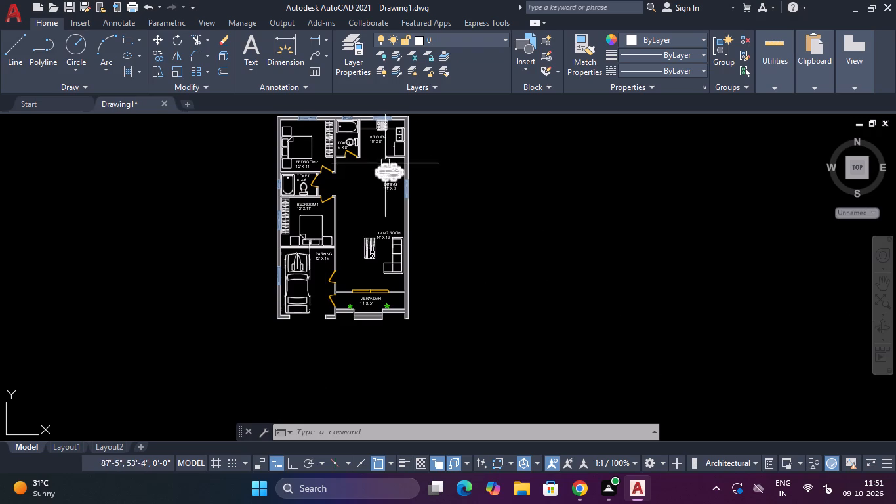
{"action": "scroll", "coordinate": [353, 135], "scroll_direction": "up", "scroll_amount": 4}
{"action": "scroll", "coordinate": [354, 127], "scroll_direction": "down", "scroll_amount": 4}
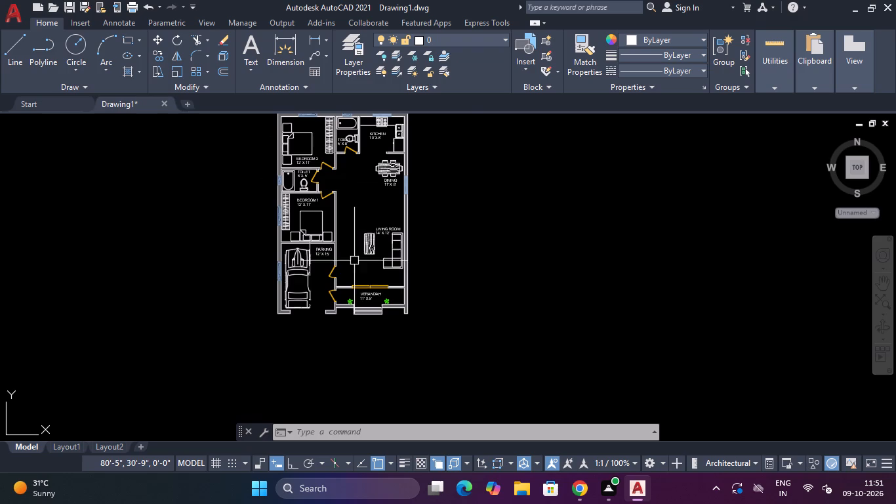
{"action": "scroll", "coordinate": [359, 278], "scroll_direction": "up", "scroll_amount": 2}
{"action": "scroll", "coordinate": [361, 278], "scroll_direction": "down", "scroll_amount": 3}
Fillet the northwest corner of the verandah entrance steps' upper polyline with a 2" radius.
{"action": "scroll", "coordinate": [355, 280], "scroll_direction": "up", "scroll_amount": 3}
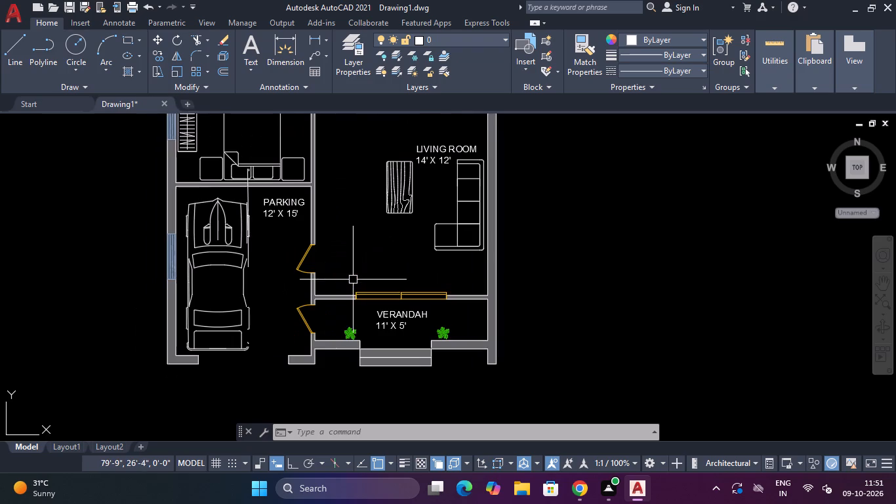
{"action": "scroll", "coordinate": [370, 333], "scroll_direction": "up", "scroll_amount": 3}
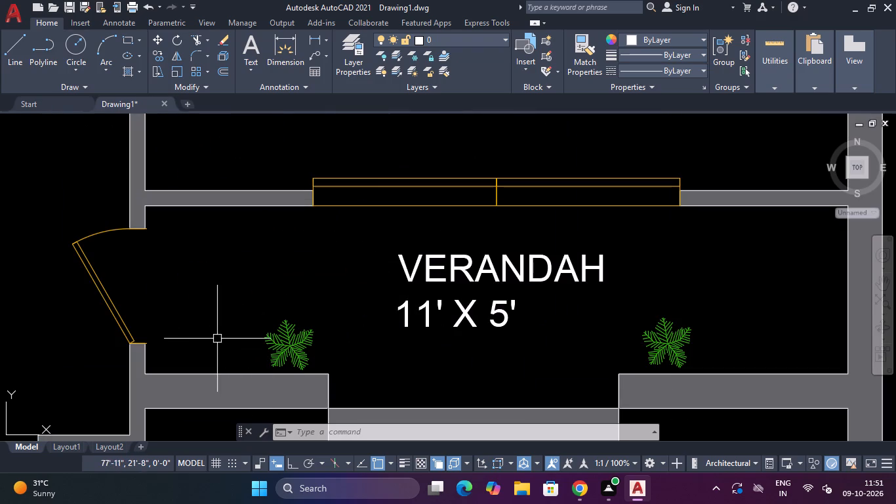
{"action": "scroll", "coordinate": [318, 339], "scroll_direction": "down", "scroll_amount": 2}
{"action": "scroll", "coordinate": [334, 368], "scroll_direction": "up", "scroll_amount": 1}
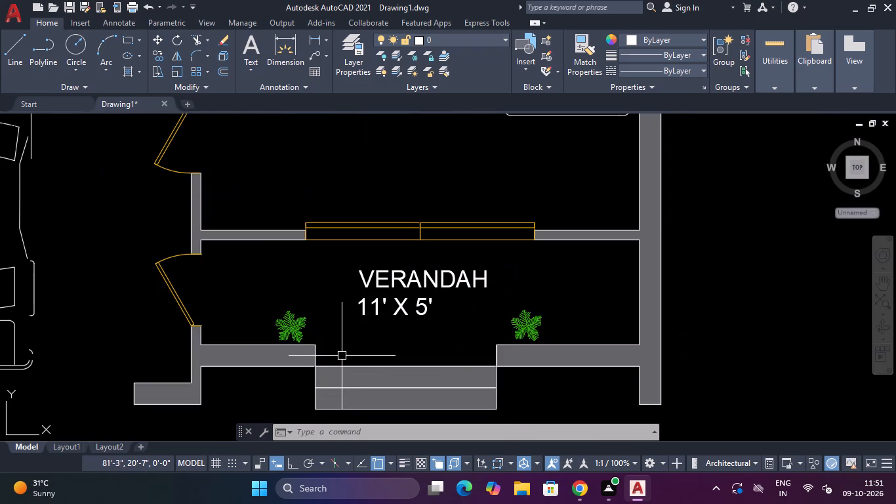
{"action": "type", "text": "F"}
{"action": "key", "text": "space"}
{"action": "scroll", "coordinate": [321, 369], "scroll_direction": "up", "scroll_amount": 3}
{"action": "left_click", "coordinate": [329, 356]}
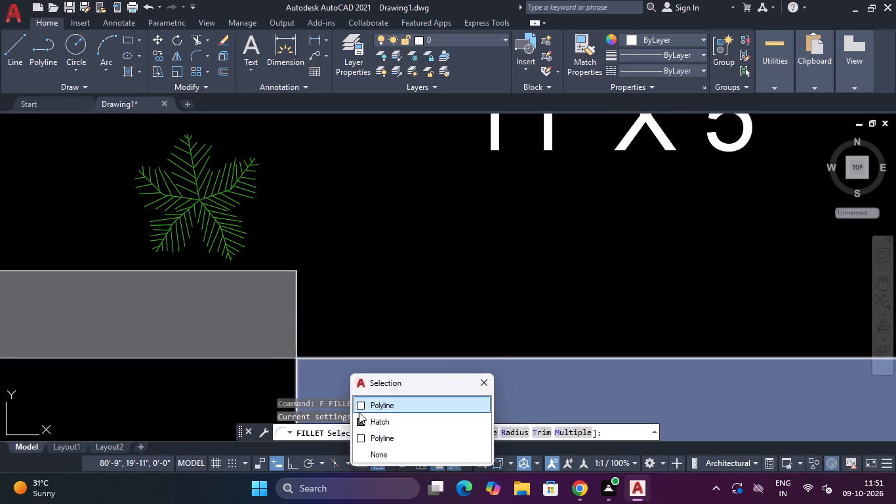
{"action": "left_click", "coordinate": [366, 408]}
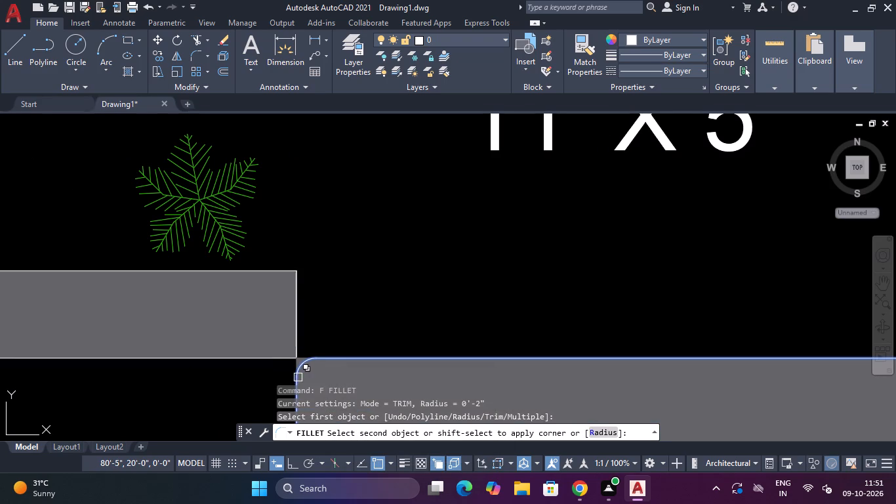
{"action": "left_click", "coordinate": [294, 377]}
{"action": "left_click", "coordinate": [367, 409]}
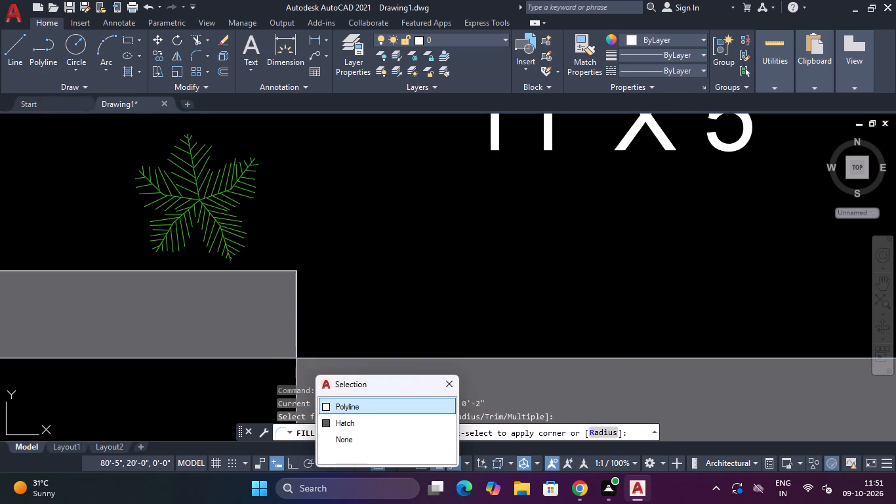
Erase the solid grey hatch that fills the verandah entrance steps.
{"action": "scroll", "coordinate": [394, 341], "scroll_direction": "down", "scroll_amount": 2}
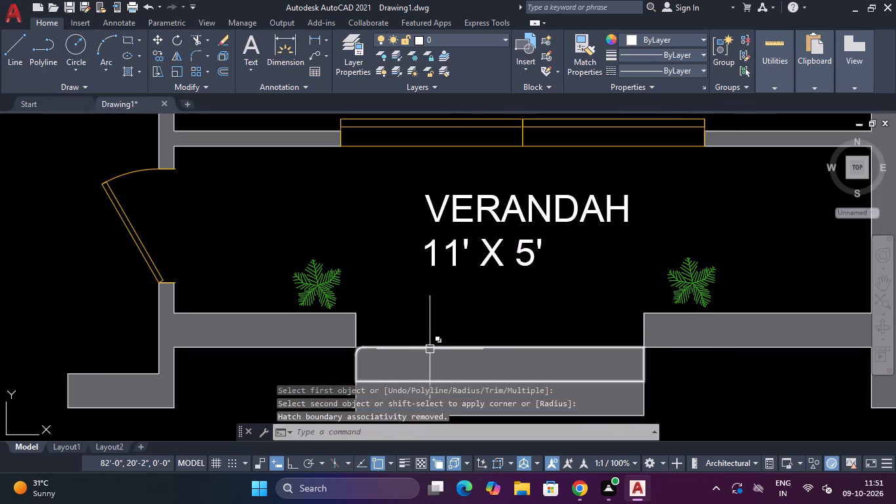
{"action": "key", "text": "Escape"}
{"action": "left_click", "coordinate": [444, 371]}
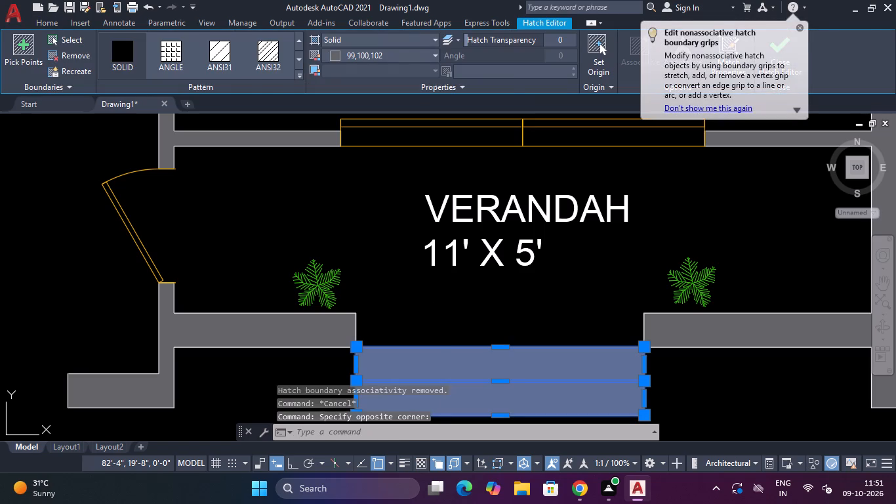
{"action": "key", "text": "Delete"}
{"action": "key", "text": "Escape"}
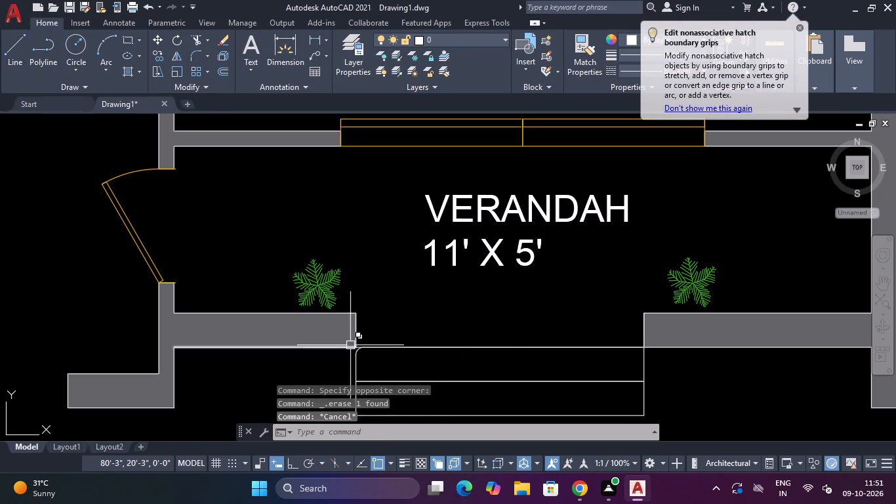
Fillet the northeast corner of the upper verandah step's polyline with a 2" radius.
{"action": "scroll", "coordinate": [361, 354], "scroll_direction": "up", "scroll_amount": 5}
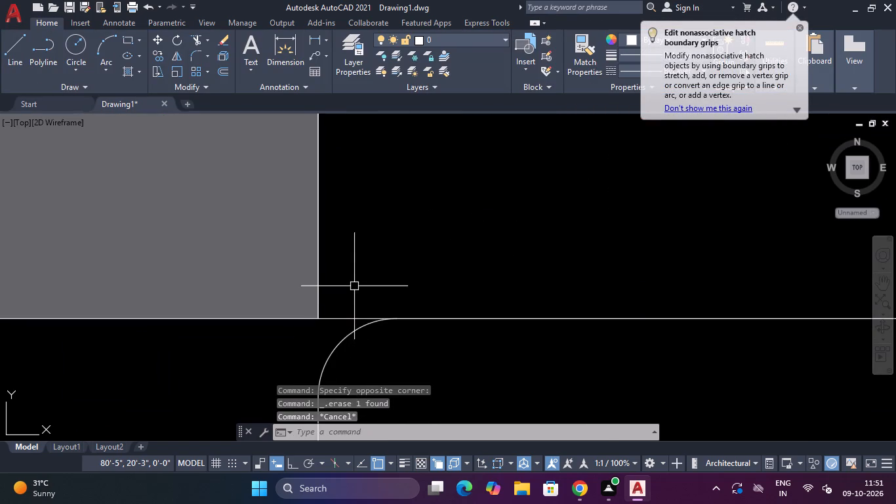
{"action": "scroll", "coordinate": [512, 368], "scroll_direction": "down", "scroll_amount": 4}
{"action": "scroll", "coordinate": [600, 255], "scroll_direction": "down", "scroll_amount": 5}
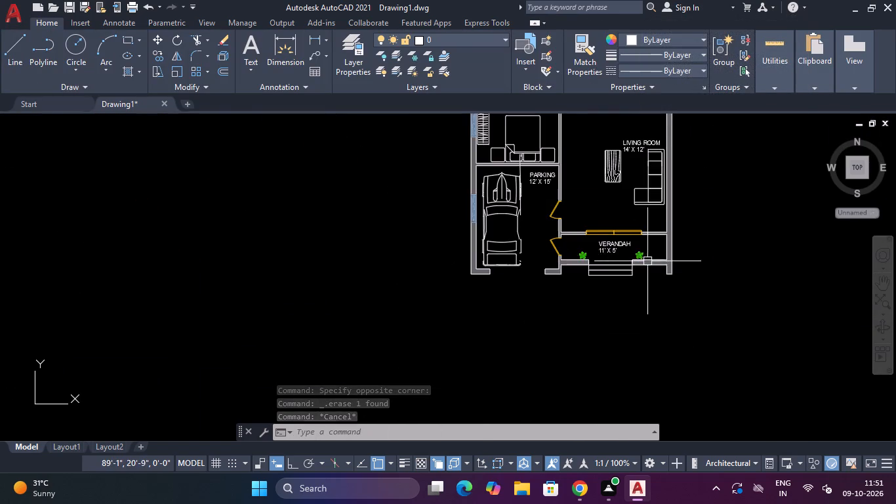
{"action": "scroll", "coordinate": [646, 258], "scroll_direction": "up", "scroll_amount": 4}
{"action": "key", "text": "space"}
{"action": "scroll", "coordinate": [534, 315], "scroll_direction": "up", "scroll_amount": 2}
{"action": "key", "text": "Escape"}
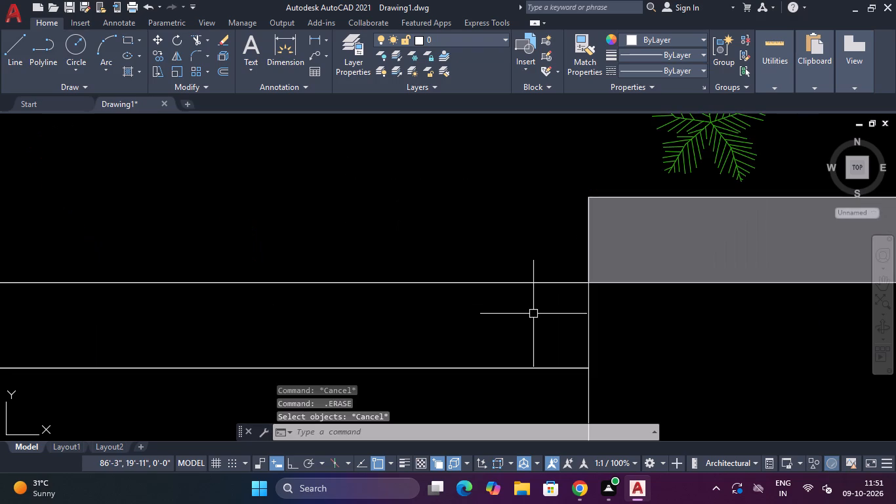
{"action": "key", "text": "f"}
{"action": "key", "text": "space"}
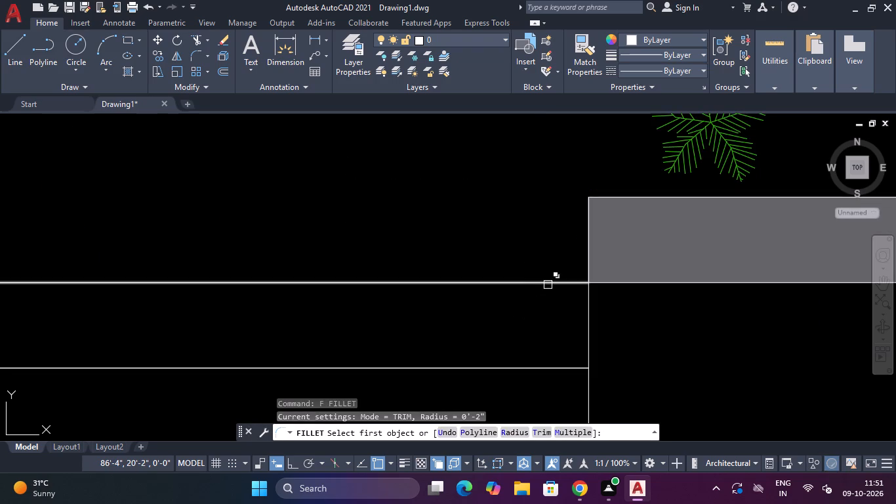
{"action": "left_click", "coordinate": [548, 282]}
{"action": "left_click", "coordinate": [598, 329]}
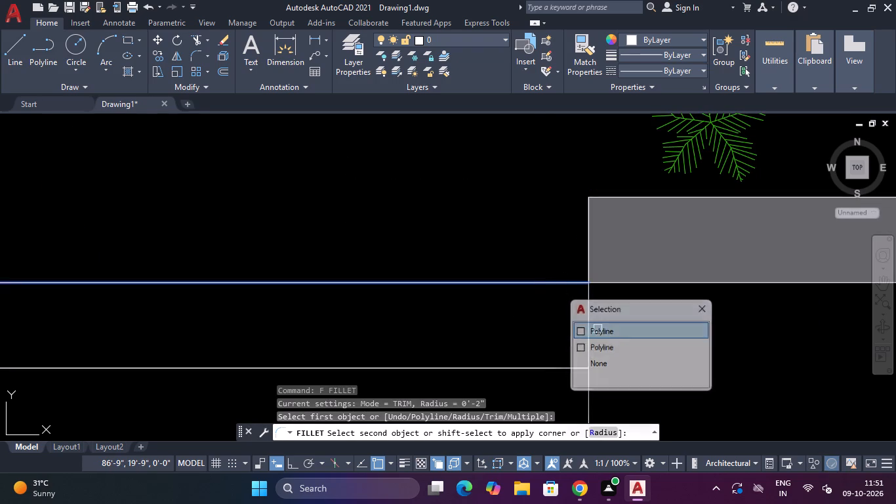
{"action": "left_click", "coordinate": [590, 326]}
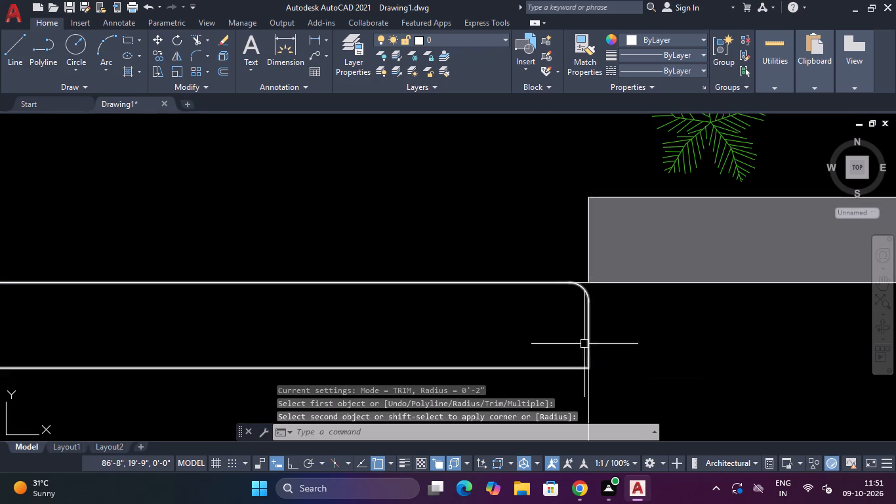
Fillet the northeast and northwest corners of the lower verandah step with a 2" radius.
{"action": "scroll", "coordinate": [546, 343], "scroll_direction": "down", "scroll_amount": 3}
{"action": "scroll", "coordinate": [542, 357], "scroll_direction": "up", "scroll_amount": 3}
{"action": "key", "text": "space"}
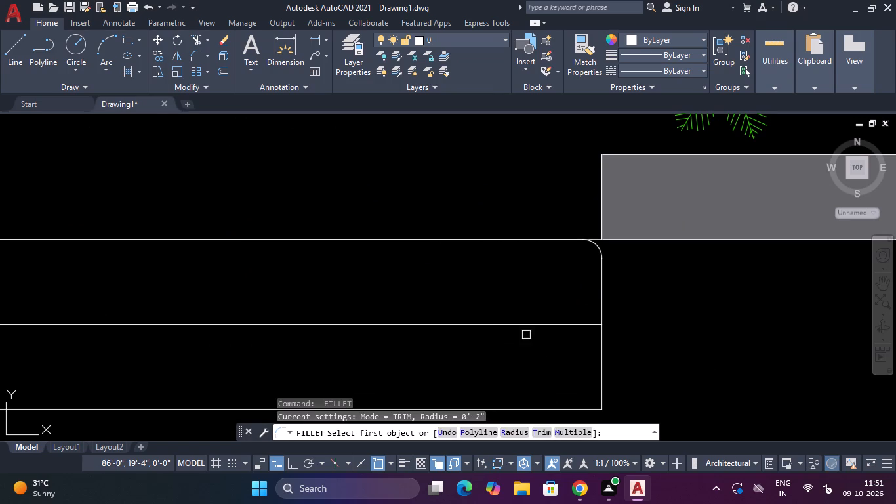
{"action": "left_click", "coordinate": [548, 324]}
{"action": "left_click", "coordinate": [589, 366]}
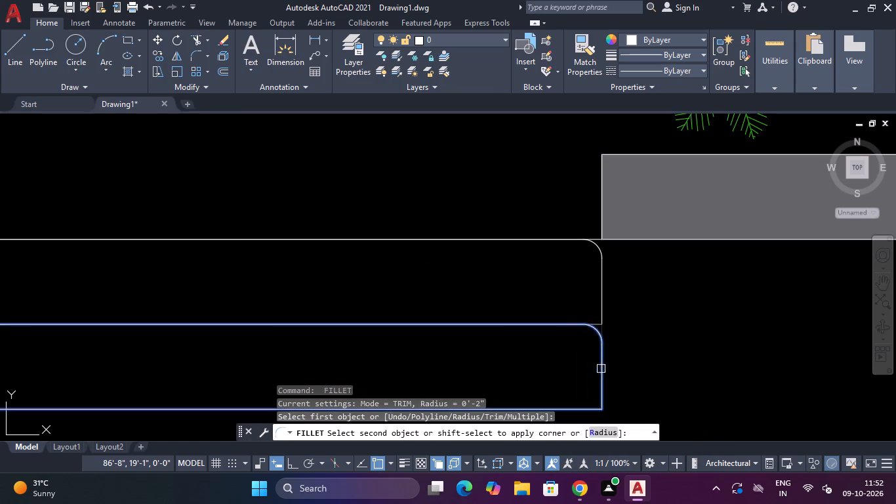
{"action": "left_click", "coordinate": [603, 372]}
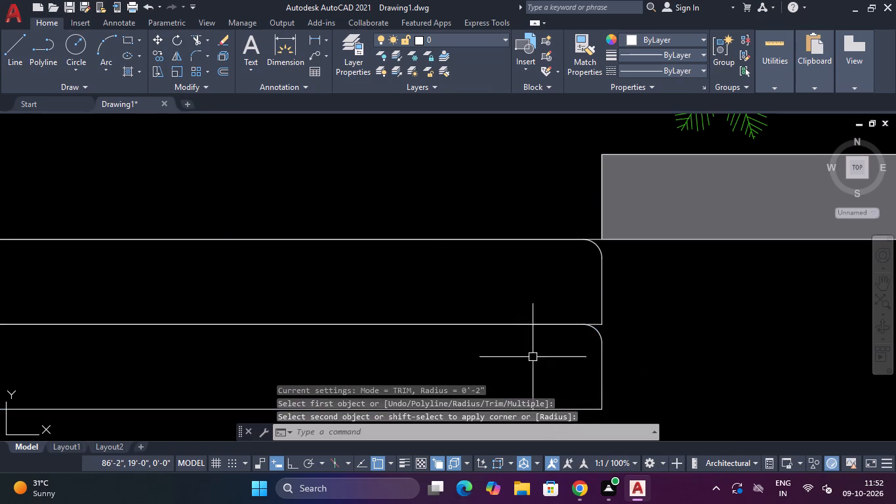
{"action": "scroll", "coordinate": [528, 347], "scroll_direction": "down", "scroll_amount": 4}
{"action": "scroll", "coordinate": [409, 358], "scroll_direction": "up", "scroll_amount": 4}
{"action": "key", "text": "space"}
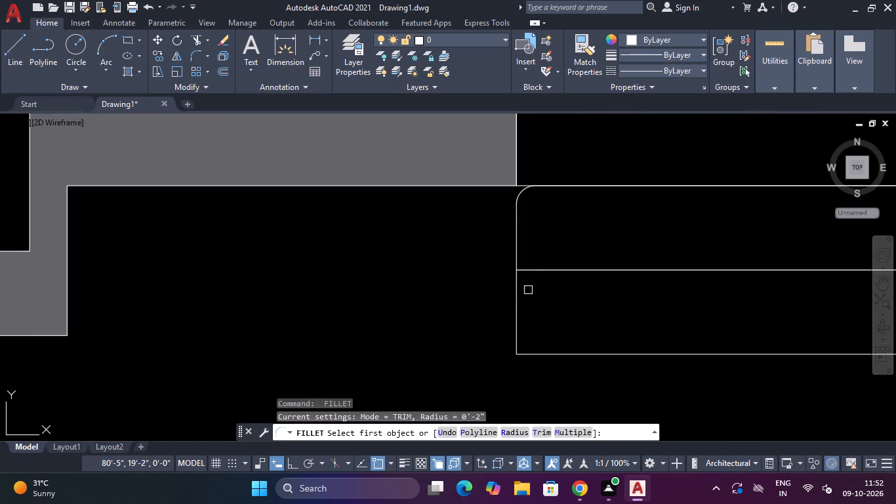
{"action": "left_click", "coordinate": [537, 271]}
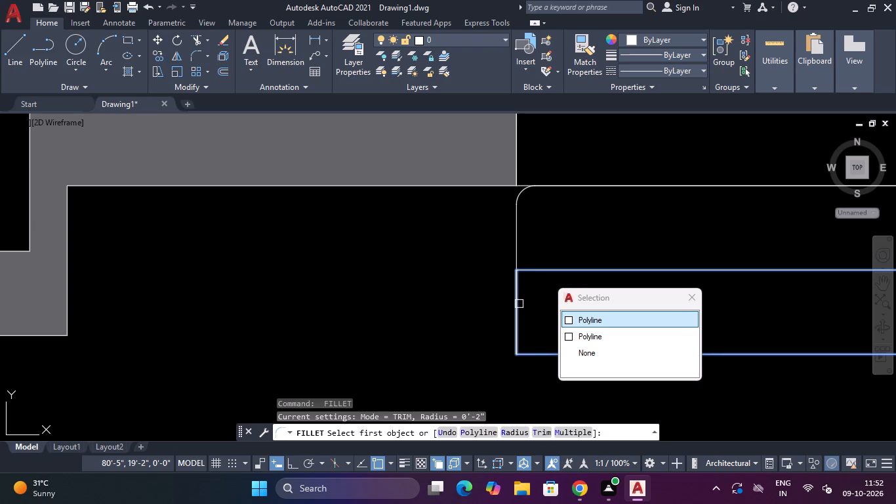
{"action": "left_click", "coordinate": [573, 314]}
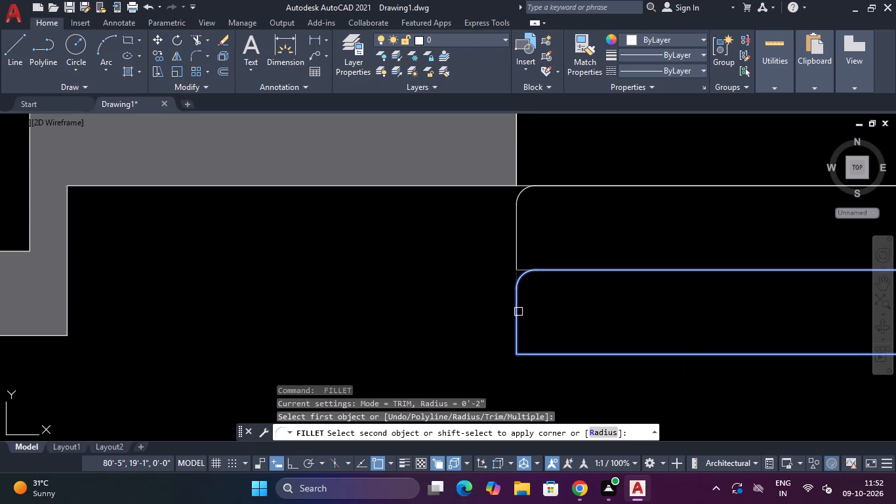
{"action": "left_click", "coordinate": [518, 312]}
Fillet the southwest and southeast corners of the lower verandah step with a 2" radius.
{"action": "scroll", "coordinate": [551, 312], "scroll_direction": "down", "scroll_amount": 2}
{"action": "scroll", "coordinate": [571, 335], "scroll_direction": "up", "scroll_amount": 2}
{"action": "key", "text": "space"}
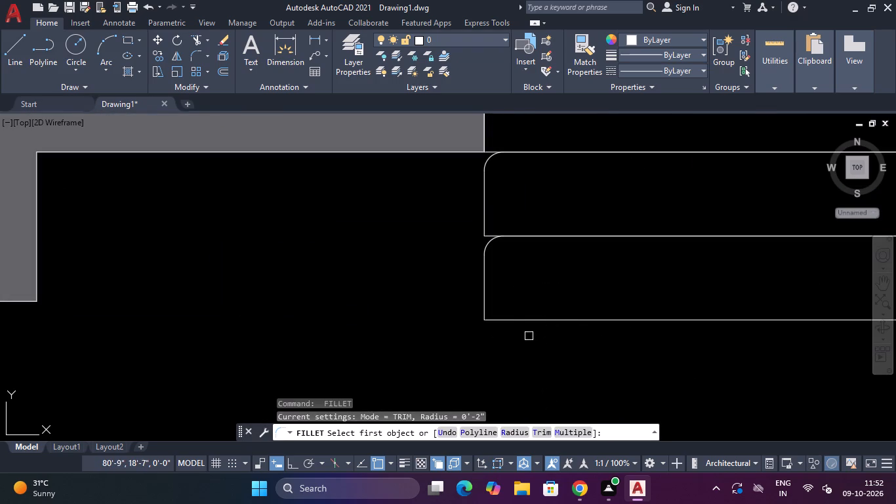
{"action": "left_click", "coordinate": [481, 304]}
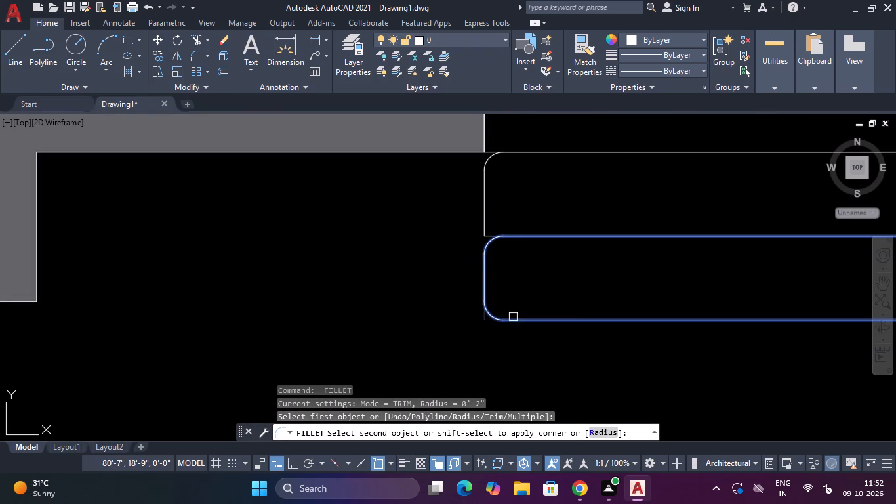
{"action": "left_click", "coordinate": [513, 317]}
{"action": "scroll", "coordinate": [565, 318], "scroll_direction": "down", "scroll_amount": 3}
{"action": "scroll", "coordinate": [720, 312], "scroll_direction": "up", "scroll_amount": 2}
{"action": "key", "text": "space"}
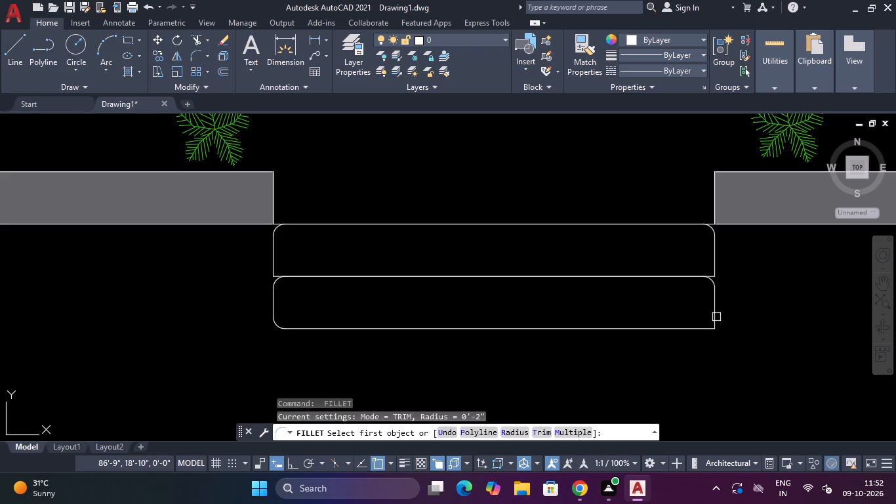
{"action": "left_click", "coordinate": [716, 317]}
{"action": "left_click", "coordinate": [685, 330]}
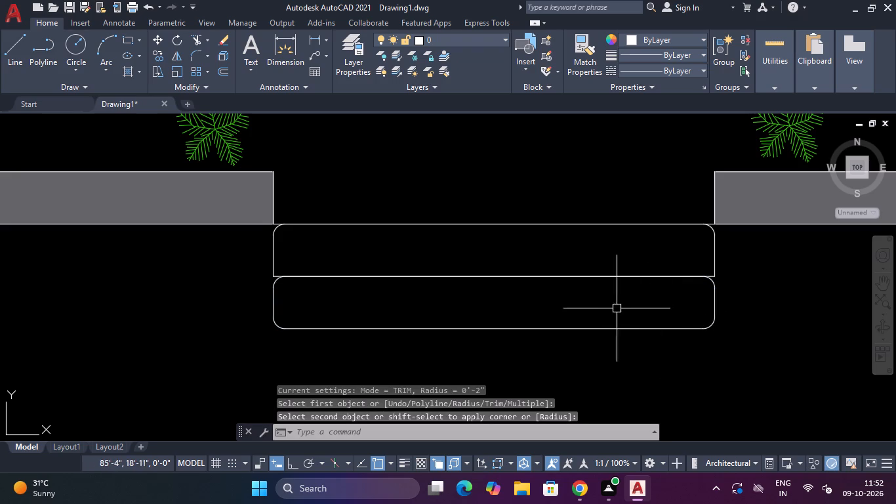
Fillet the southwest corner of the upper verandah step with a 2" radius.
{"action": "key", "text": "space"}
{"action": "scroll", "coordinate": [260, 264], "scroll_direction": "up", "scroll_amount": 3}
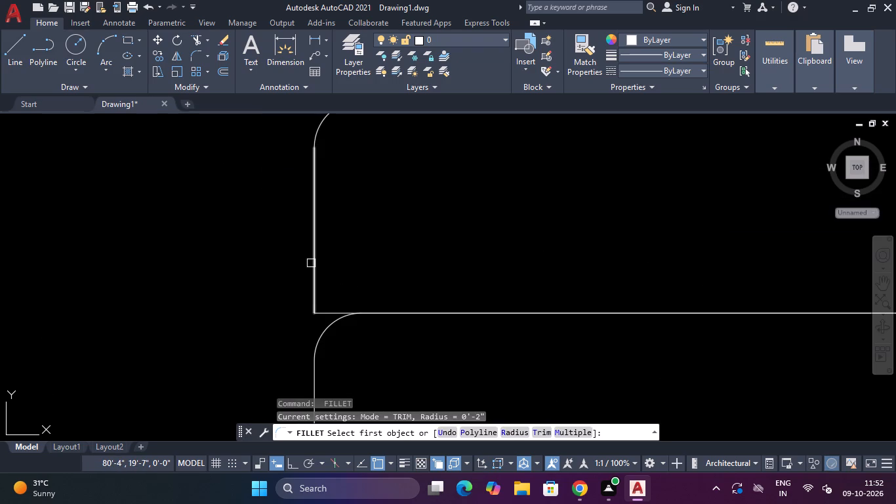
{"action": "left_click", "coordinate": [311, 263]}
{"action": "left_click", "coordinate": [335, 312]}
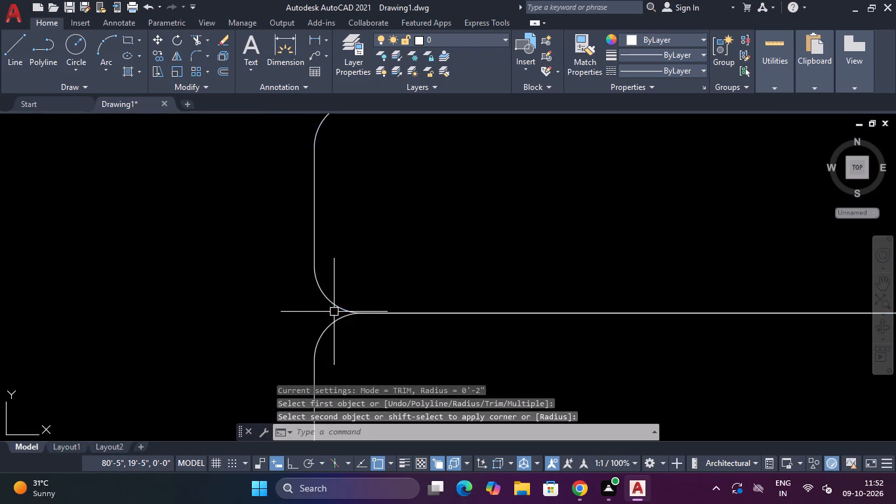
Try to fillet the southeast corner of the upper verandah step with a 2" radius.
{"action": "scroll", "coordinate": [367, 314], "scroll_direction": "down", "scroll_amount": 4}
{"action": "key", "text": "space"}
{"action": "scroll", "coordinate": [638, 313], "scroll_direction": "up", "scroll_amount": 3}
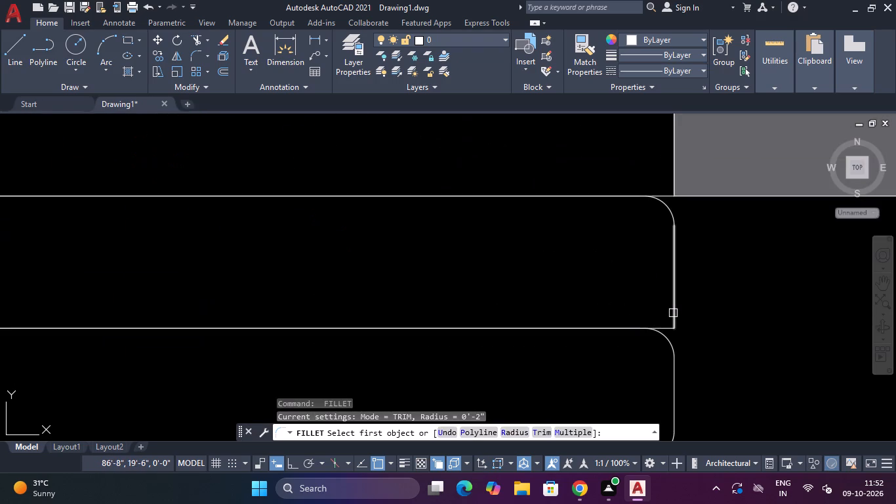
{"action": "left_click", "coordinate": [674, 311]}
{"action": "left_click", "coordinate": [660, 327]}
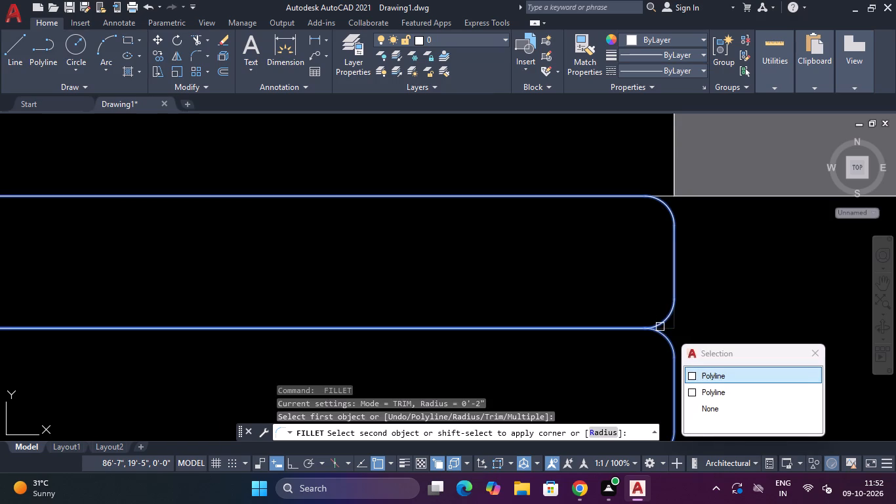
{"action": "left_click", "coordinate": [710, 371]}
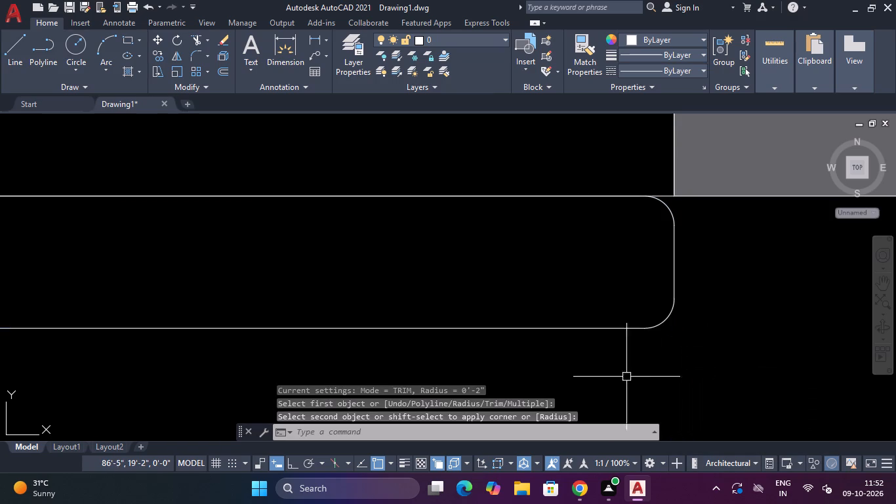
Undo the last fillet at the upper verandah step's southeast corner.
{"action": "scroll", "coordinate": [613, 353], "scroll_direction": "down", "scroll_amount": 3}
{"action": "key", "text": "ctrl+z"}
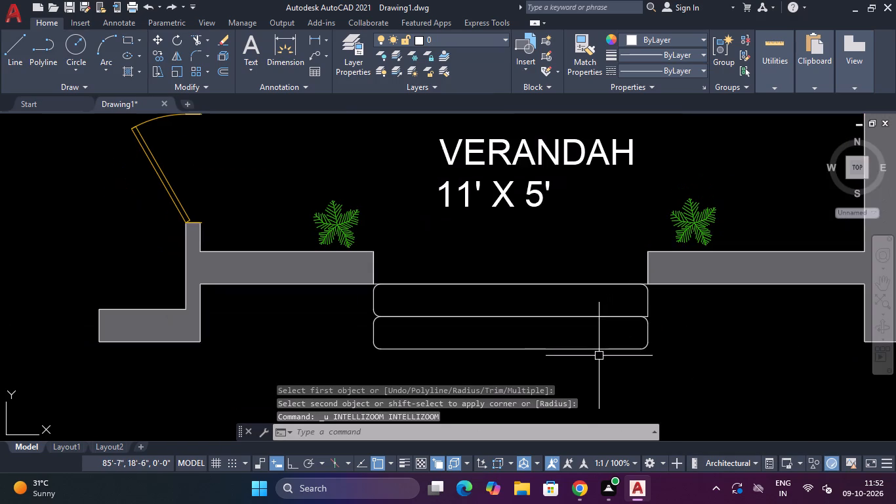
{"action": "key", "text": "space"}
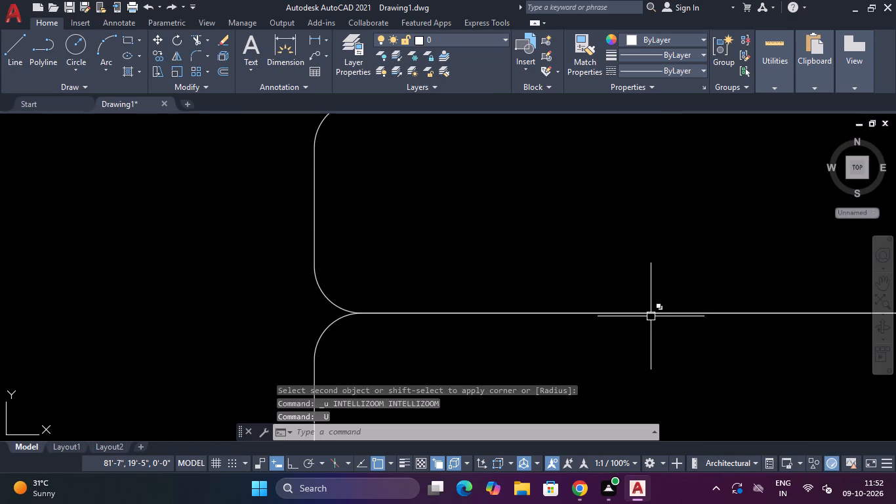
Fillet the upper verandah step's southeast corner with a 2" radius, picking both edges from the upper step's own polyline.
{"action": "scroll", "coordinate": [651, 315], "scroll_direction": "down", "scroll_amount": 9}
{"action": "scroll", "coordinate": [687, 337], "scroll_direction": "up", "scroll_amount": 6}
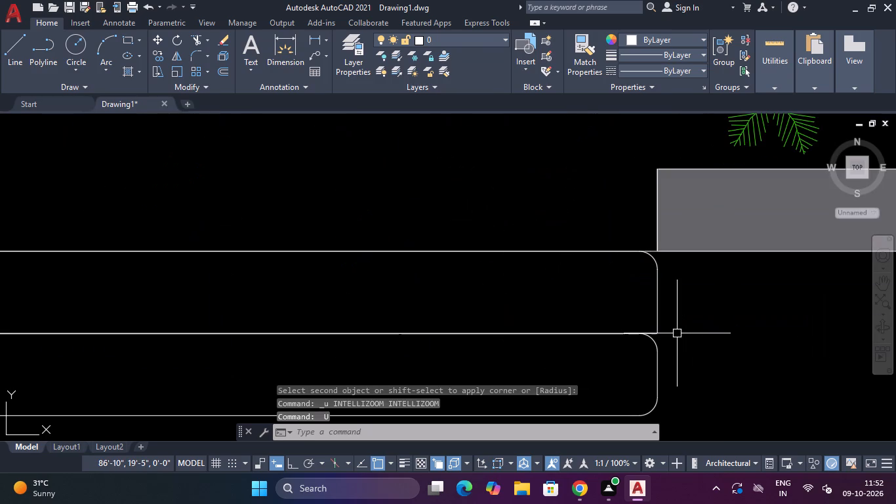
{"action": "type", "text": "F"}
{"action": "key", "text": "space"}
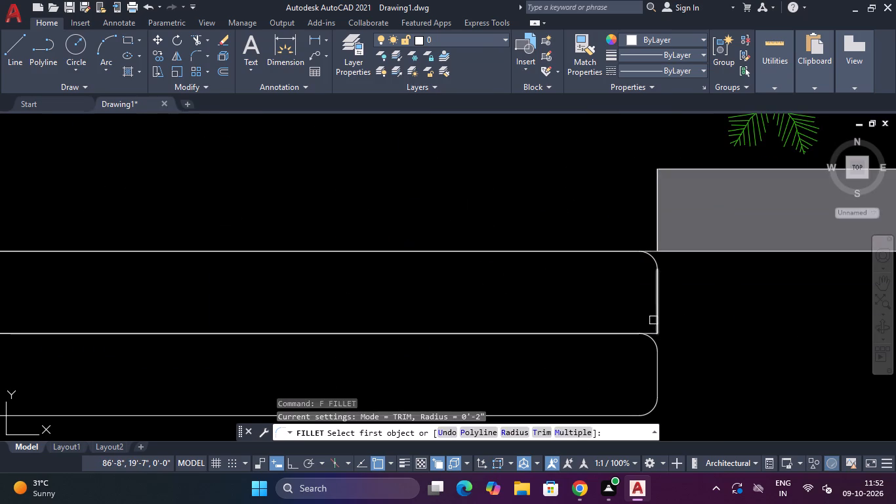
{"action": "left_click", "coordinate": [658, 316]}
{"action": "scroll", "coordinate": [653, 328], "scroll_direction": "up", "scroll_amount": 4}
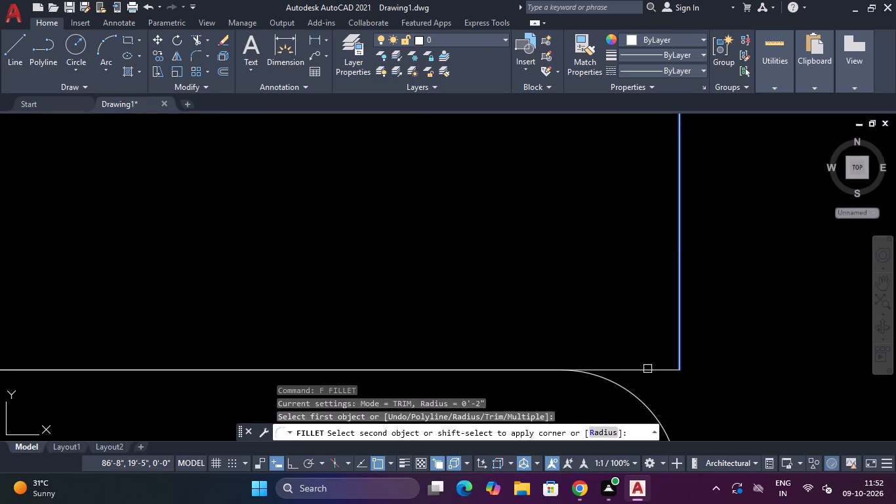
{"action": "left_click", "coordinate": [629, 367]}
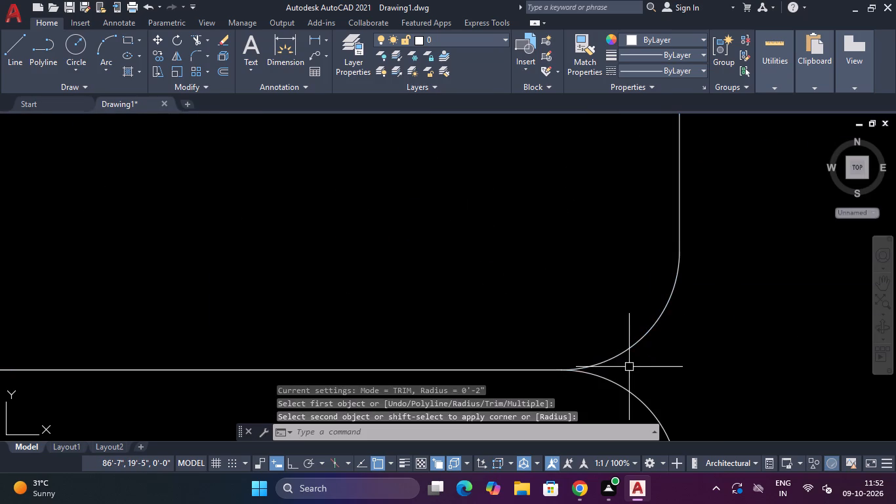
{"action": "scroll", "coordinate": [629, 364], "scroll_direction": "down", "scroll_amount": 4}
{"action": "scroll", "coordinate": [553, 346], "scroll_direction": "down", "scroll_amount": 2}
{"action": "key", "text": "Escape"}
{"action": "key", "text": "Escape"}
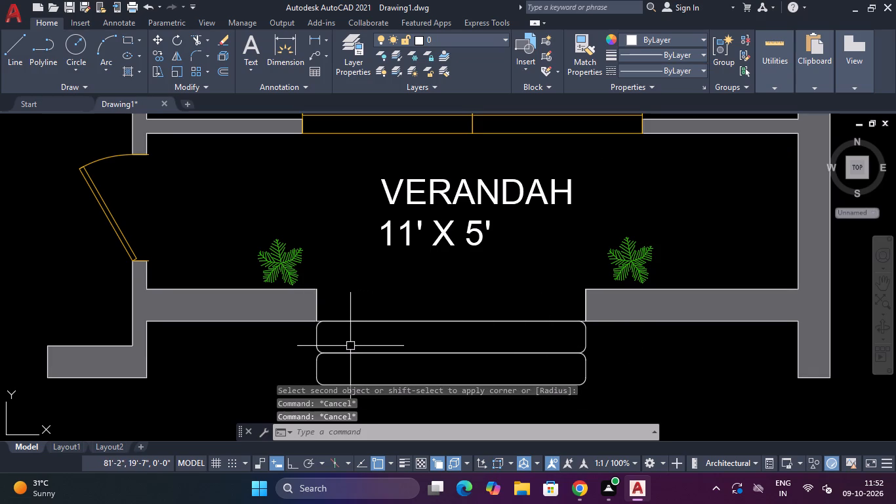
Trim the short leftover line pieces between the wall ends and the upper verandah step's two rounded north corners.
{"action": "type", "text": "TR"}
{"action": "key", "text": "space"}
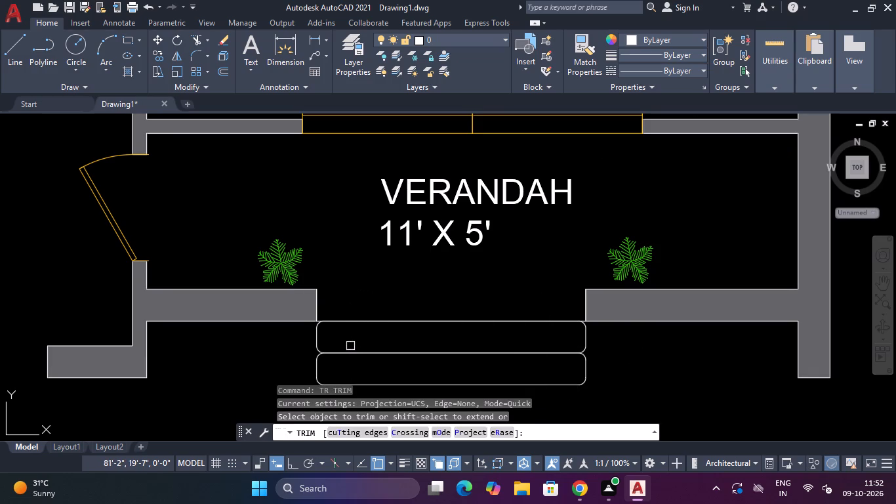
{"action": "scroll", "coordinate": [300, 318], "scroll_direction": "up", "scroll_amount": 4}
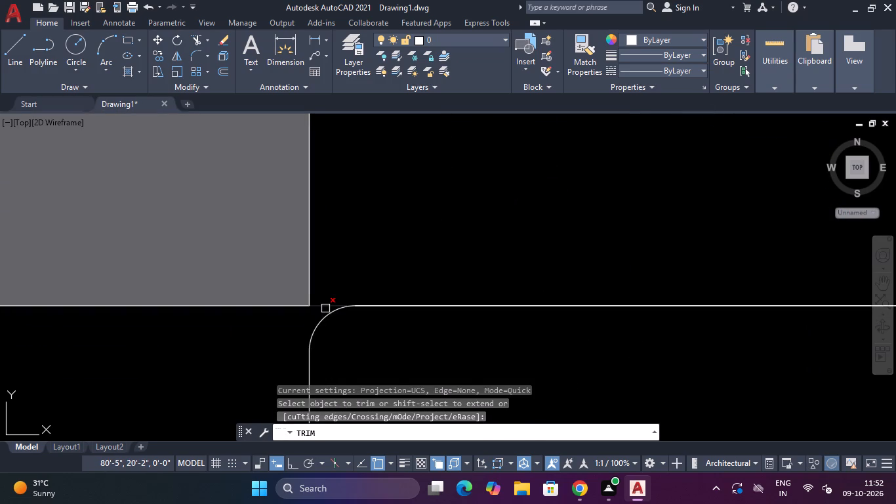
{"action": "left_click", "coordinate": [327, 308]}
{"action": "scroll", "coordinate": [585, 331], "scroll_direction": "down", "scroll_amount": 3}
{"action": "scroll", "coordinate": [784, 322], "scroll_direction": "down", "scroll_amount": 3}
{"action": "scroll", "coordinate": [833, 324], "scroll_direction": "up", "scroll_amount": 1}
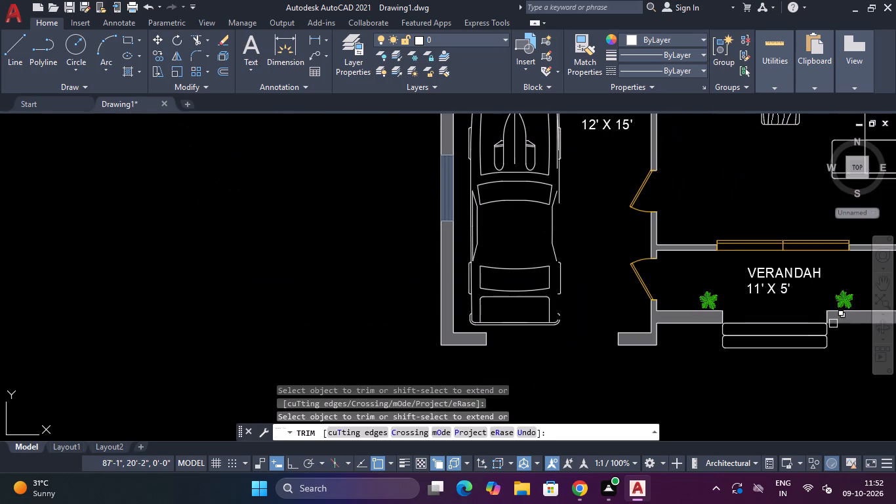
{"action": "scroll", "coordinate": [833, 324], "scroll_direction": "up", "scroll_amount": 5}
{"action": "left_click", "coordinate": [754, 316]}
{"action": "scroll", "coordinate": [754, 316], "scroll_direction": "down", "scroll_amount": 2}
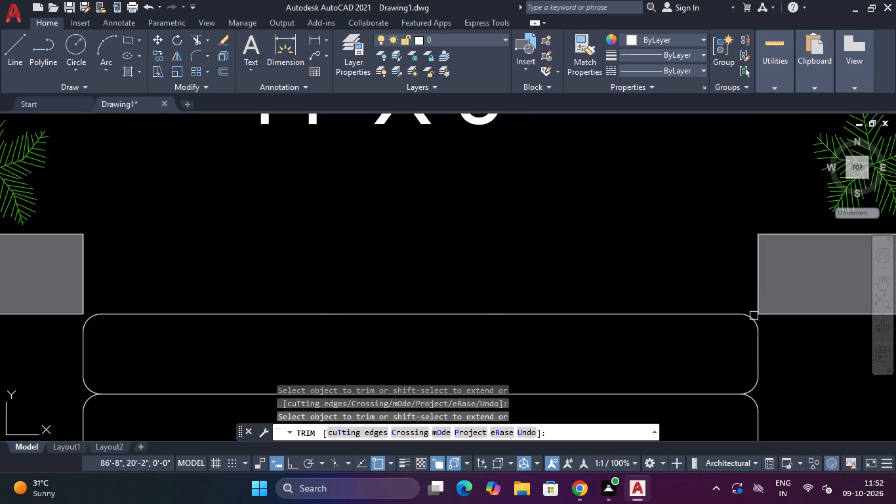
Hatch the upper and lower verandah entrance steps with the solid pattern in colour 99,100,102.
{"action": "scroll", "coordinate": [754, 316], "scroll_direction": "down", "scroll_amount": 4}
{"action": "key", "text": "Escape"}
{"action": "scroll", "coordinate": [749, 360], "scroll_direction": "down", "scroll_amount": 2}
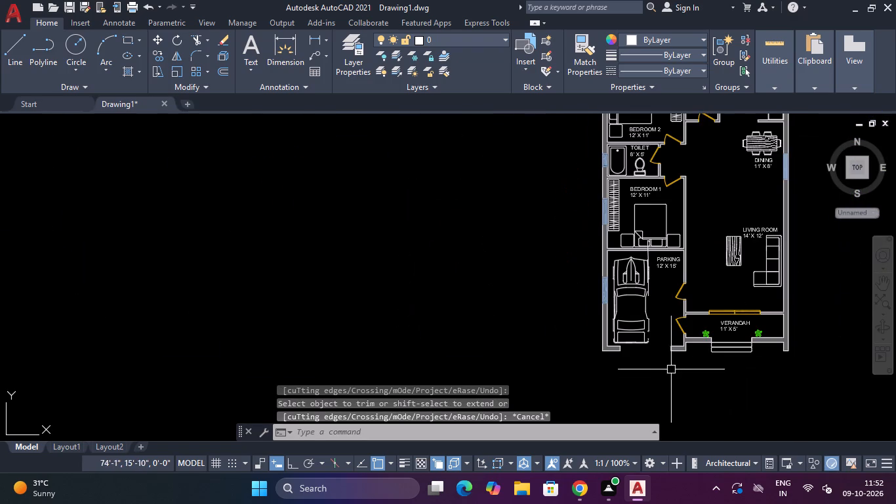
{"action": "scroll", "coordinate": [740, 364], "scroll_direction": "up", "scroll_amount": 1}
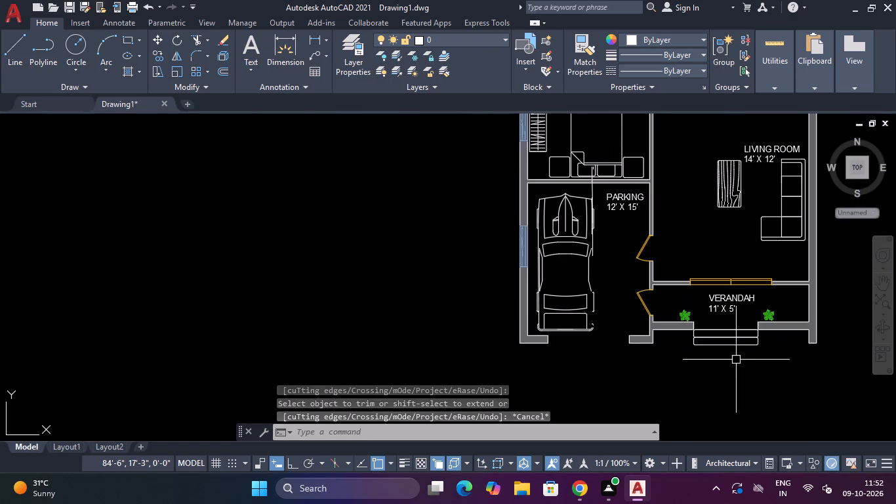
{"action": "type", "text": "H"}
{"action": "key", "text": "space"}
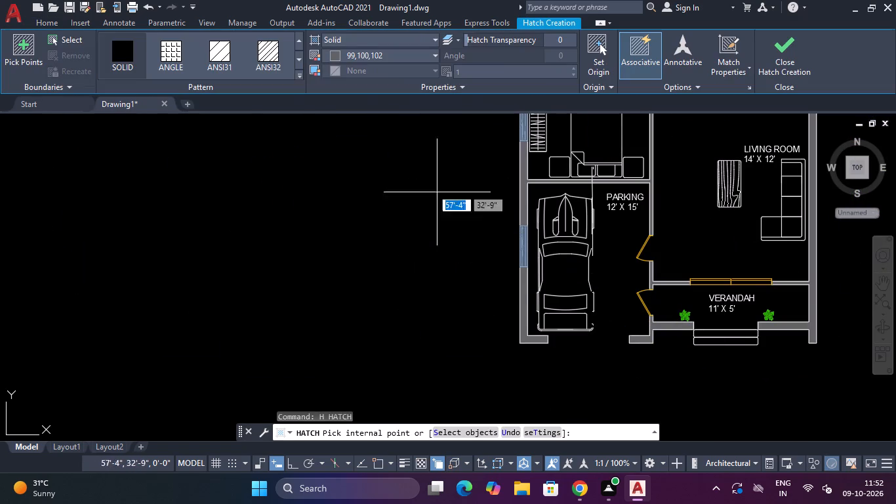
{"action": "scroll", "coordinate": [740, 320], "scroll_direction": "up", "scroll_amount": 3}
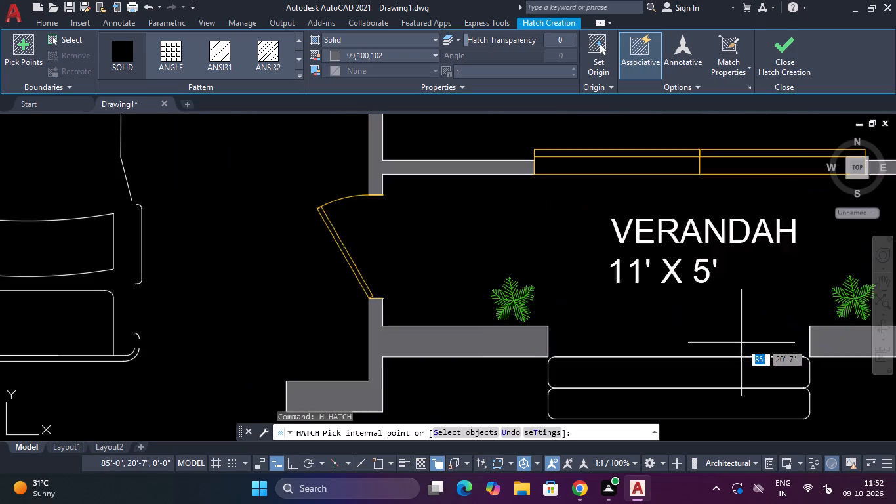
{"action": "left_click", "coordinate": [732, 368]}
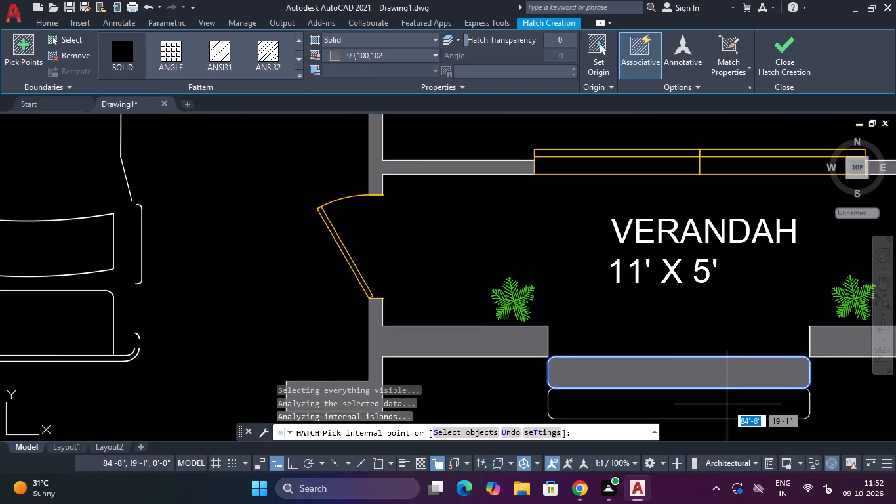
{"action": "left_click", "coordinate": [727, 404]}
{"action": "scroll", "coordinate": [727, 403], "scroll_direction": "down", "scroll_amount": 2}
{"action": "key", "text": "Escape"}
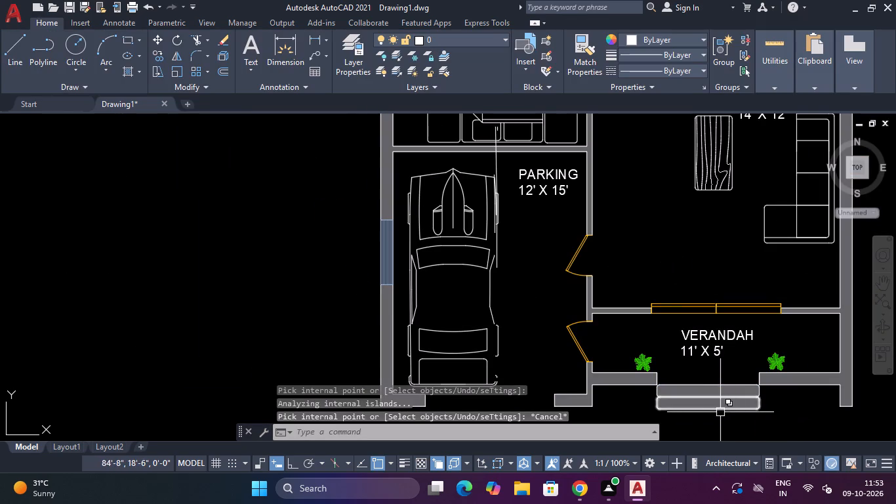
Examine the whole floor plan, from the bedrooms, toilets and kitchen down to the parking and verandah.
{"action": "scroll", "coordinate": [661, 316], "scroll_direction": "down", "scroll_amount": 3}
{"action": "middle_click_drag", "start_coordinate": [418, 283], "coordinate": [354, 291]}
{"action": "middle_click_drag", "start_coordinate": [357, 275], "coordinate": [284, 272]}
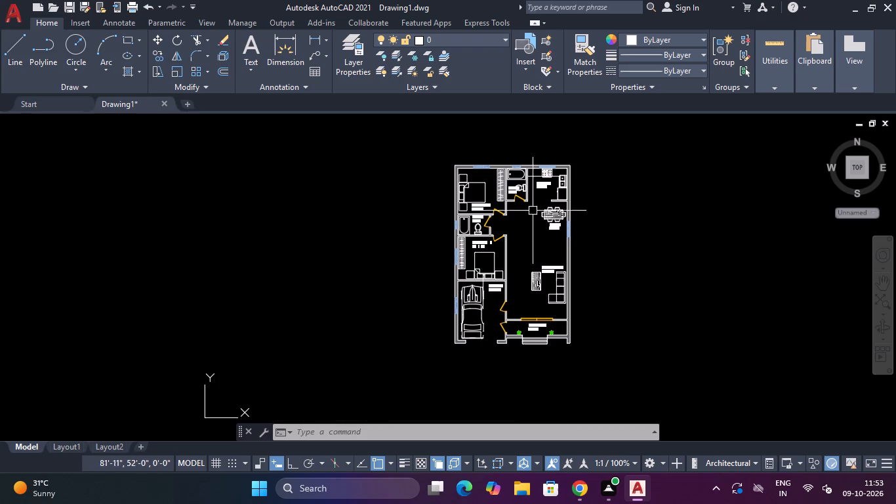
{"action": "scroll", "coordinate": [542, 196], "scroll_direction": "down", "scroll_amount": 3}
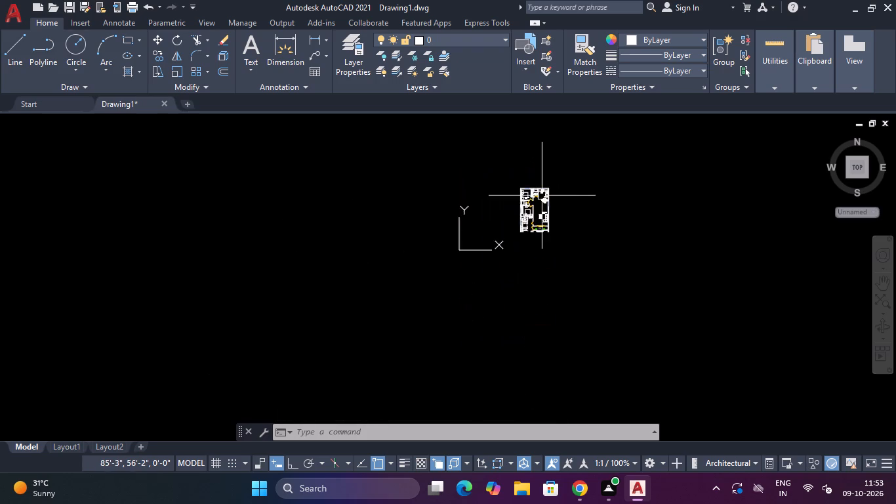
{"action": "scroll", "coordinate": [542, 196], "scroll_direction": "up", "scroll_amount": 4}
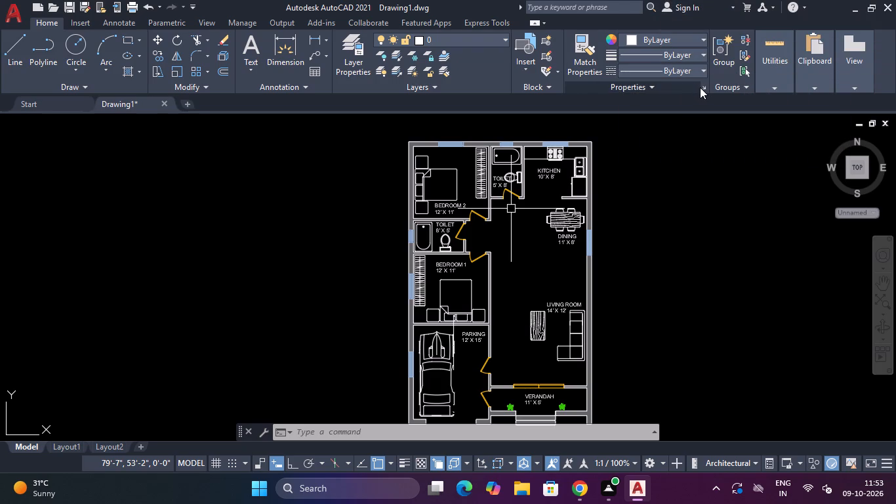
{"action": "scroll", "coordinate": [636, 165], "scroll_direction": "down", "scroll_amount": 1}
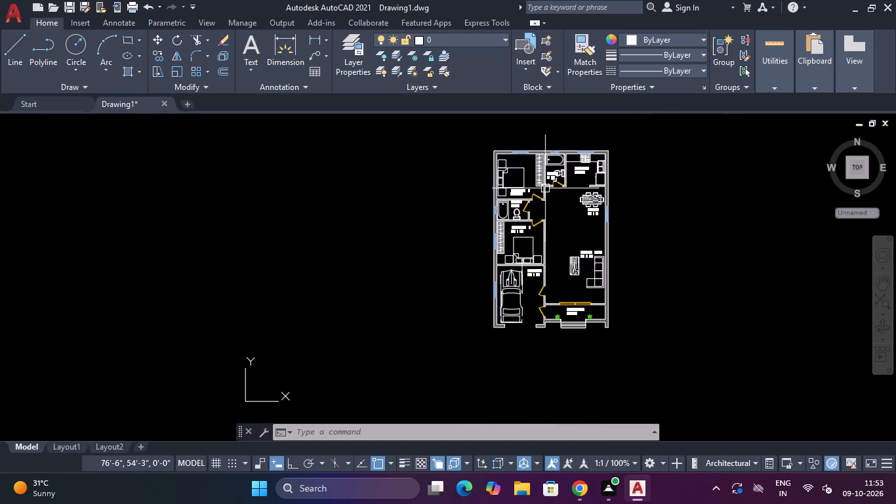
{"action": "scroll", "coordinate": [545, 188], "scroll_direction": "up", "scroll_amount": 3}
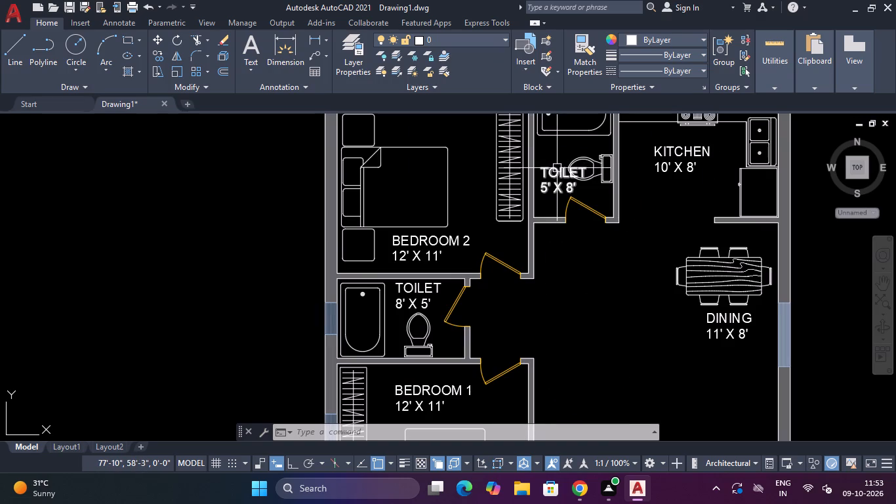
{"action": "scroll", "coordinate": [473, 219], "scroll_direction": "down", "scroll_amount": 2}
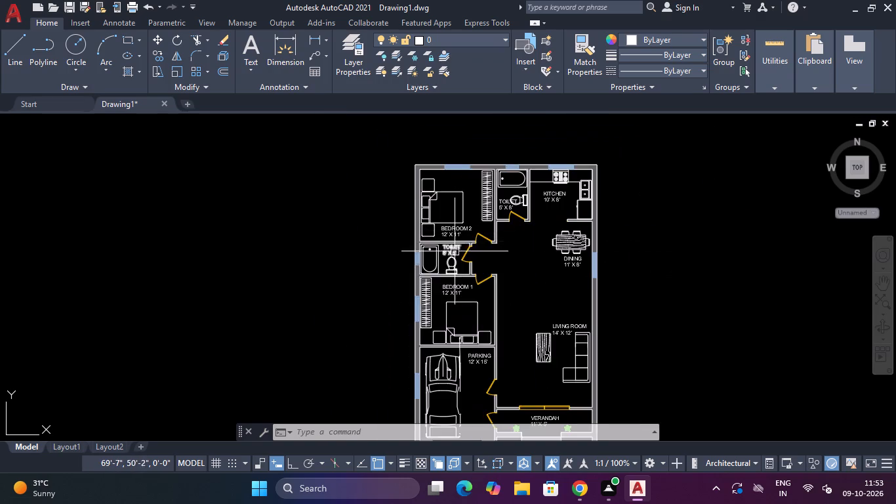
{"action": "scroll", "coordinate": [450, 268], "scroll_direction": "down", "scroll_amount": 3}
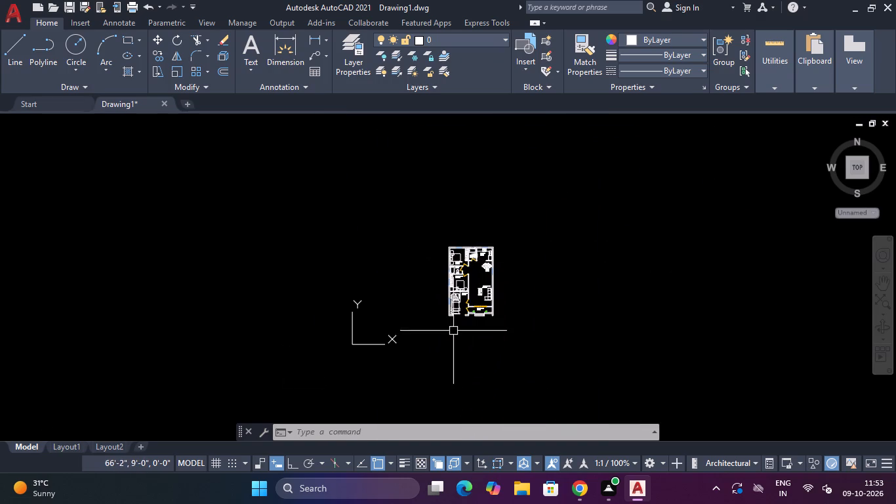
{"action": "scroll", "coordinate": [457, 307], "scroll_direction": "up", "scroll_amount": 3}
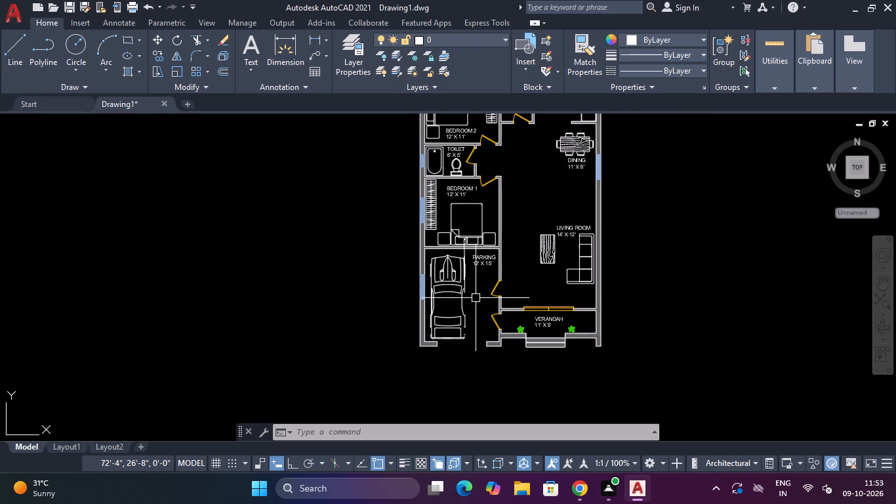
{"action": "scroll", "coordinate": [474, 298], "scroll_direction": "down", "scroll_amount": 2}
{"action": "scroll", "coordinate": [499, 296], "scroll_direction": "up", "scroll_amount": 1}
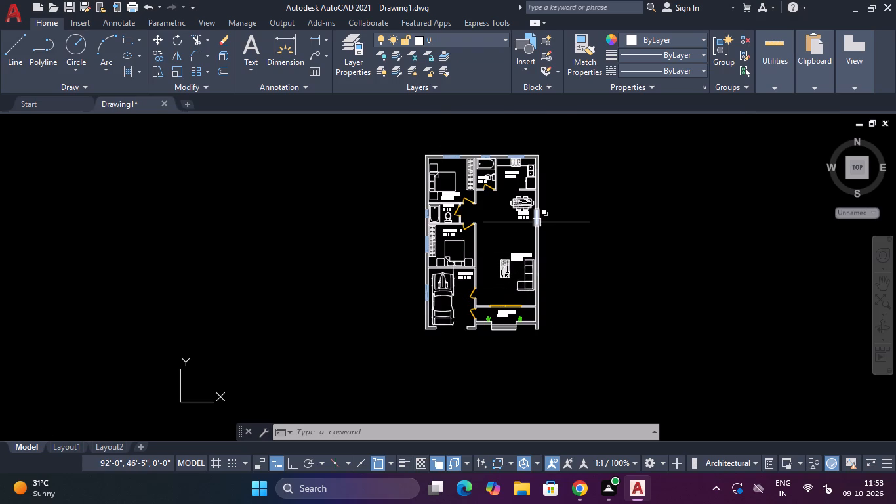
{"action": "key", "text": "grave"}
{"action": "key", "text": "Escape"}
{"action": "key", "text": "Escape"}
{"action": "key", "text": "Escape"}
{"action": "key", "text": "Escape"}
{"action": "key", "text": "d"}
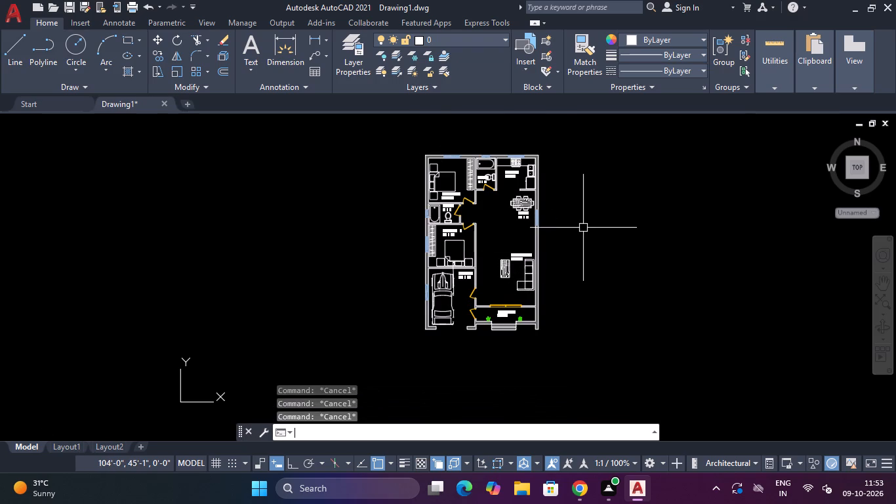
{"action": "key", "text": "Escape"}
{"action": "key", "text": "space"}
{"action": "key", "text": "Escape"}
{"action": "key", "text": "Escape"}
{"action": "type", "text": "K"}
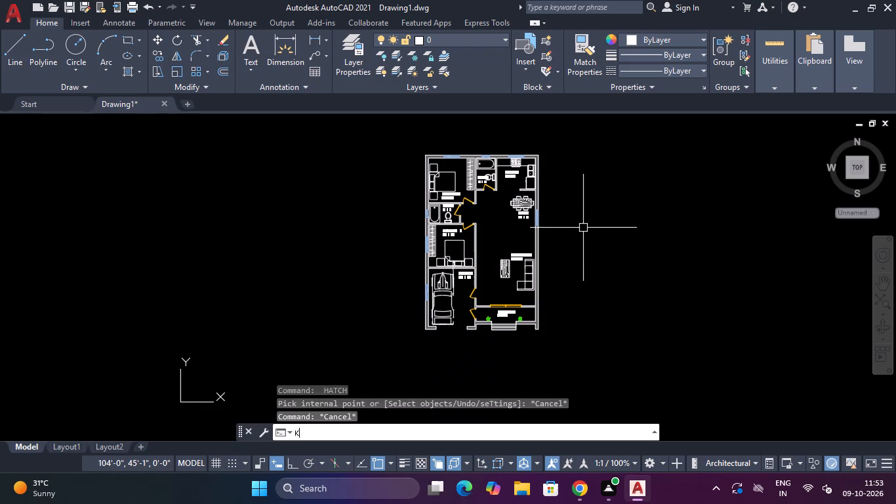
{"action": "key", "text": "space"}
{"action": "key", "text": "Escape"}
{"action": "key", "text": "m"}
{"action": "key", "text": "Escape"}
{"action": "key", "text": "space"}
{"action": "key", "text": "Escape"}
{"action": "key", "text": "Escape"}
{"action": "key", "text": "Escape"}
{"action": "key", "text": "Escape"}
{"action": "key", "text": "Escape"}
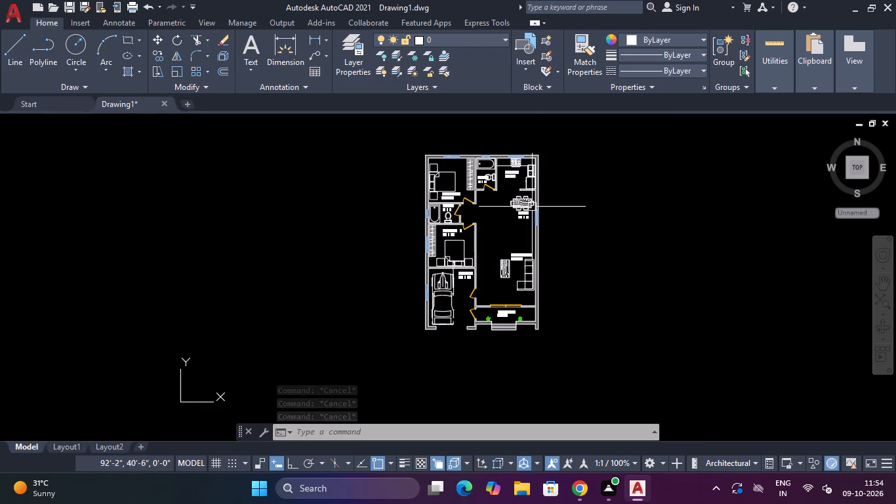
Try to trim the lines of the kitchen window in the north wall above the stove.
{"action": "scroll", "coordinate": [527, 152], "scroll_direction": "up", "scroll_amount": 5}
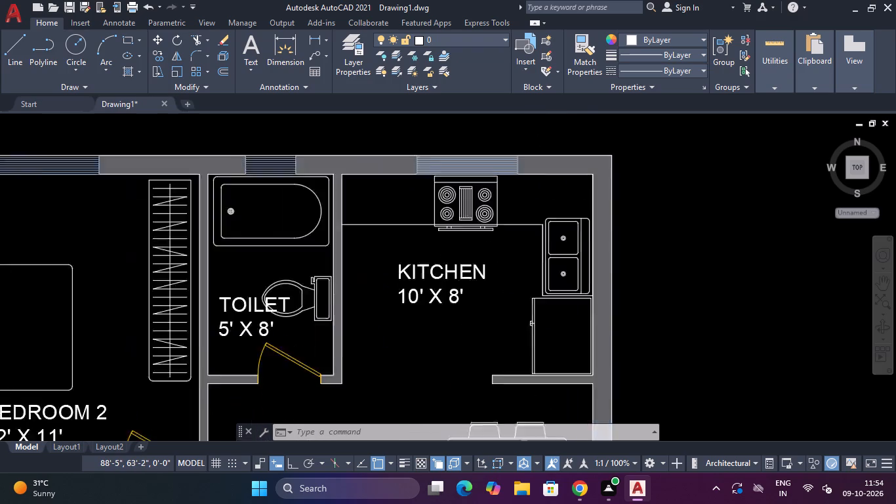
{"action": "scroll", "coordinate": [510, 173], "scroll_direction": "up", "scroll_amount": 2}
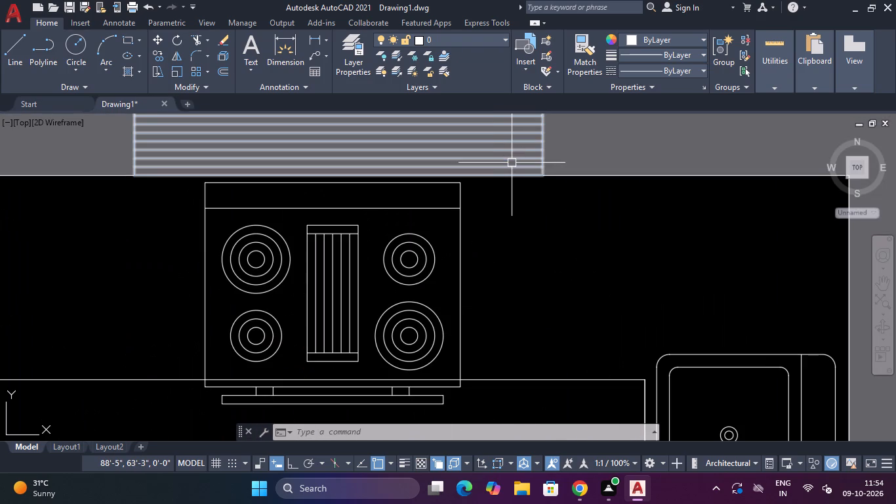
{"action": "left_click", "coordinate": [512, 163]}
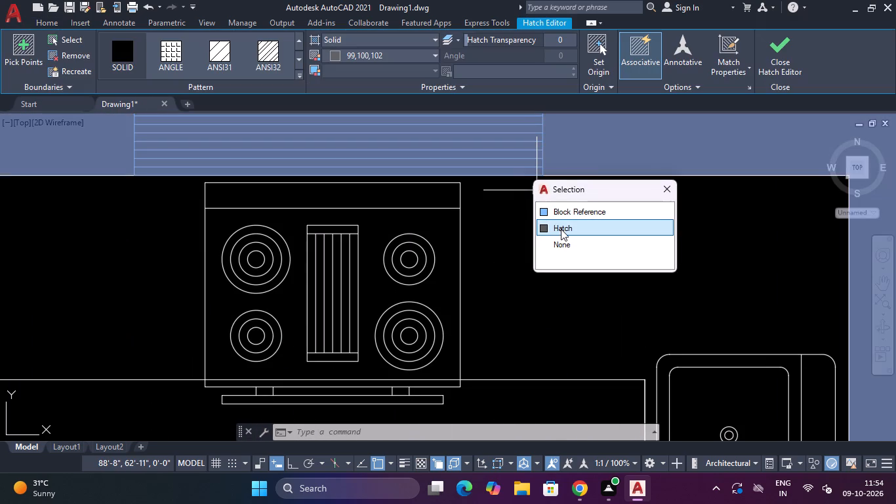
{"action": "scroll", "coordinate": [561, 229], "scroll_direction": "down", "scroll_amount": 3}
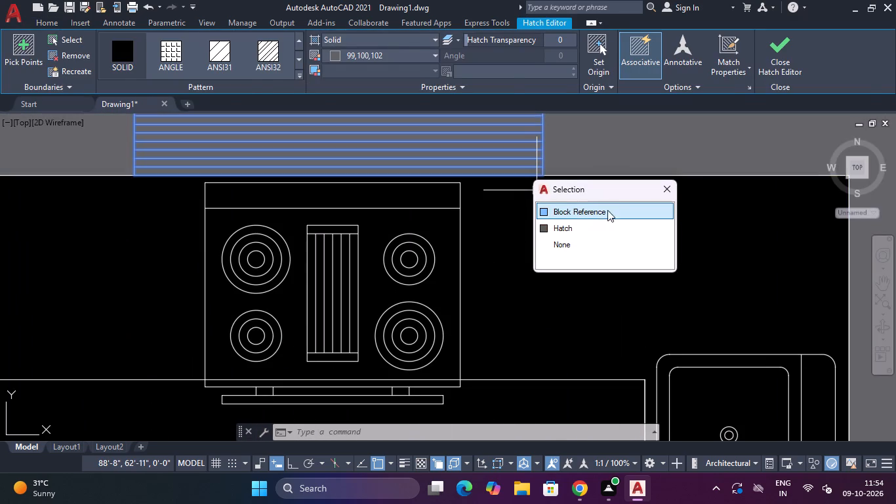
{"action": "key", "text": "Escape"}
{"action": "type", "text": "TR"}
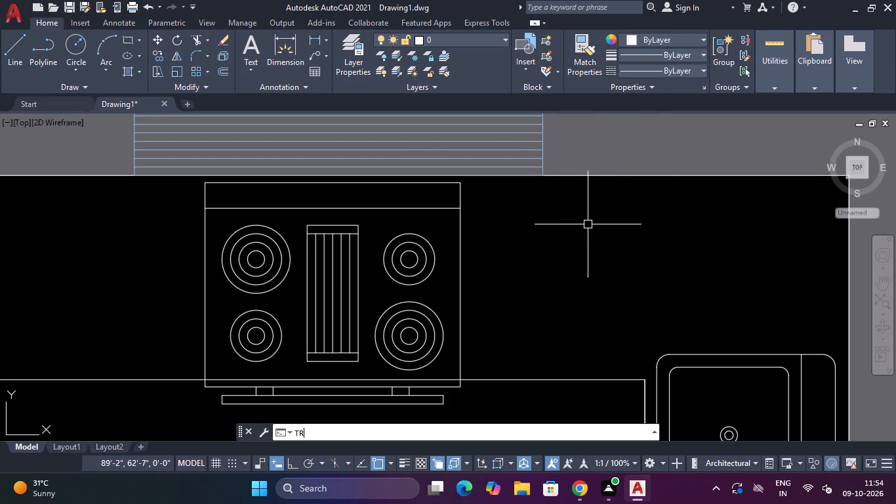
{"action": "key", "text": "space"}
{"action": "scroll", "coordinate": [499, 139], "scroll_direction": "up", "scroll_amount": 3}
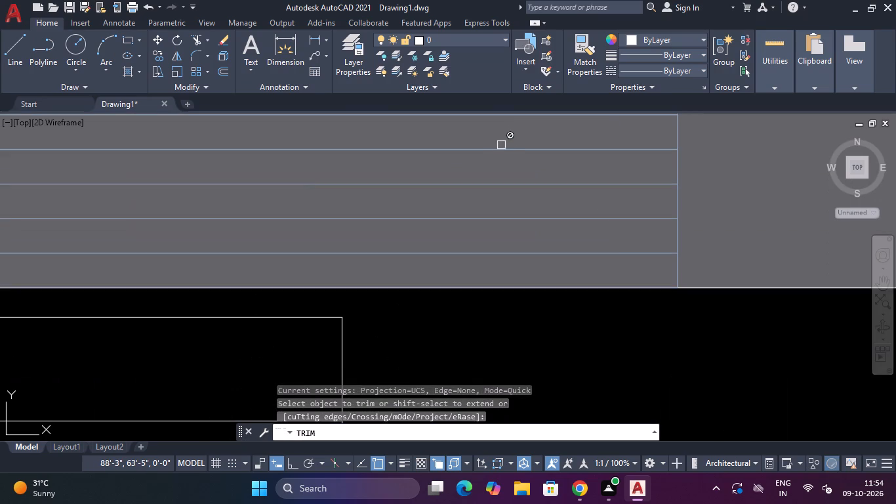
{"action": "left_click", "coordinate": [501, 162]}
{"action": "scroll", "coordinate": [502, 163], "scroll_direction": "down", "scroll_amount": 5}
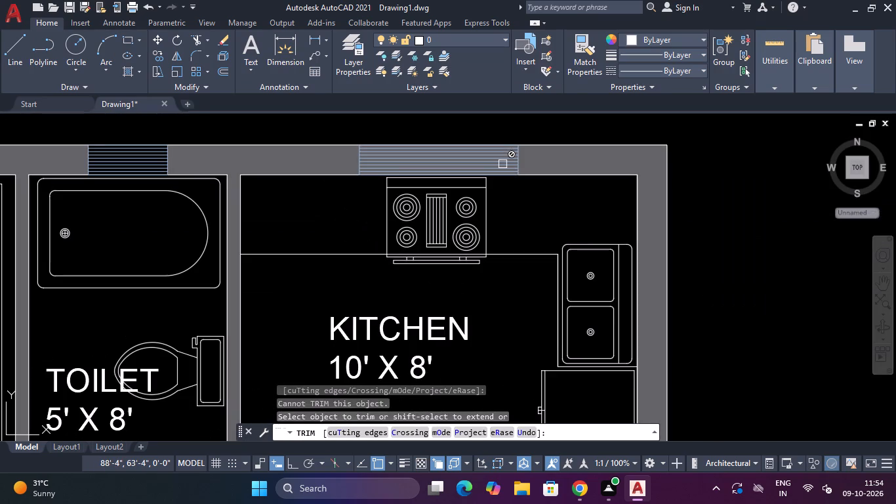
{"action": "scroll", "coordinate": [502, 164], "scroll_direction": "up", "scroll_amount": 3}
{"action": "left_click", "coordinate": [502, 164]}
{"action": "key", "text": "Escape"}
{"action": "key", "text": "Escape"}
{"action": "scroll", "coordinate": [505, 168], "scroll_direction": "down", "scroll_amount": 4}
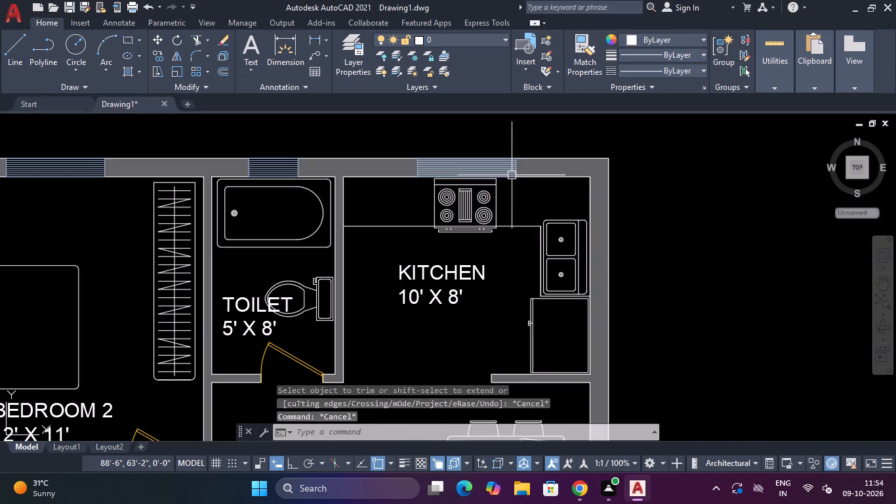
Open the window block in the north wall of Bedroom 2 in the Block Editor.
{"action": "scroll", "coordinate": [512, 183], "scroll_direction": "down", "scroll_amount": 2}
{"action": "double_click", "coordinate": [330, 175]}
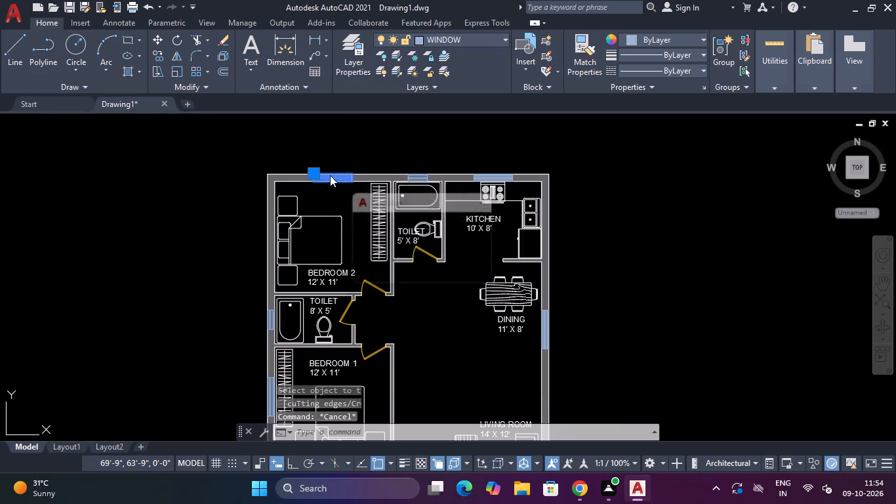
{"action": "left_click", "coordinate": [442, 333]}
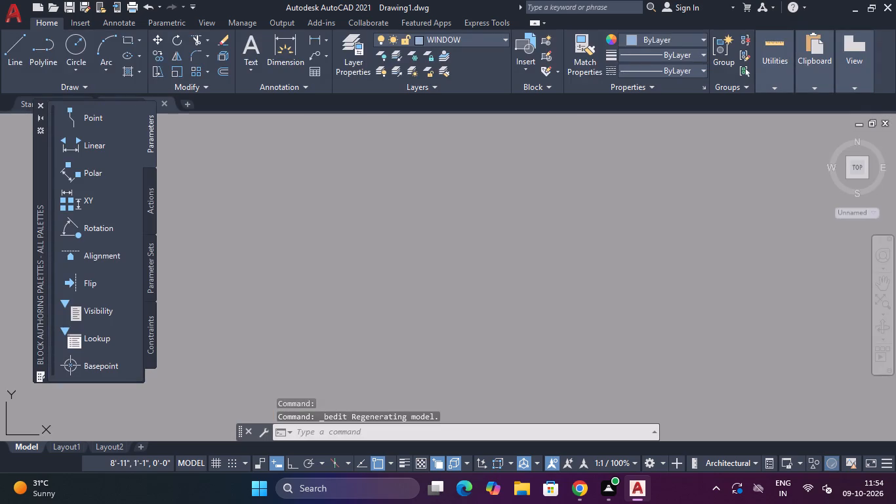
{"action": "scroll", "coordinate": [483, 171], "scroll_direction": "down", "scroll_amount": 3}
{"action": "scroll", "coordinate": [499, 194], "scroll_direction": "up", "scroll_amount": 1}
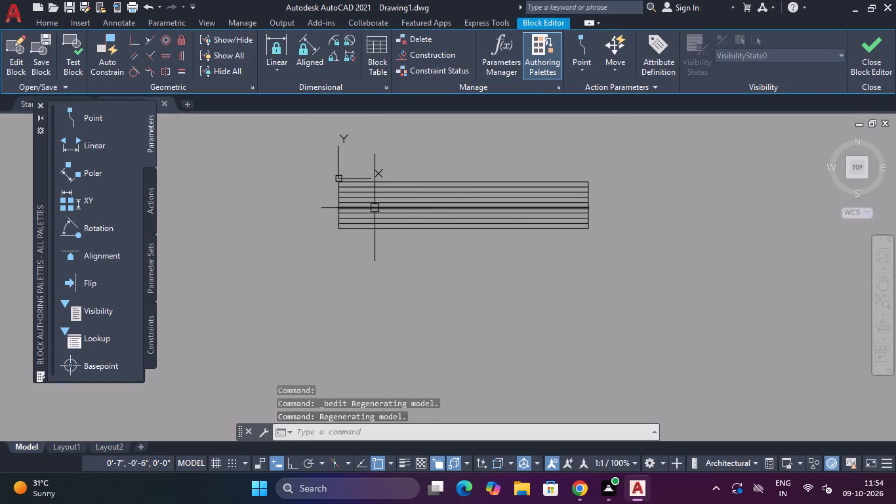
Fillet the west ends of the second and third horizontal lines from the top of the window block.
{"action": "type", "text": "F"}
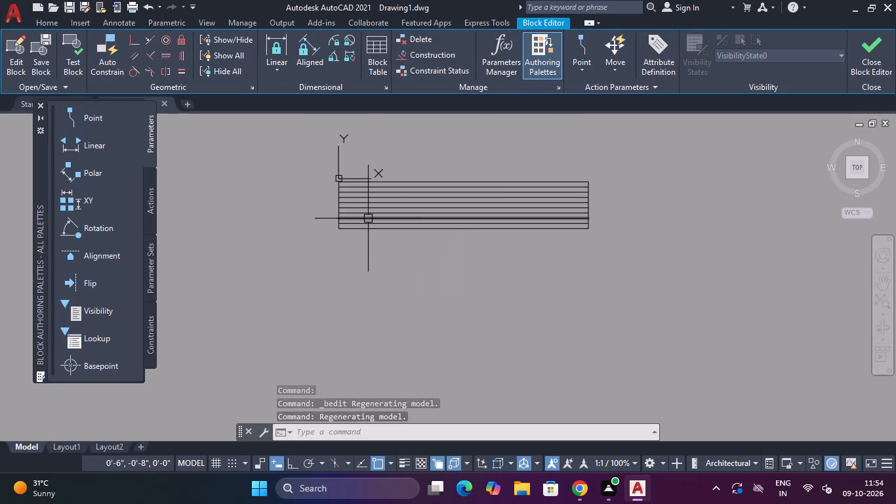
{"action": "key", "text": "space"}
{"action": "scroll", "coordinate": [367, 209], "scroll_direction": "up", "scroll_amount": 3}
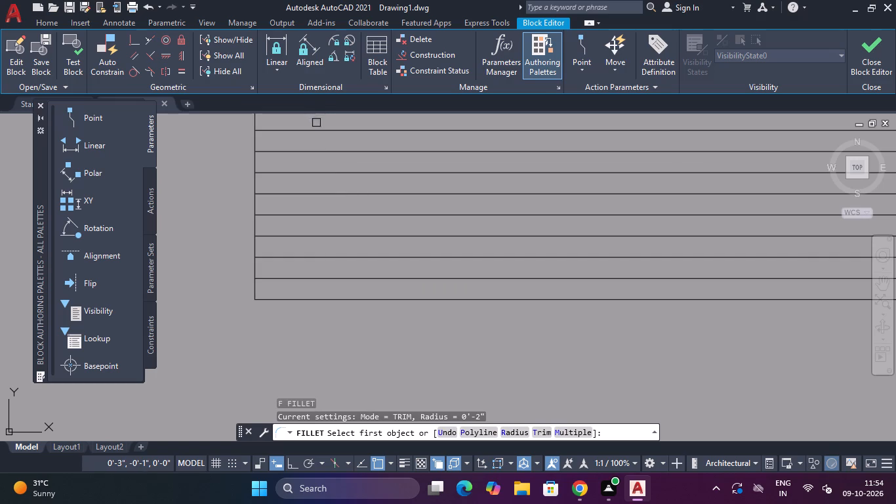
{"action": "left_click", "coordinate": [316, 128]}
{"action": "left_click", "coordinate": [306, 155]}
{"action": "scroll", "coordinate": [378, 160], "scroll_direction": "down", "scroll_amount": 2}
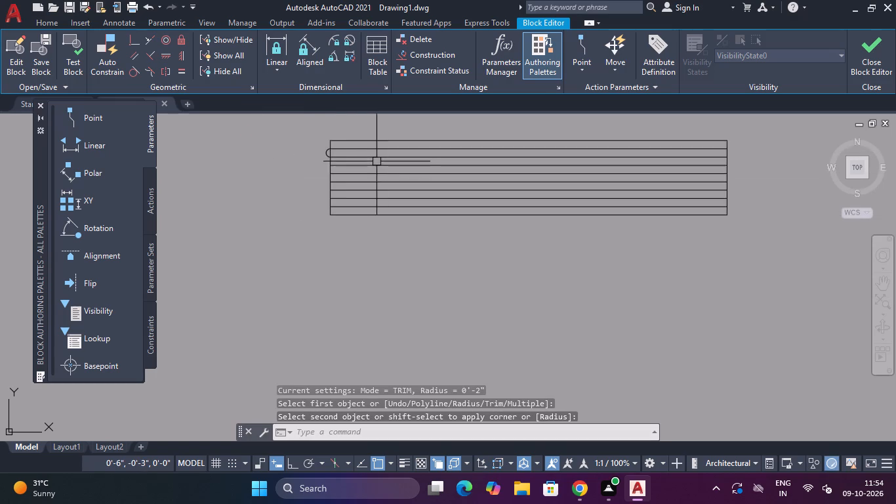
{"action": "scroll", "coordinate": [342, 160], "scroll_direction": "up", "scroll_amount": 2}
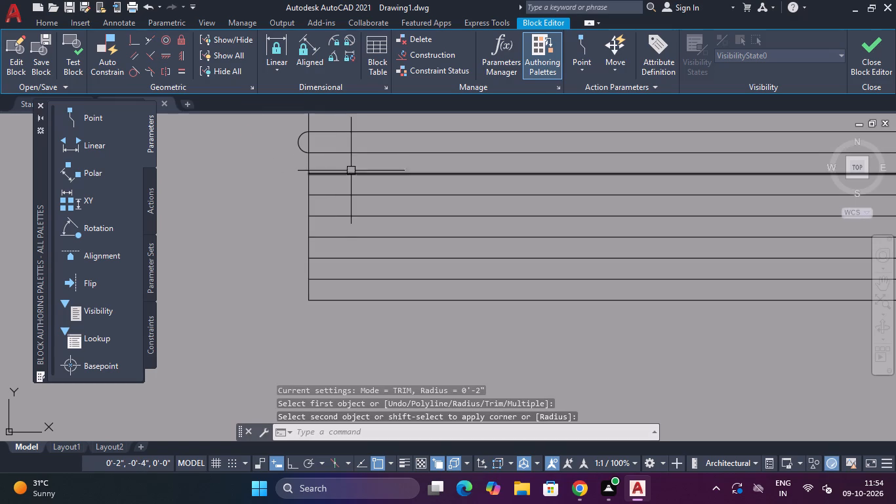
{"action": "scroll", "coordinate": [345, 142], "scroll_direction": "down", "scroll_amount": 1}
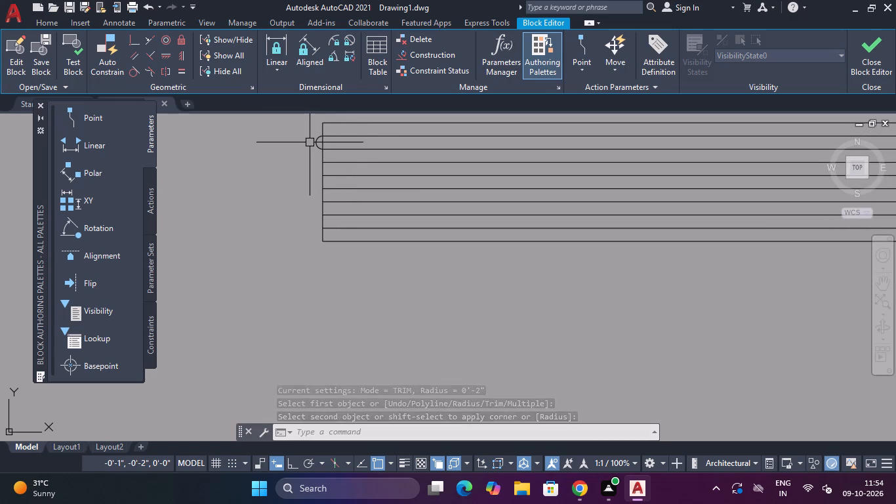
Undo the fillet on the west ends of the second and third horizontal lines of the window block.
{"action": "key", "text": "Escape"}
{"action": "key", "text": "ctrl+z"}
{"action": "key", "text": "ctrl+z"}
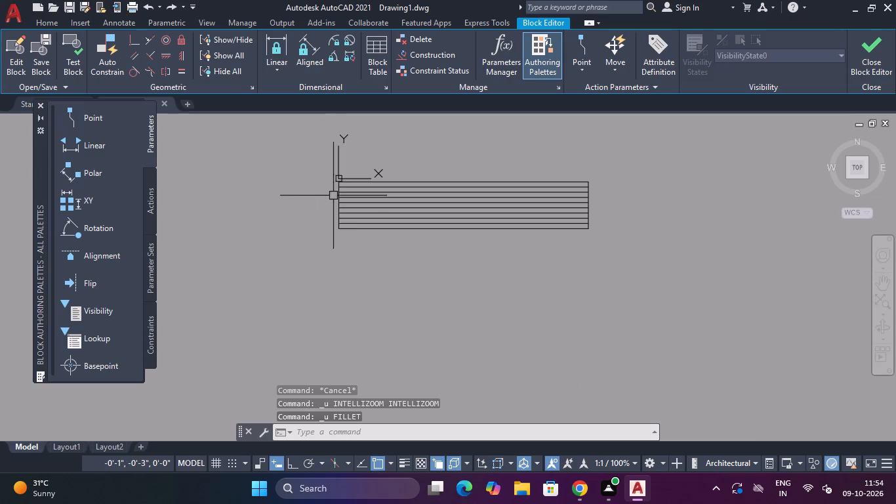
{"action": "scroll", "coordinate": [353, 192], "scroll_direction": "up", "scroll_amount": 3}
{"action": "key", "text": "space"}
{"action": "scroll", "coordinate": [361, 192], "scroll_direction": "up", "scroll_amount": 3}
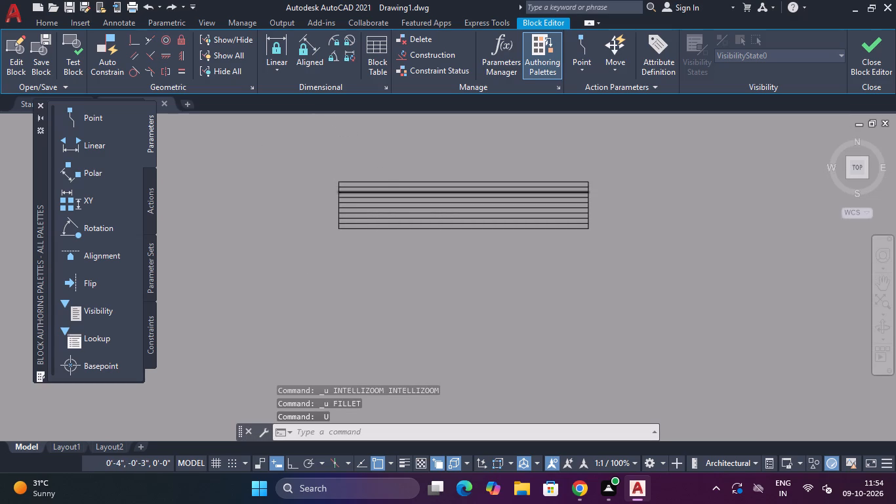
Set the fillet radius to 1" and try to round the west ends of the block's second and third horizontal lines.
{"action": "key", "text": "Escape"}
{"action": "type", "text": "F"}
{"action": "key", "text": "space"}
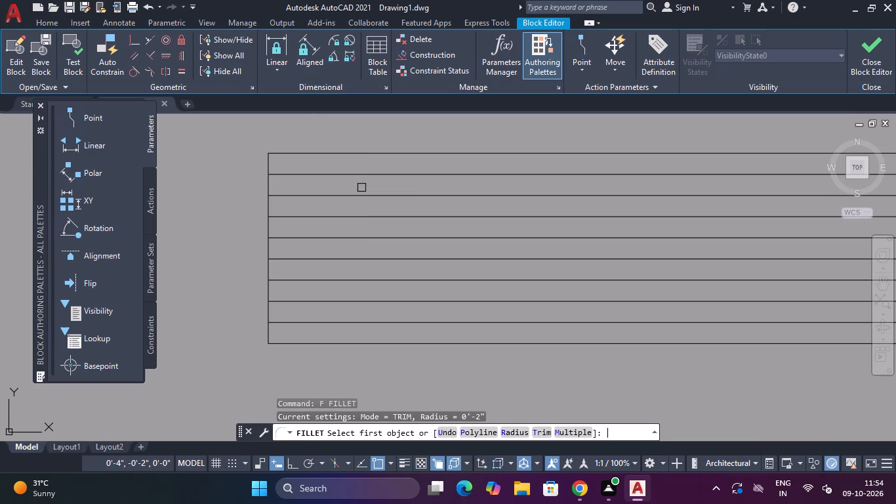
{"action": "type", "text": "R"}
{"action": "key", "text": "space"}
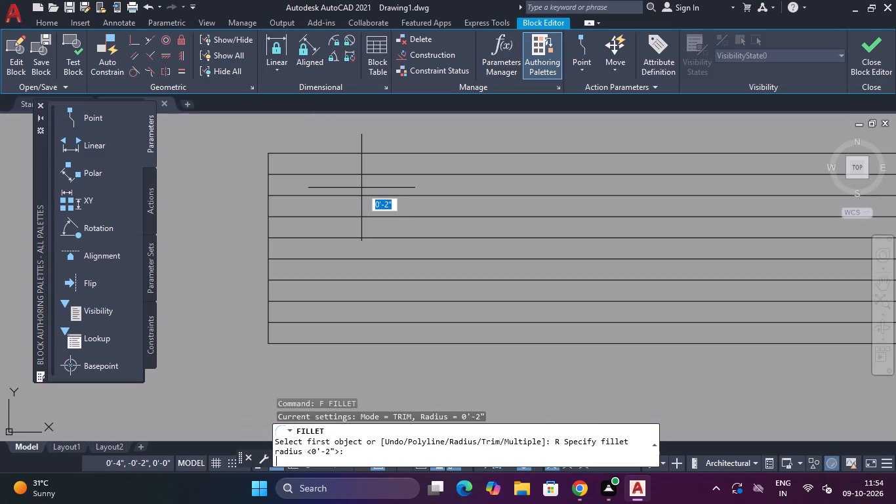
{"action": "key", "text": "BackSpace"}
{"action": "key", "text": "1"}
{"action": "key", "text": "Return"}
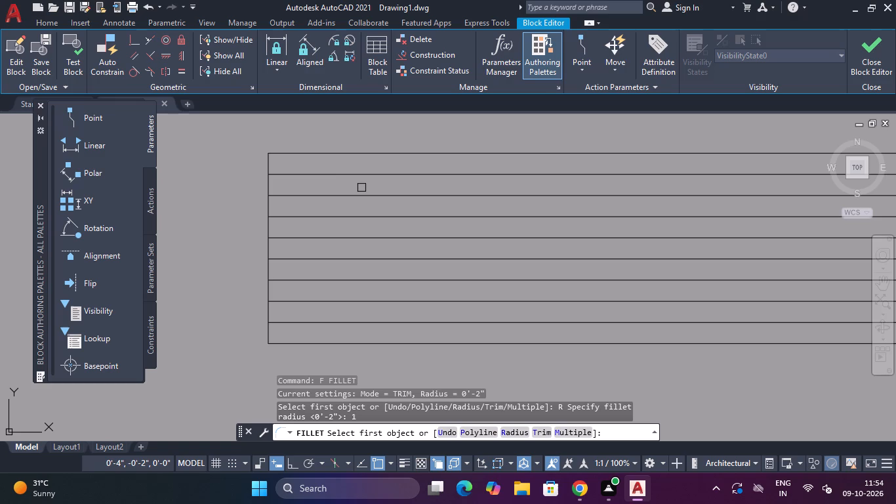
{"action": "left_click", "coordinate": [313, 174]}
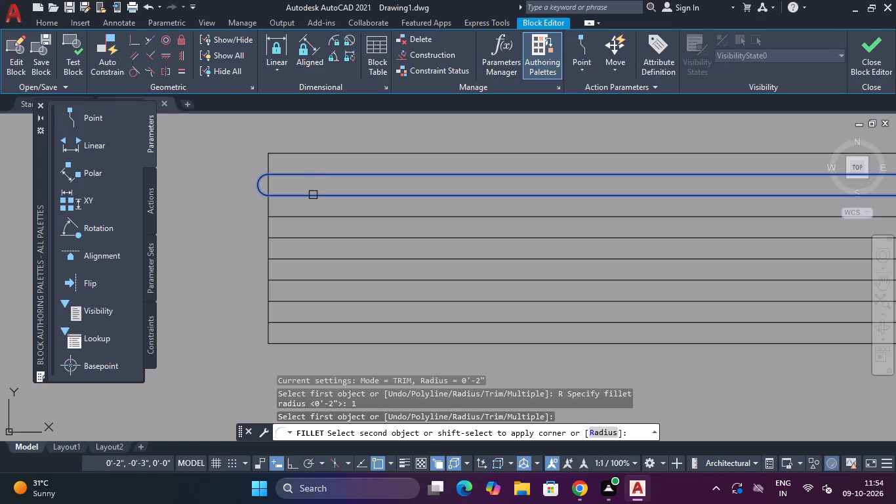
{"action": "key", "text": "Escape"}
{"action": "scroll", "coordinate": [310, 184], "scroll_direction": "up", "scroll_amount": 2}
{"action": "scroll", "coordinate": [310, 184], "scroll_direction": "down", "scroll_amount": 4}
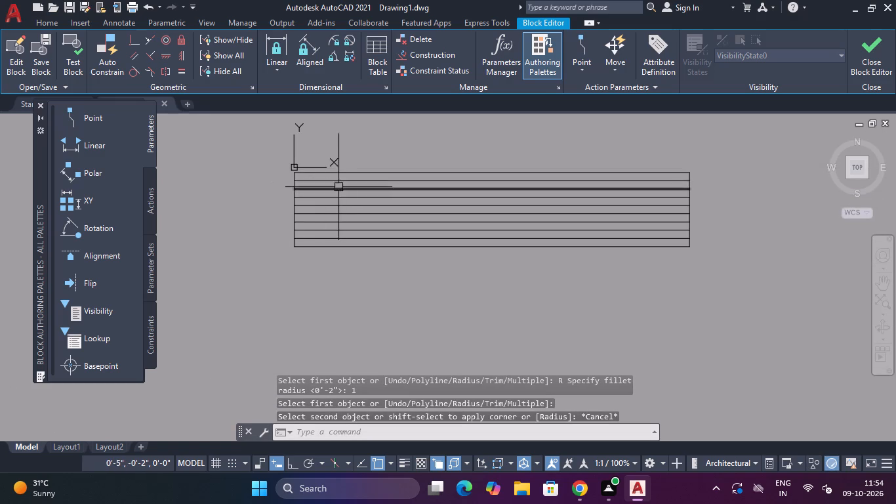
{"action": "scroll", "coordinate": [349, 192], "scroll_direction": "down", "scroll_amount": 2}
{"action": "scroll", "coordinate": [350, 202], "scroll_direction": "up", "scroll_amount": 2}
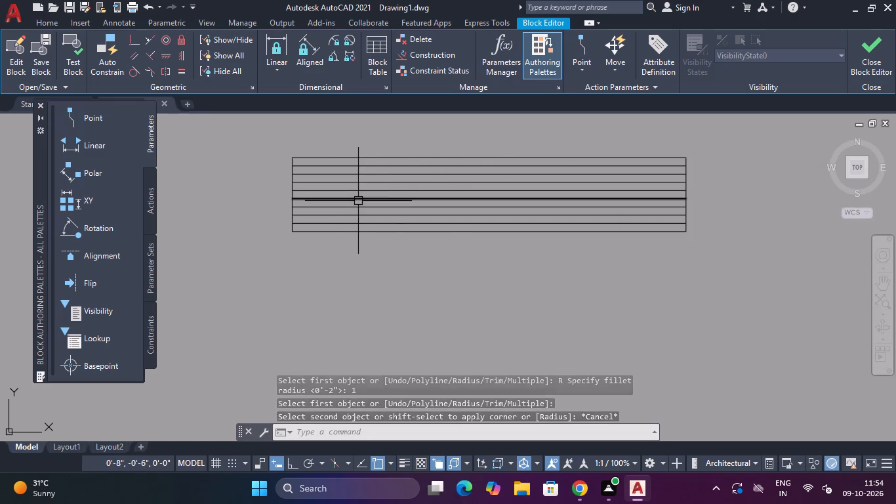
Fillet the northwest and northeast corners of the window block's outline with the 1" radius.
{"action": "key", "text": "space"}
{"action": "scroll", "coordinate": [295, 158], "scroll_direction": "up", "scroll_amount": 3}
{"action": "left_click", "coordinate": [307, 154]}
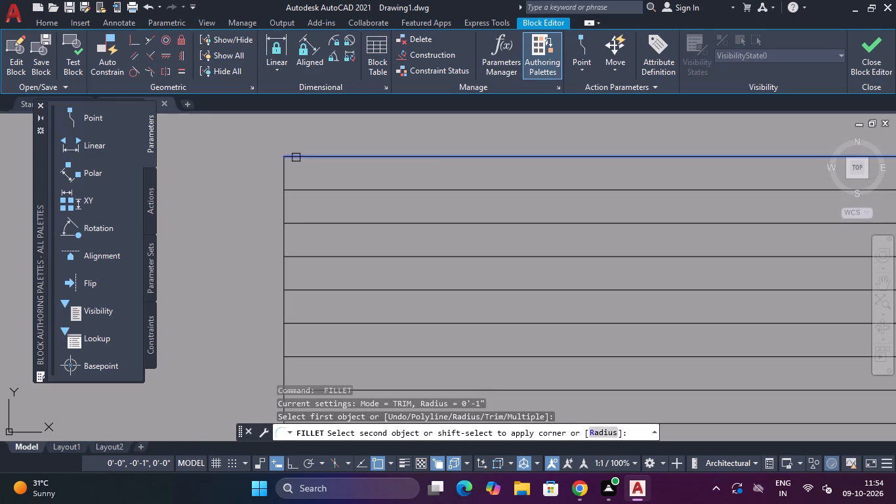
{"action": "left_click", "coordinate": [286, 169]}
{"action": "scroll", "coordinate": [322, 186], "scroll_direction": "down", "scroll_amount": 3}
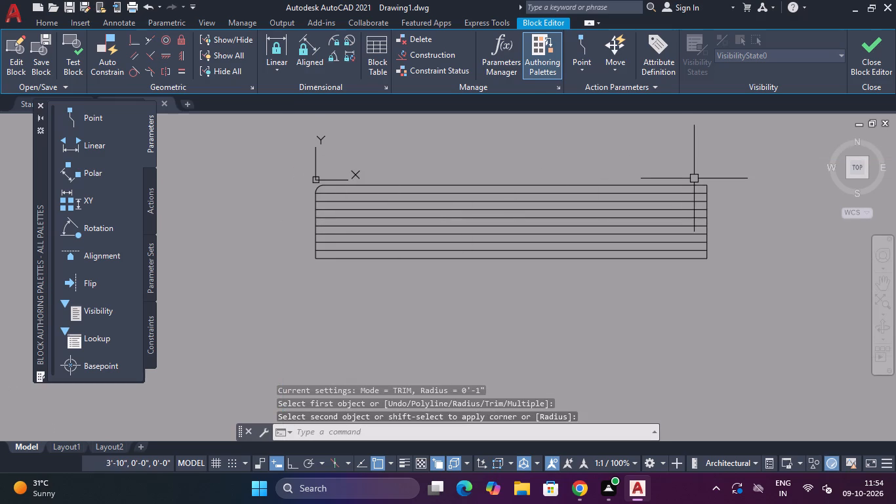
{"action": "key", "text": "space"}
{"action": "scroll", "coordinate": [697, 183], "scroll_direction": "up", "scroll_amount": 1}
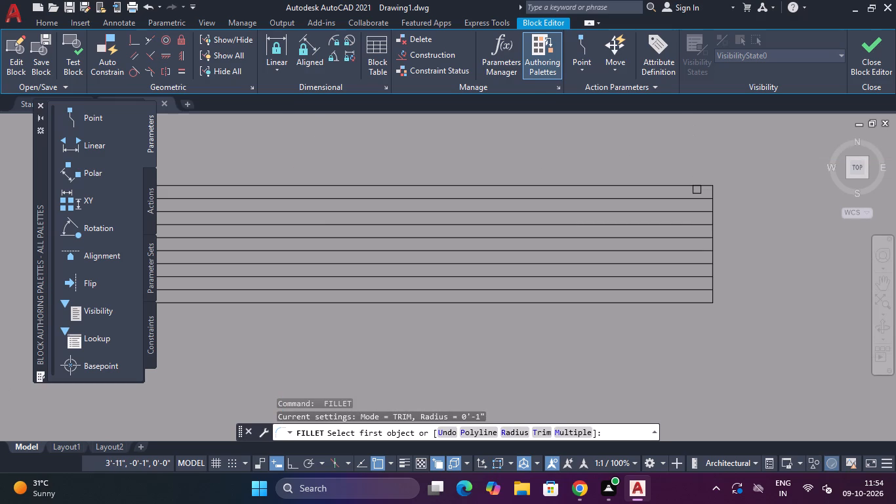
{"action": "left_click", "coordinate": [695, 187]}
{"action": "left_click", "coordinate": [714, 194]}
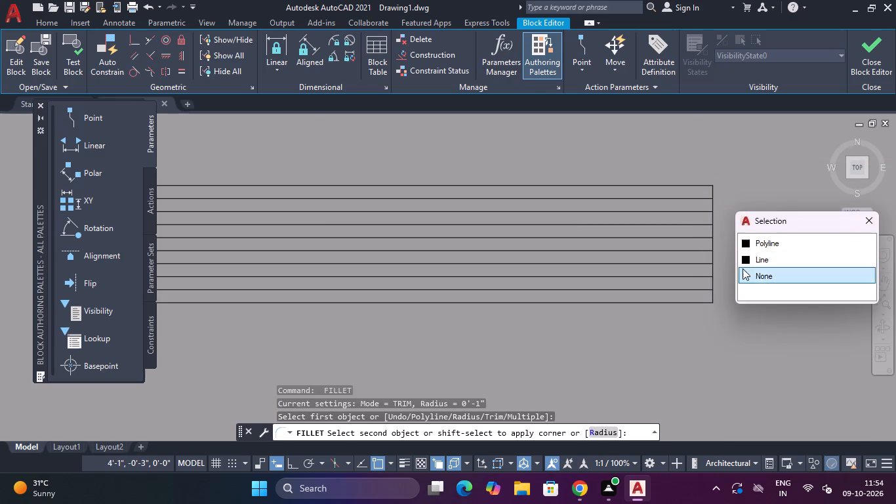
{"action": "left_click", "coordinate": [769, 247]}
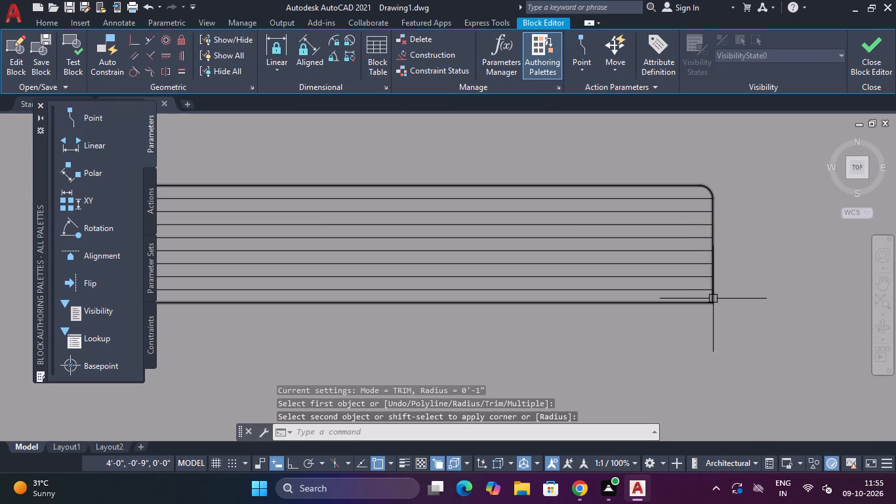
Fillet the southeast and southwest corners of the window block's outline with the 1" radius.
{"action": "scroll", "coordinate": [710, 304], "scroll_direction": "up", "scroll_amount": 3}
{"action": "key", "text": "space"}
{"action": "left_click", "coordinate": [722, 282]}
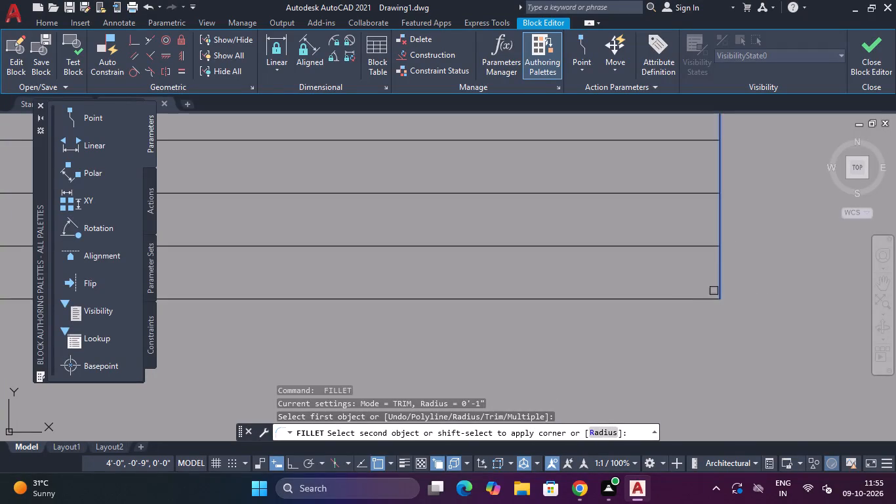
{"action": "left_click", "coordinate": [702, 298]}
{"action": "scroll", "coordinate": [563, 293], "scroll_direction": "down", "scroll_amount": 4}
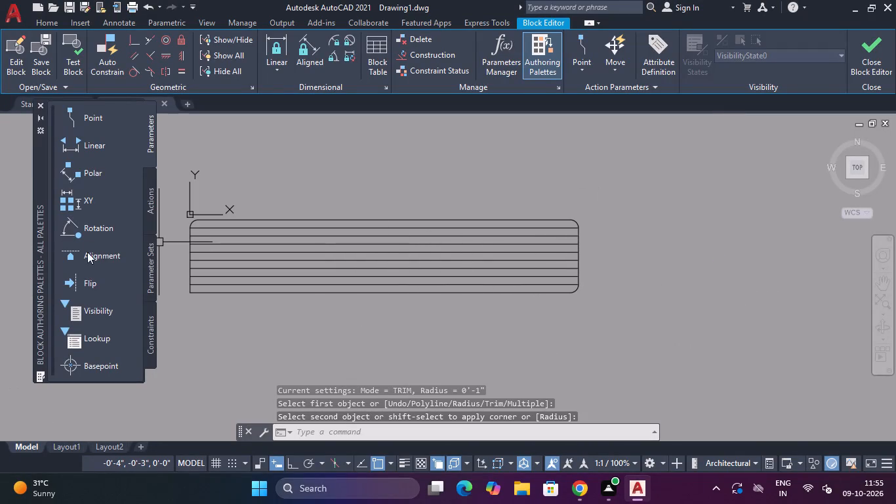
{"action": "key", "text": "space"}
{"action": "scroll", "coordinate": [188, 290], "scroll_direction": "up", "scroll_amount": 4}
{"action": "left_click", "coordinate": [192, 288]}
{"action": "left_click", "coordinate": [247, 320]}
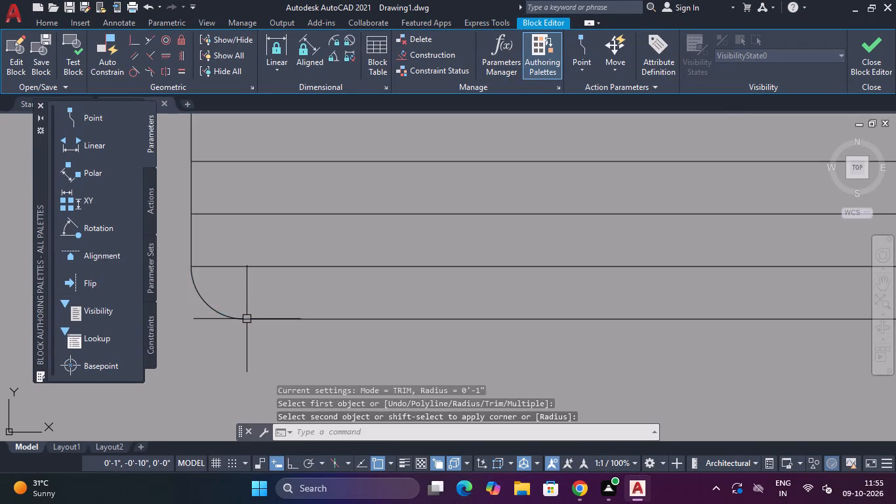
{"action": "key", "text": "Escape"}
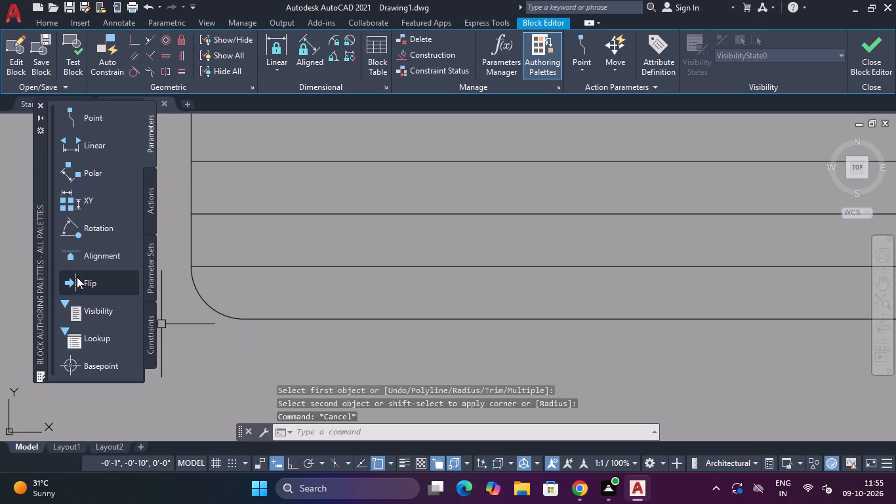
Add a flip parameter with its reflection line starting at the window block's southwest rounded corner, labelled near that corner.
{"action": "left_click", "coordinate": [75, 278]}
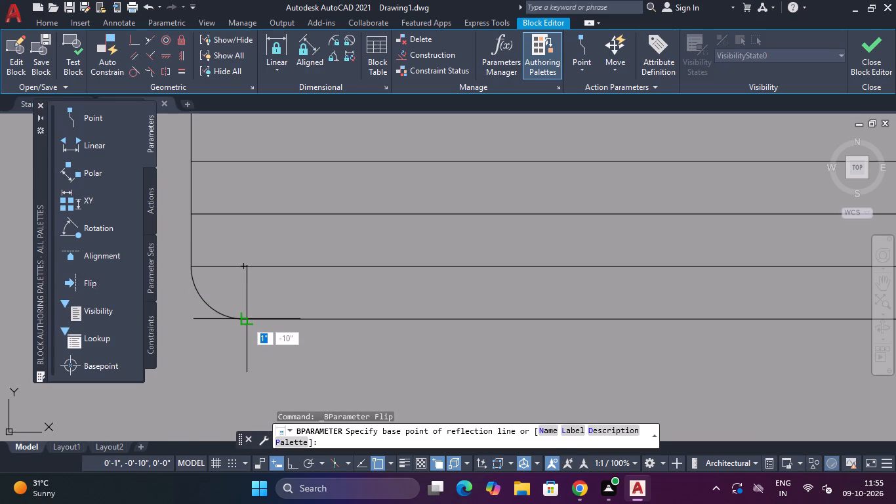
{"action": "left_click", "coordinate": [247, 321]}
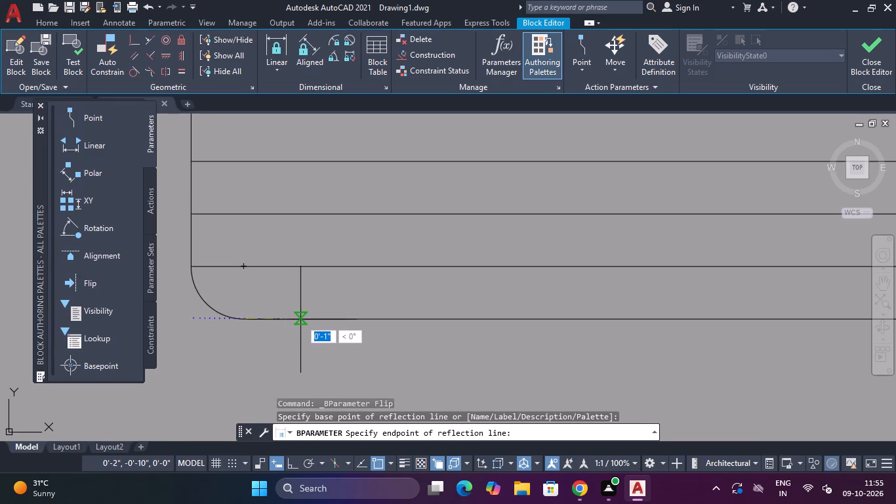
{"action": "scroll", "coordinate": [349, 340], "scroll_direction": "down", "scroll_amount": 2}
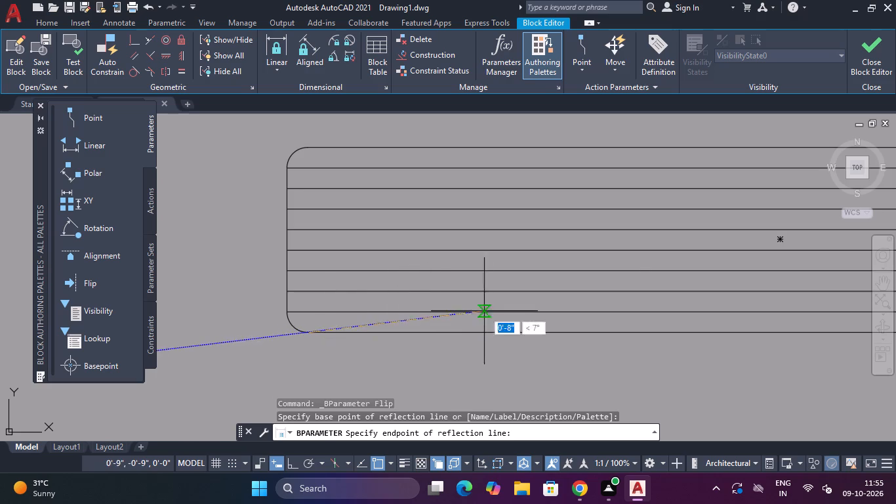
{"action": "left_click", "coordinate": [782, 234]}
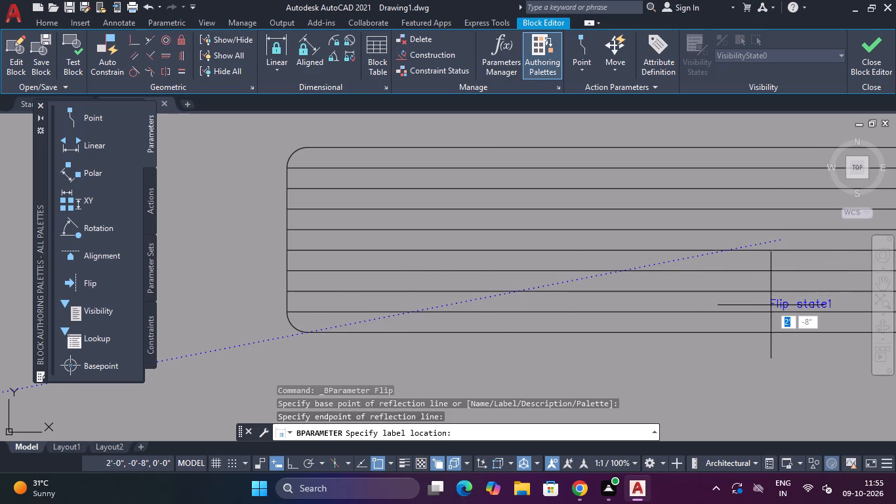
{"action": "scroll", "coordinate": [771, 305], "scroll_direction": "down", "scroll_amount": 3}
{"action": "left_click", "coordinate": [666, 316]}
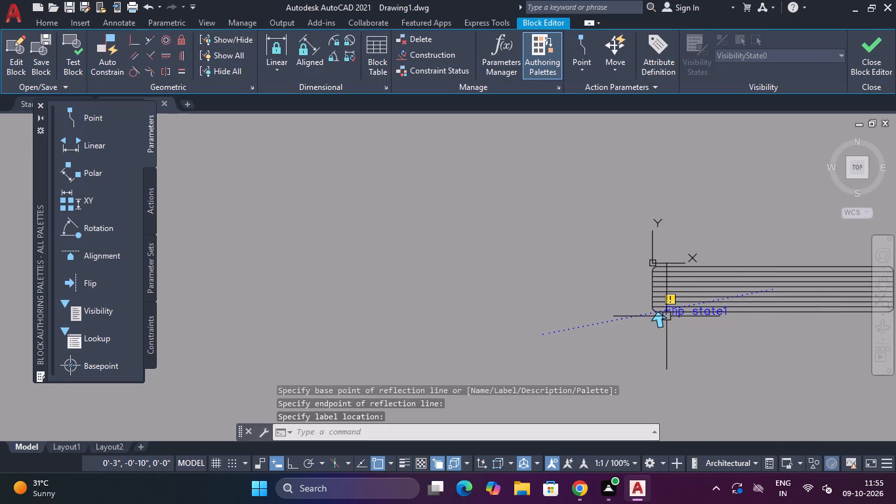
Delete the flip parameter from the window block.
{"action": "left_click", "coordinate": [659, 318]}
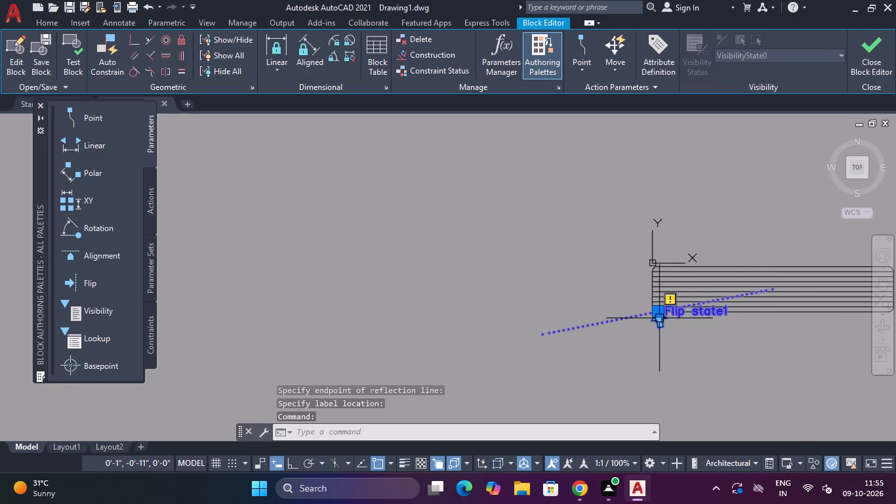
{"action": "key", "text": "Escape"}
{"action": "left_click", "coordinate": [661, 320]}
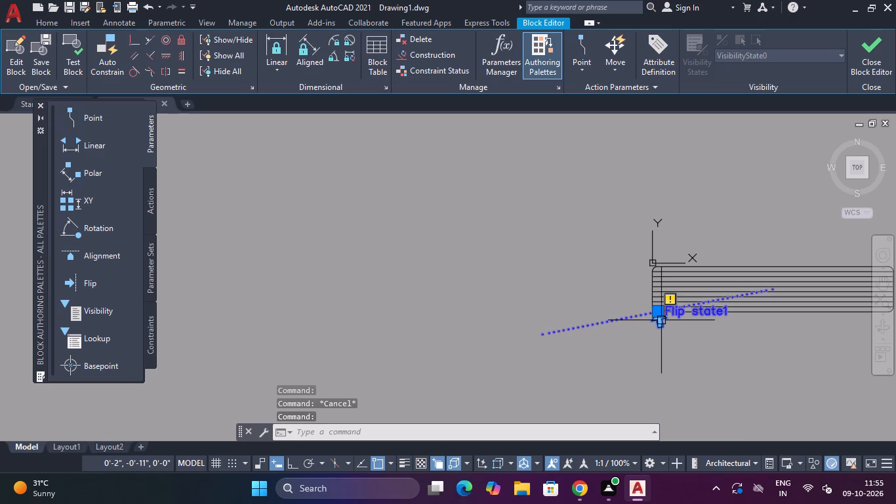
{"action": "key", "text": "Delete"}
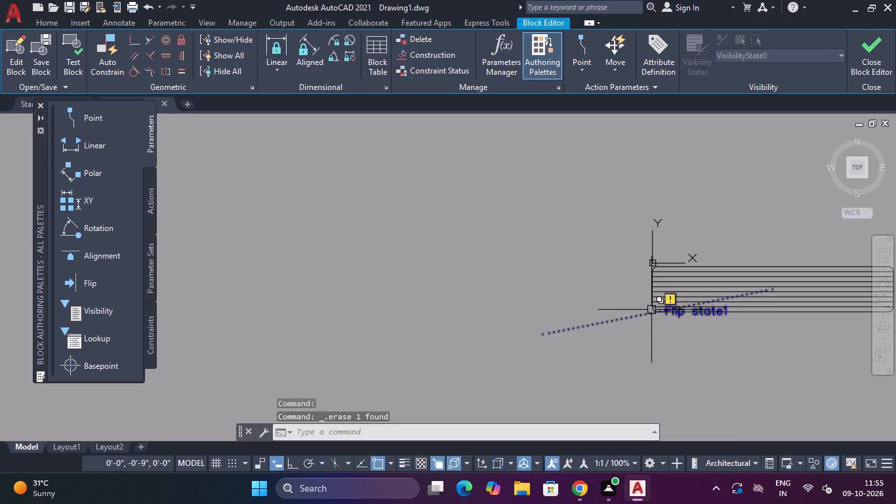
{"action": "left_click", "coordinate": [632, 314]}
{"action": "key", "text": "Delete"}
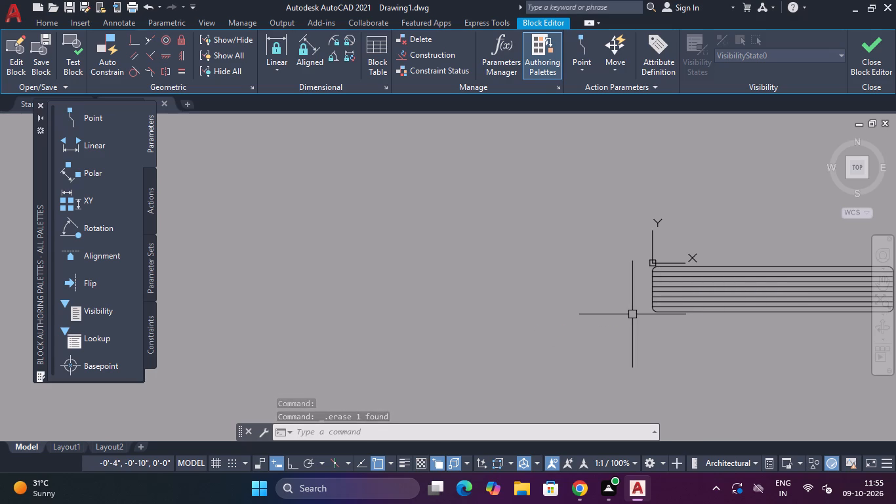
Close the Block Editor and save the changes to the WINDOW block.
{"action": "scroll", "coordinate": [662, 299], "scroll_direction": "down", "scroll_amount": 4}
{"action": "scroll", "coordinate": [703, 299], "scroll_direction": "up", "scroll_amount": 2}
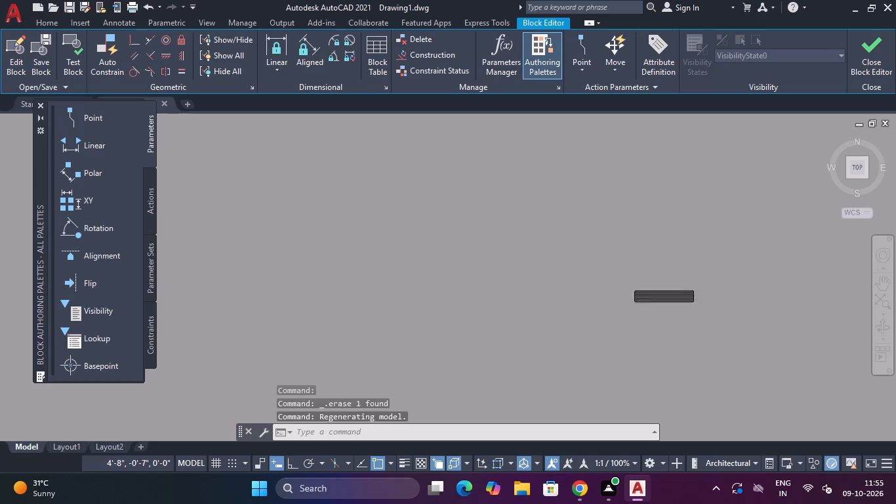
{"action": "scroll", "coordinate": [703, 299], "scroll_direction": "up", "scroll_amount": 3}
{"action": "left_click", "coordinate": [882, 58]}
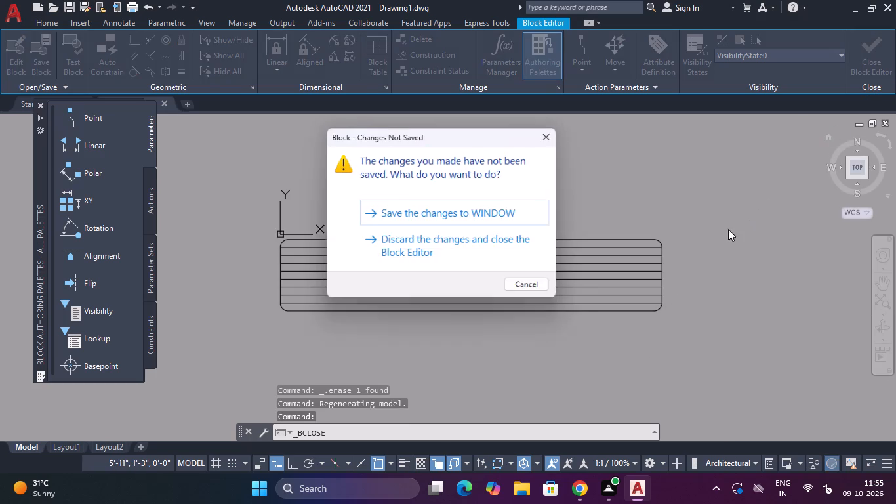
{"action": "left_click", "coordinate": [498, 211]}
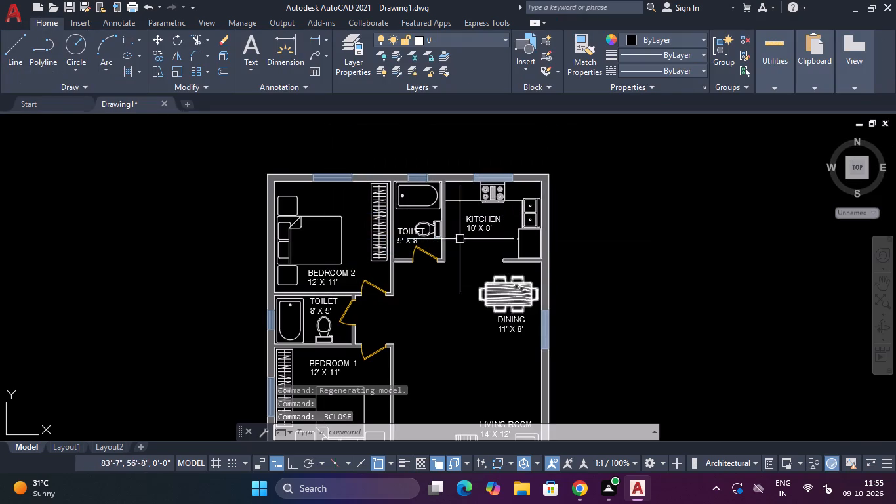
Examine the edited windows in the north wall and the overall floor plan.
{"action": "scroll", "coordinate": [504, 177], "scroll_direction": "up", "scroll_amount": 2}
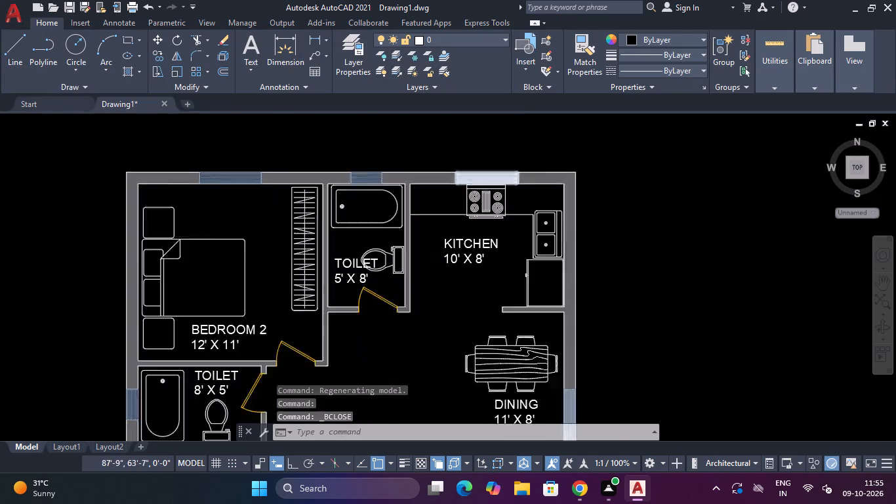
{"action": "scroll", "coordinate": [106, 177], "scroll_direction": "up", "scroll_amount": 4}
{"action": "scroll", "coordinate": [132, 159], "scroll_direction": "down", "scroll_amount": 3}
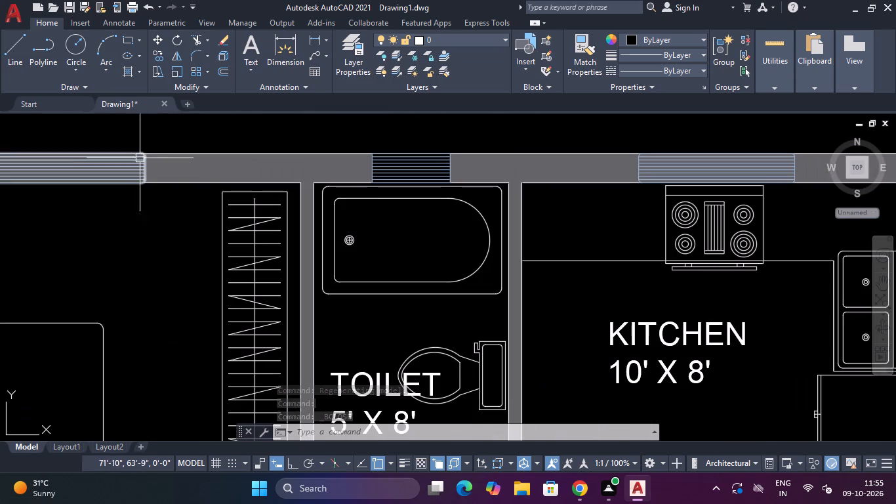
{"action": "scroll", "coordinate": [326, 214], "scroll_direction": "down", "scroll_amount": 3}
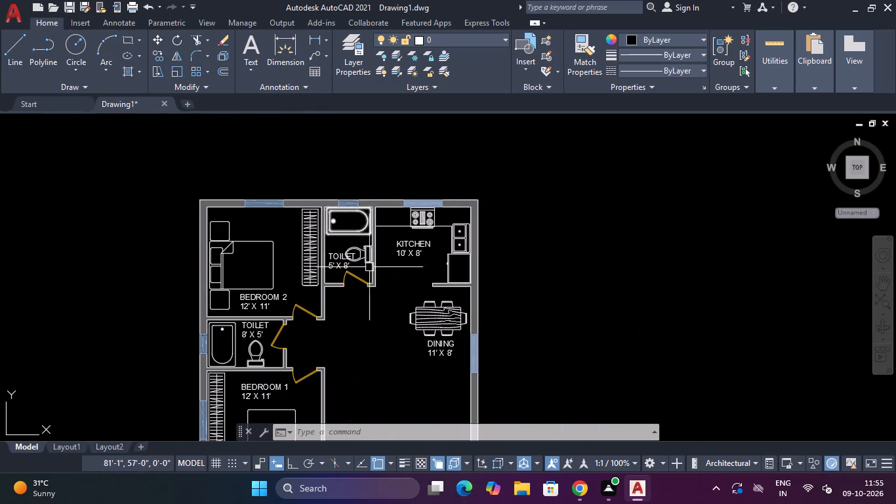
{"action": "scroll", "coordinate": [416, 329], "scroll_direction": "down", "scroll_amount": 3}
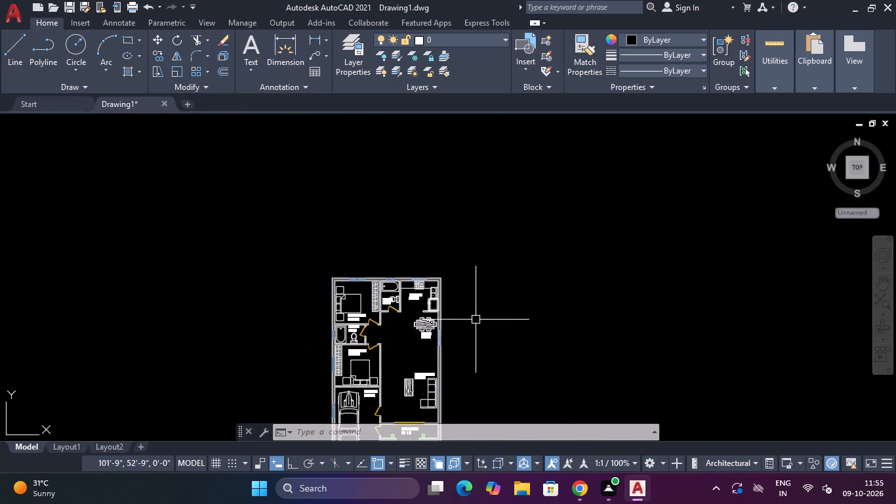
{"action": "scroll", "coordinate": [476, 320], "scroll_direction": "down", "scroll_amount": 2}
{"action": "scroll", "coordinate": [457, 354], "scroll_direction": "up", "scroll_amount": 1}
Save the drawing as Drawing10 in the IBR folder inside Documents.
{"action": "key", "text": "ctrl+s"}
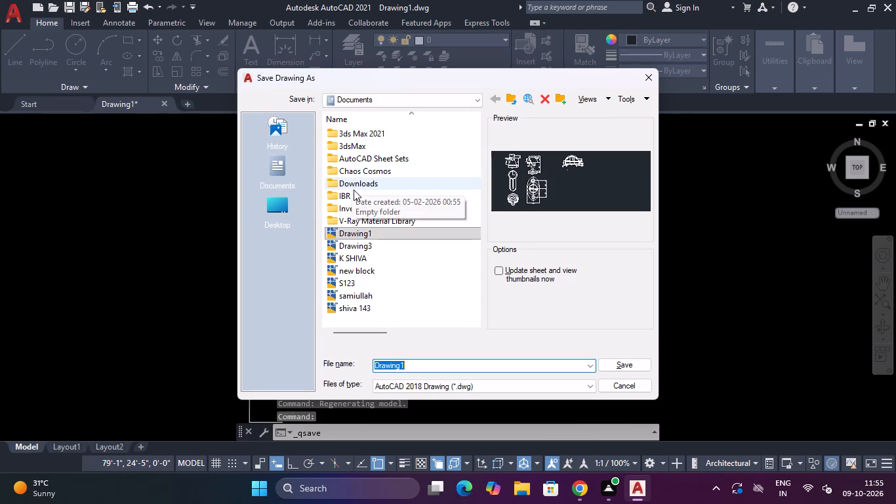
{"action": "left_click", "coordinate": [342, 196]}
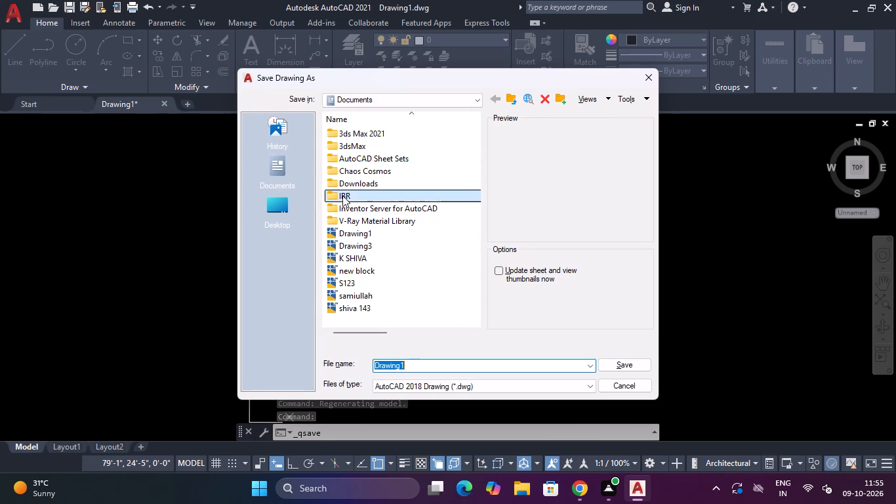
{"action": "double_click", "coordinate": [342, 196]}
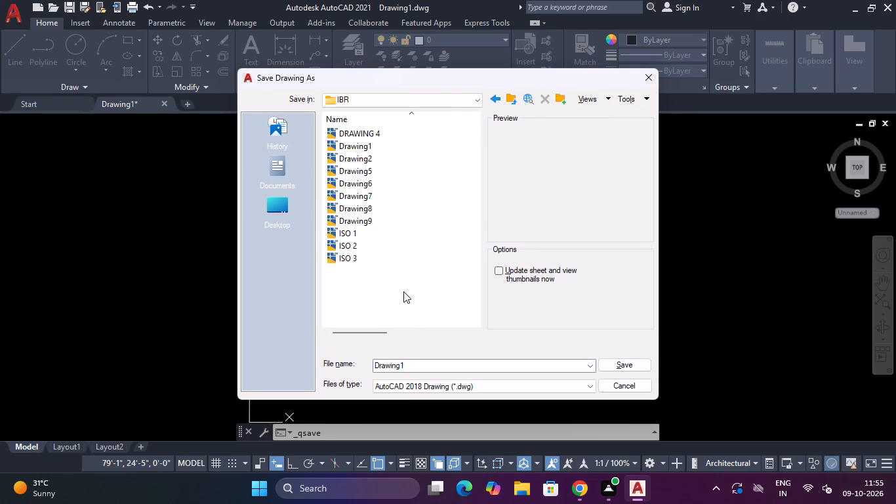
{"action": "left_click", "coordinate": [417, 366]}
{"action": "left_click", "coordinate": [417, 366]}
{"action": "left_click", "coordinate": [417, 366]}
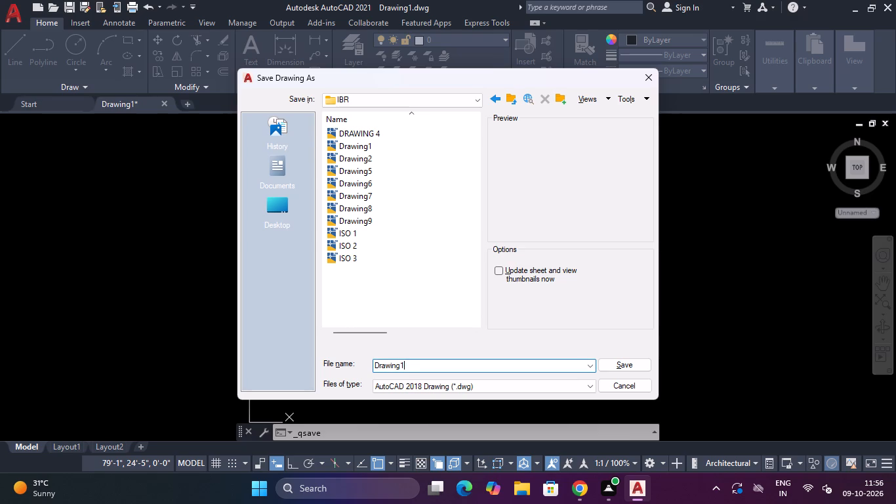
{"action": "key", "text": "BackSpace"}
{"action": "type", "text": "10"}
{"action": "left_click", "coordinate": [607, 362]}
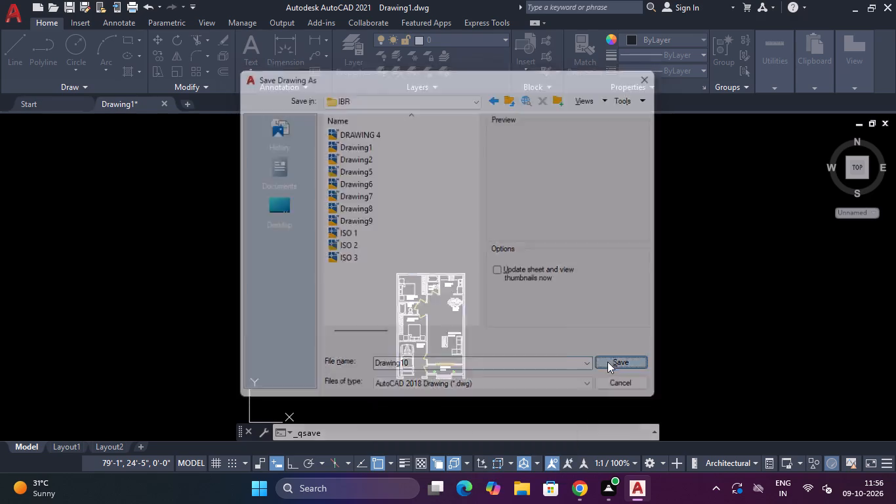